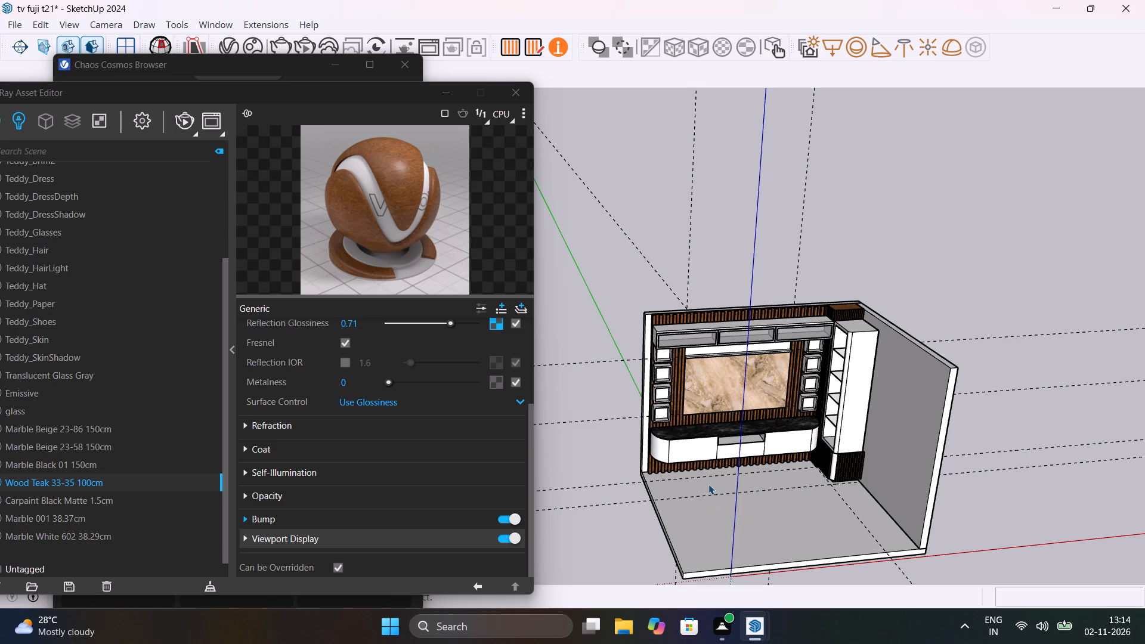
# Open the tall corner cabinet component and apply Wood Teak 33-35 100cm to its inner back face behind the glass shelves.
pyautogui.scroll(5, 876, 342)
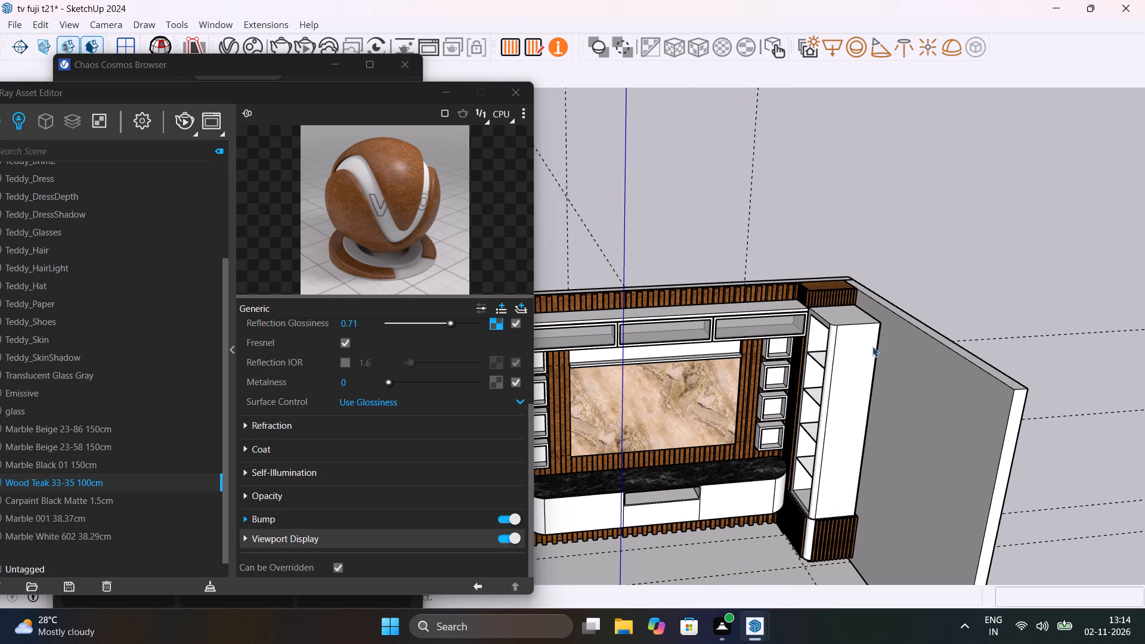
pyautogui.moveTo(838, 383); pyautogui.dragTo(987, 349, button='middle')
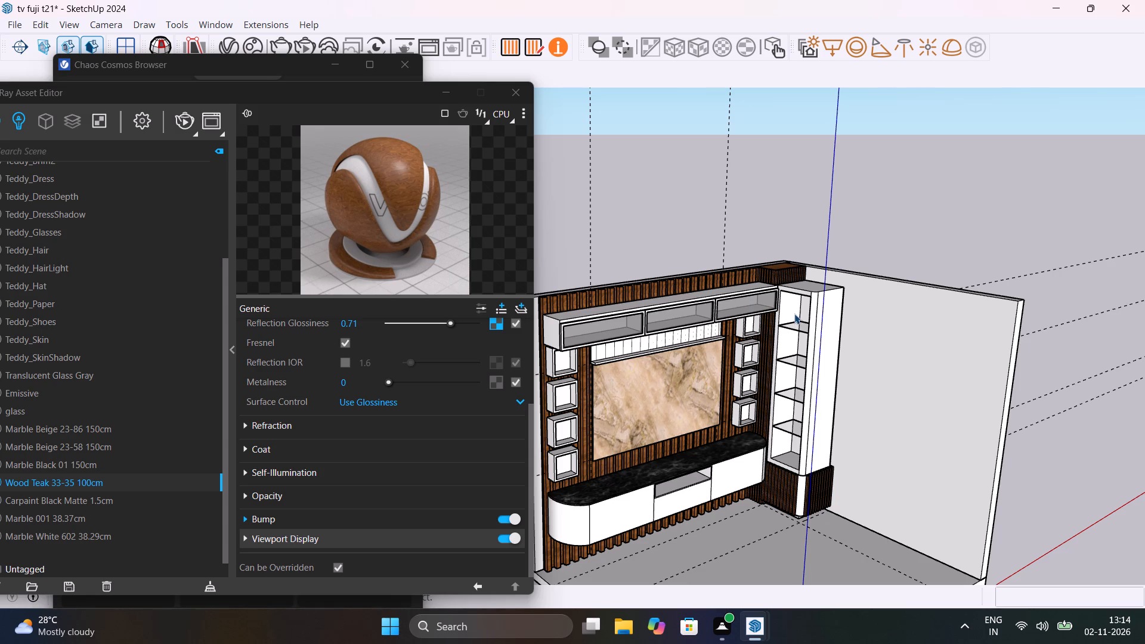
pyautogui.scroll(15, 794, 314)
pyautogui.moveTo(816, 337); pyautogui.dragTo(899, 329, button='middle')
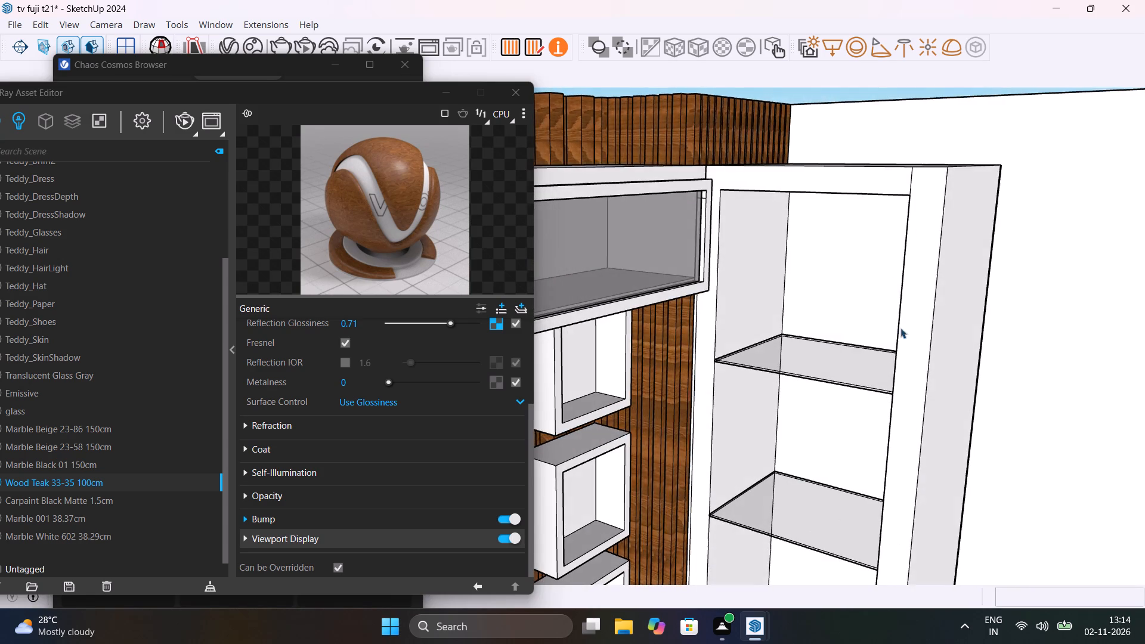
pyautogui.scroll(6, 883, 265)
pyautogui.click(881, 265)
pyautogui.doubleClick(881, 264)
pyautogui.click(874, 265)
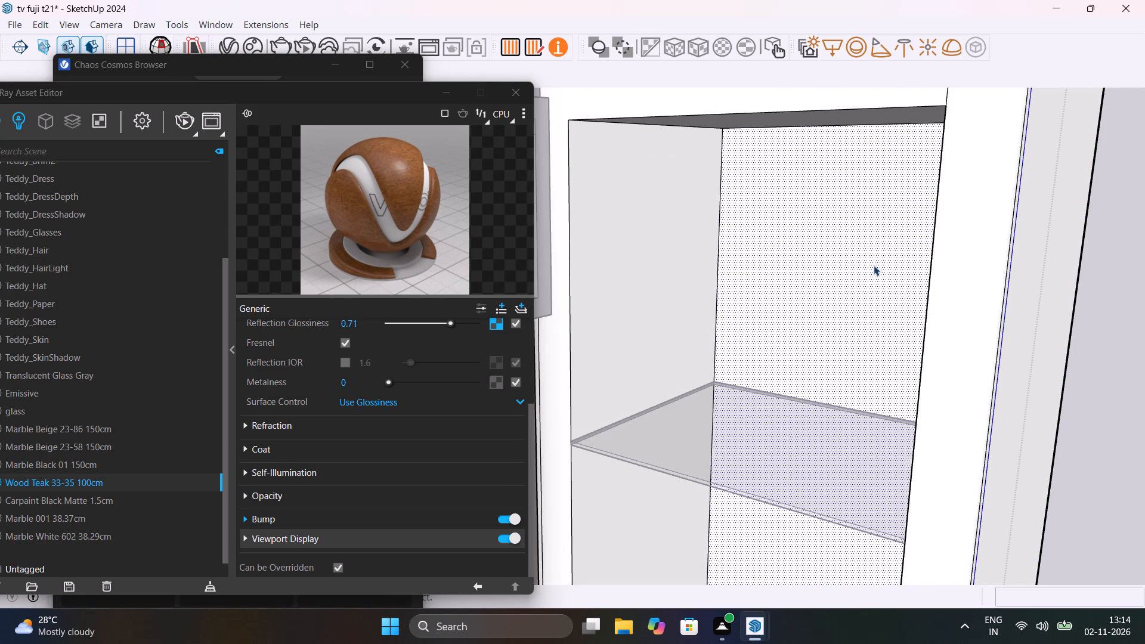
pyautogui.rightClick(135, 481)
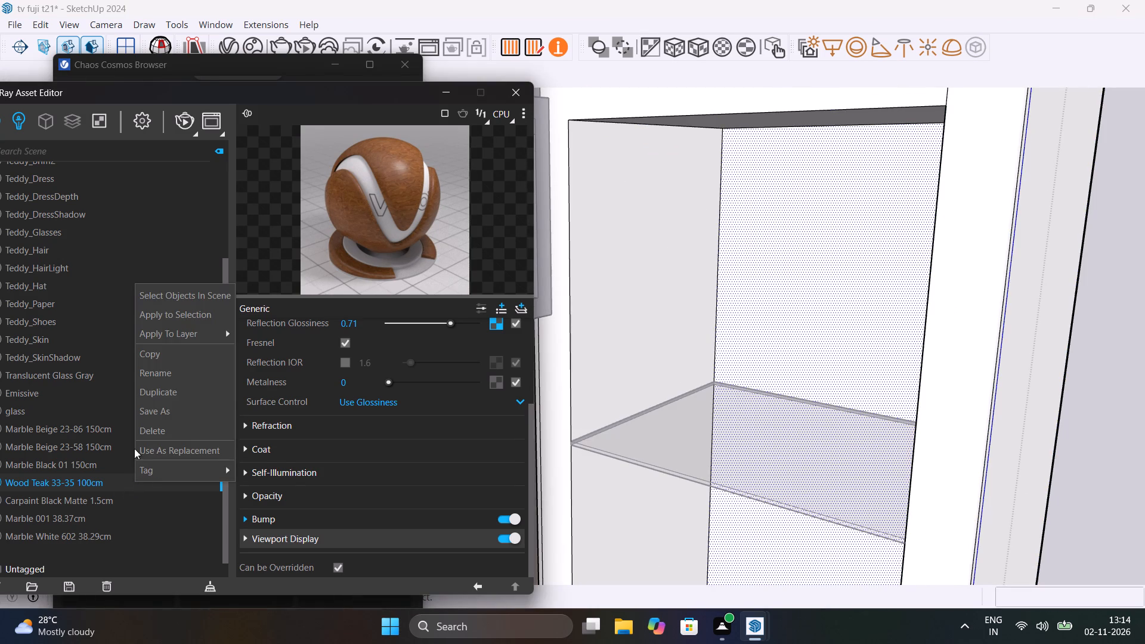
pyautogui.click(194, 318)
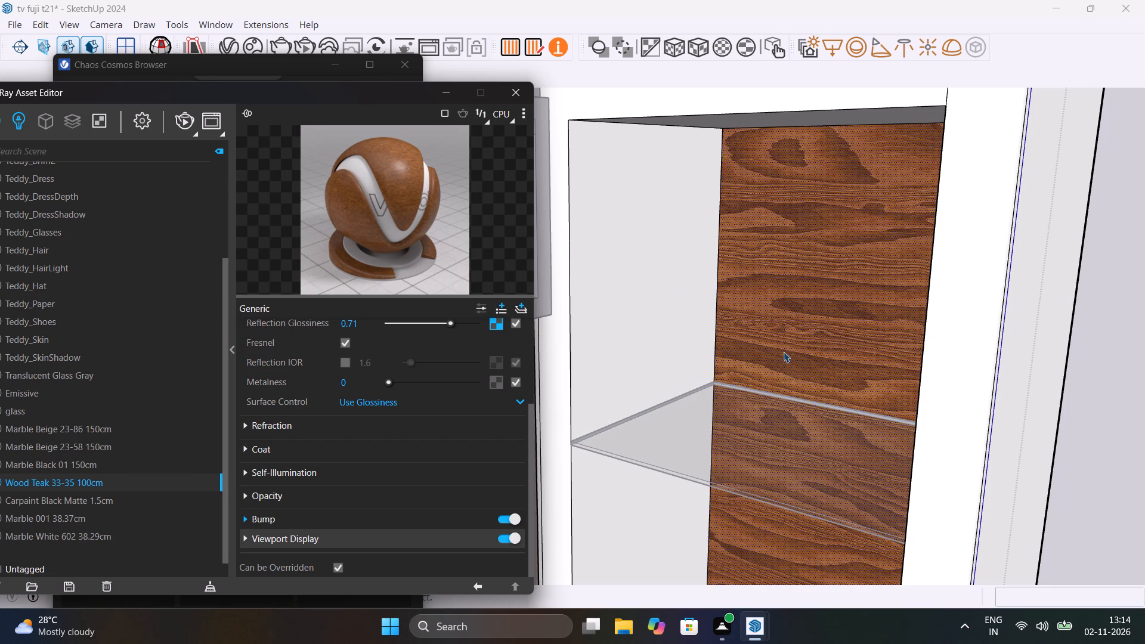
# Apply V-Ray tri-planar projection, World and then Fit, to the cabinet's teak back face and exit the component.
pyautogui.click(675, 47)
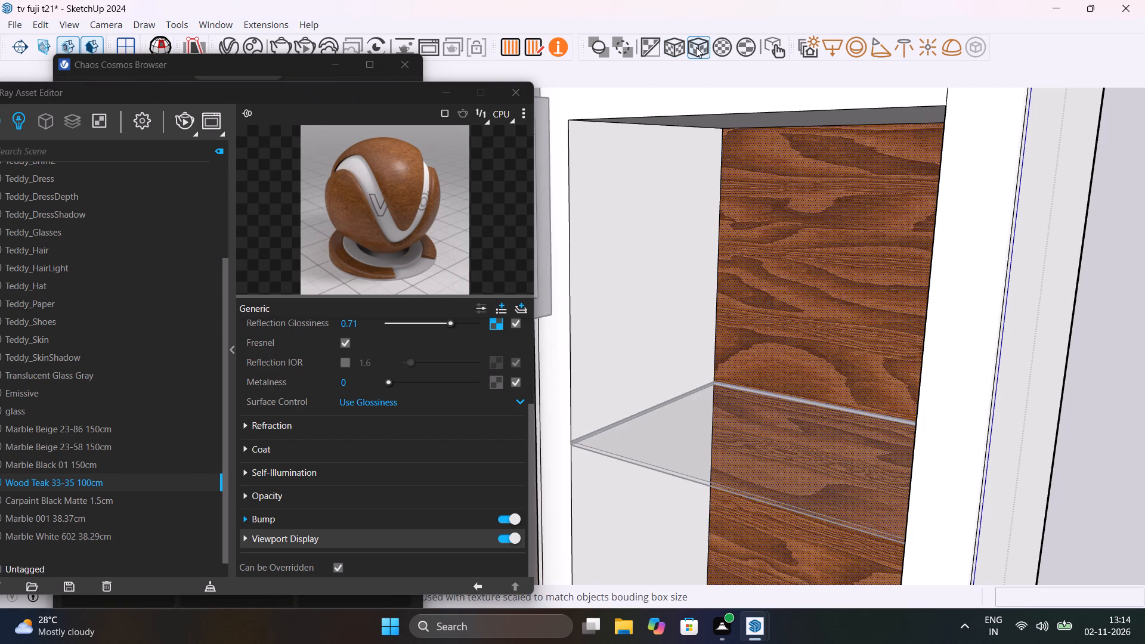
pyautogui.click(696, 47)
pyautogui.scroll(-13, 759, 186)
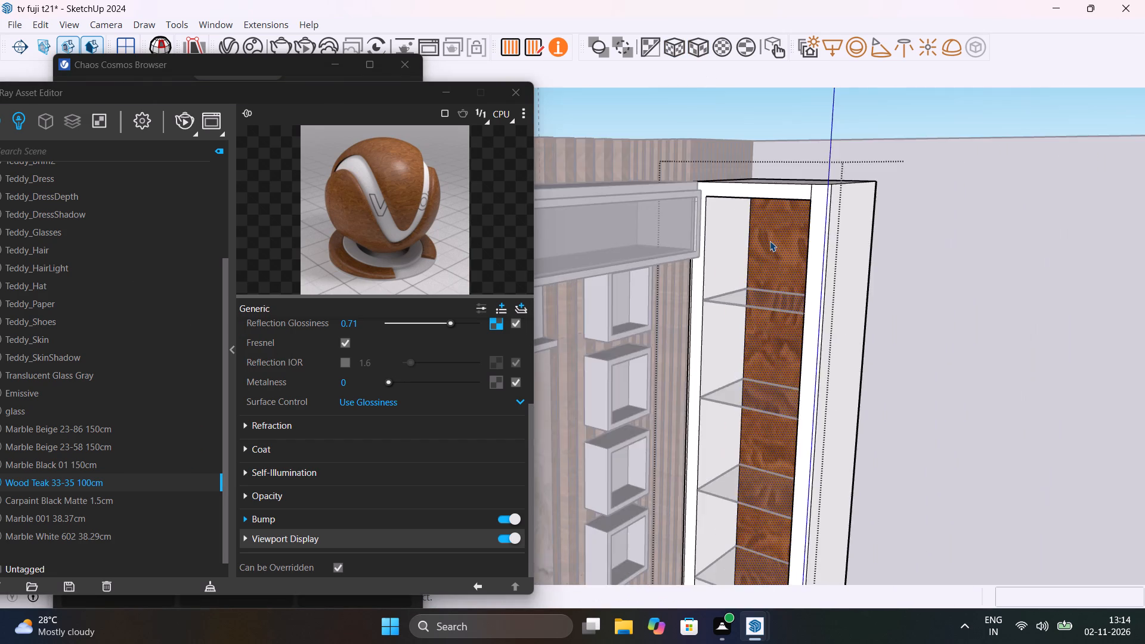
pyautogui.scroll(-10, 770, 241)
pyautogui.click(947, 129)
# Close the V-Ray Asset Editor and the Chaos Cosmos Browser.
pyautogui.moveTo(983, 249); pyautogui.dragTo(804, 370, button='middle')
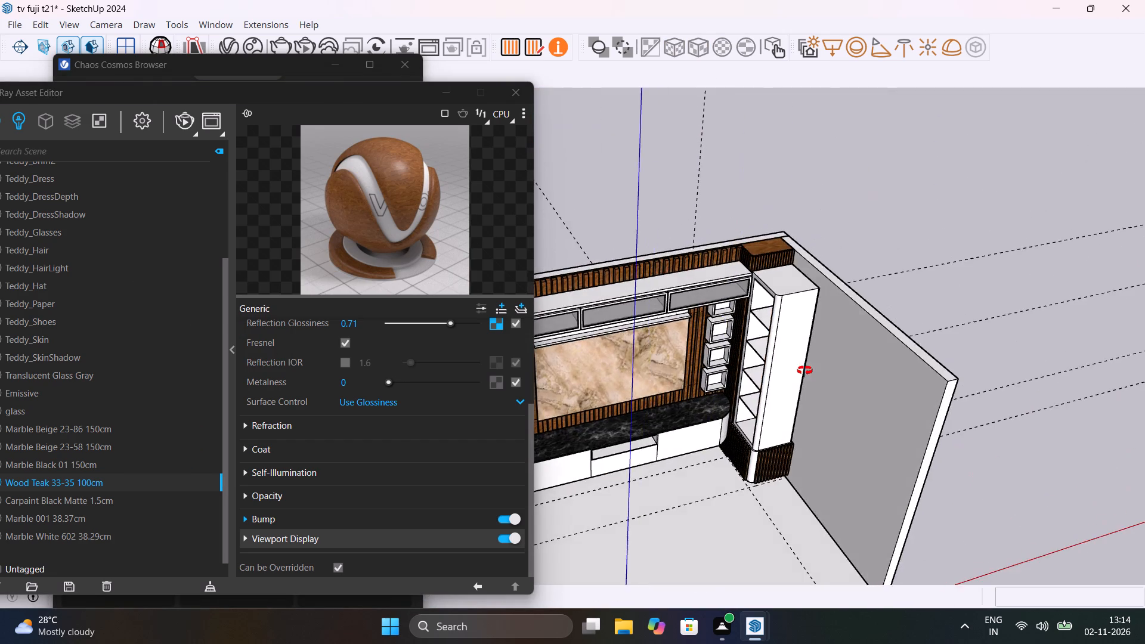
pyautogui.moveTo(804, 370); pyautogui.dragTo(966, 184, button='middle')
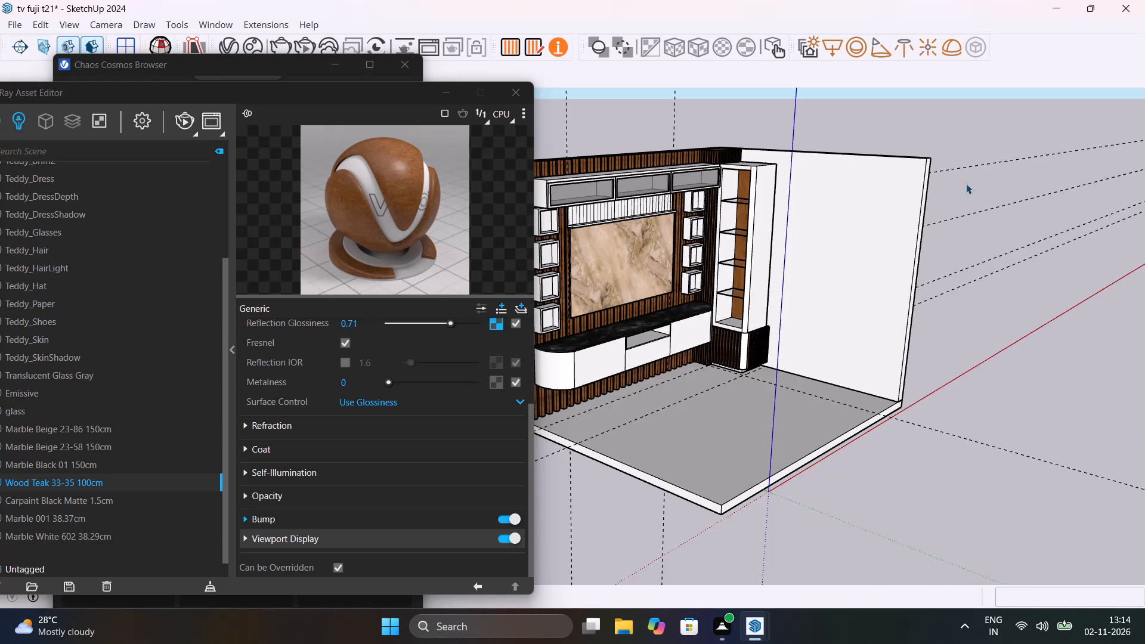
pyautogui.click(509, 98)
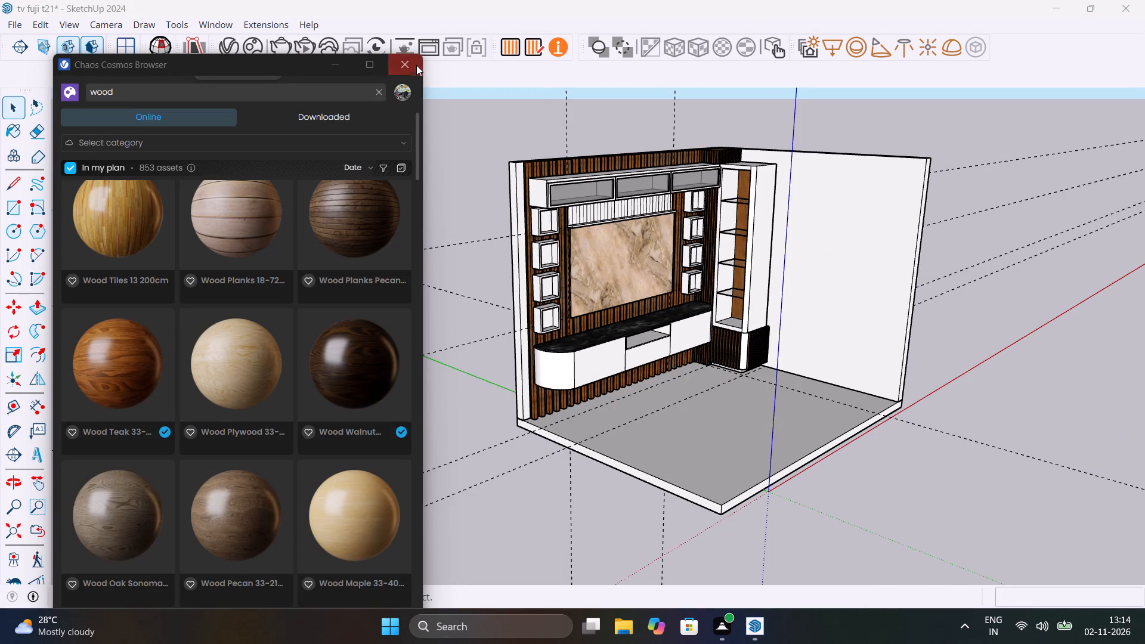
pyautogui.click(413, 66)
# Frame the whole TV unit from the front, run a V-Ray test render, stop it and close the frame buffer.
pyautogui.moveTo(667, 274); pyautogui.dragTo(468, 270, button='middle')
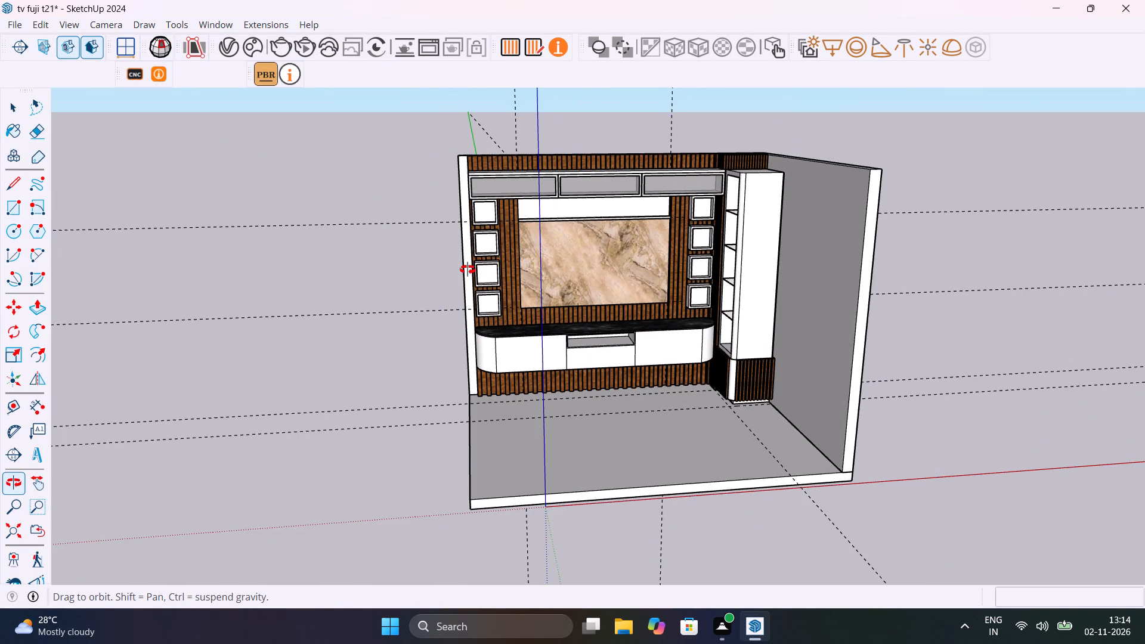
pyautogui.moveTo(468, 270); pyautogui.dragTo(550, 327, button='middle')
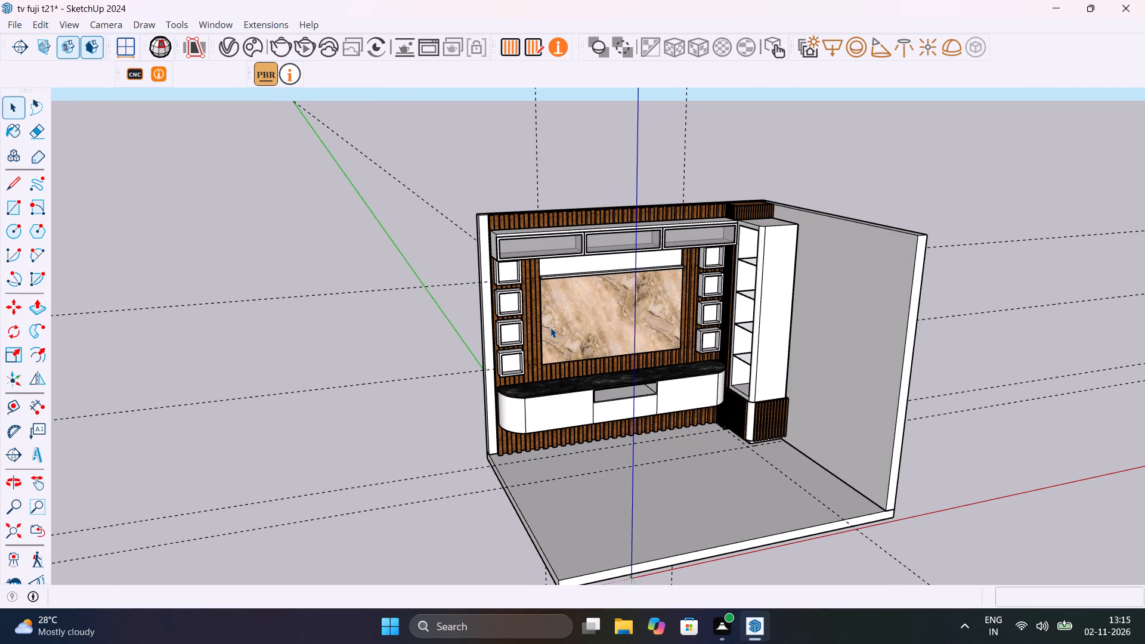
pyautogui.keyDown('shift'); pyautogui.moveTo(633, 371); pyautogui.dragTo(558, 459, button='middle'); pyautogui.keyUp('shift')
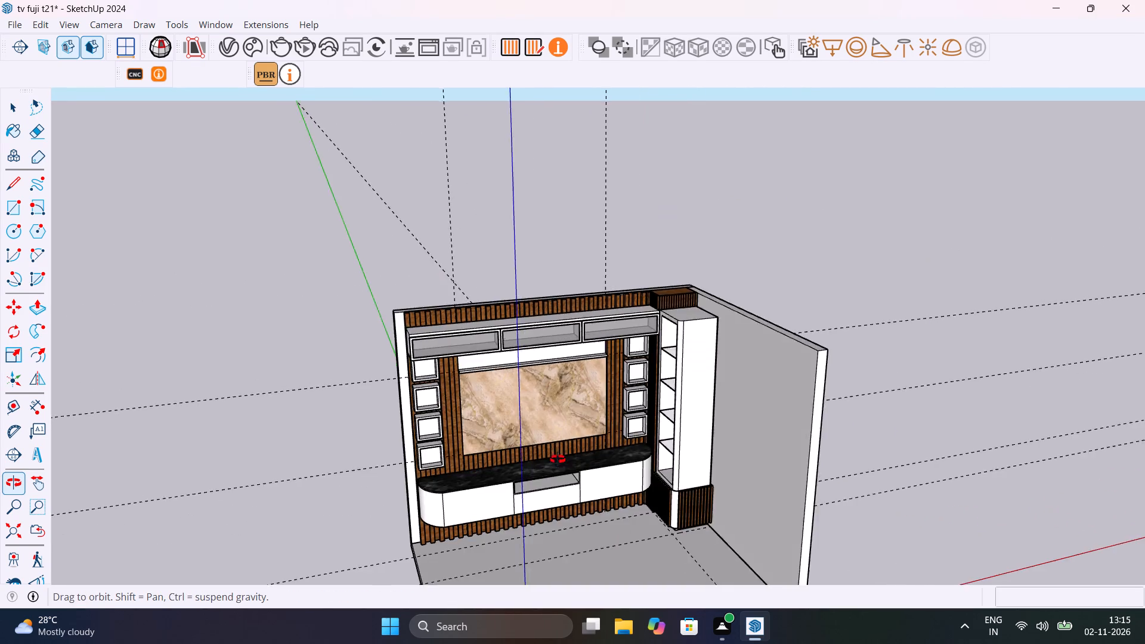
pyautogui.keyDown('shift'); pyautogui.moveTo(558, 459); pyautogui.dragTo(559, 392, button='middle'); pyautogui.keyUp('shift')
pyautogui.scroll(4, 570, 405)
pyautogui.keyDown('shift'); pyautogui.moveTo(614, 425); pyautogui.dragTo(635, 341, button='middle'); pyautogui.keyUp('shift')
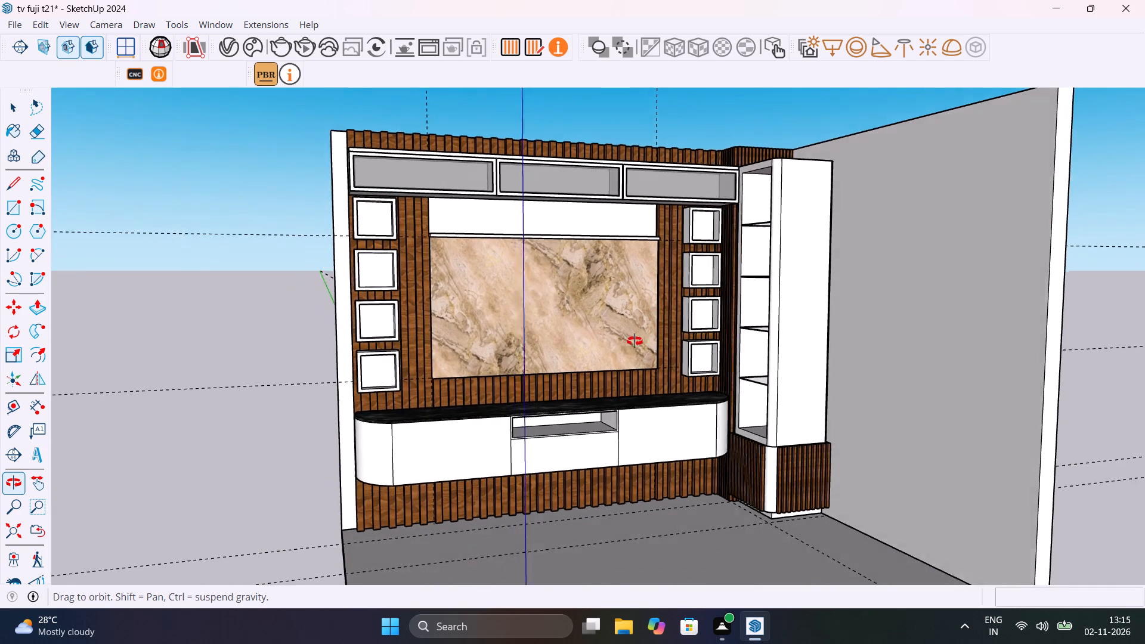
pyautogui.keyDown('shift'); pyautogui.moveTo(635, 341); pyautogui.dragTo(619, 348, button='middle'); pyautogui.keyUp('shift')
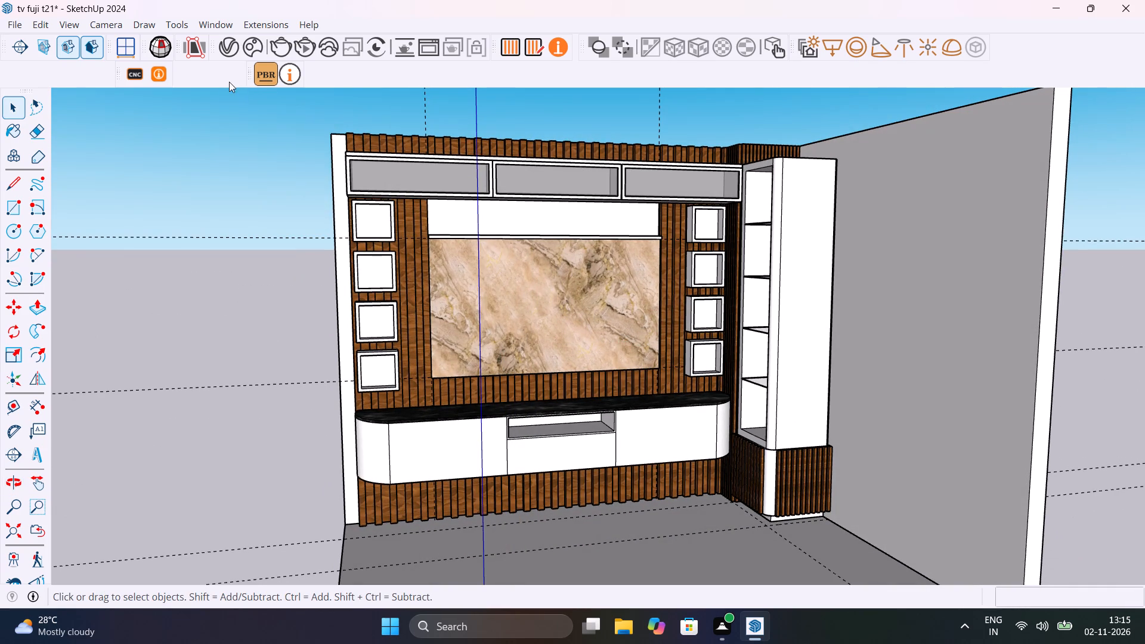
pyautogui.click(279, 46)
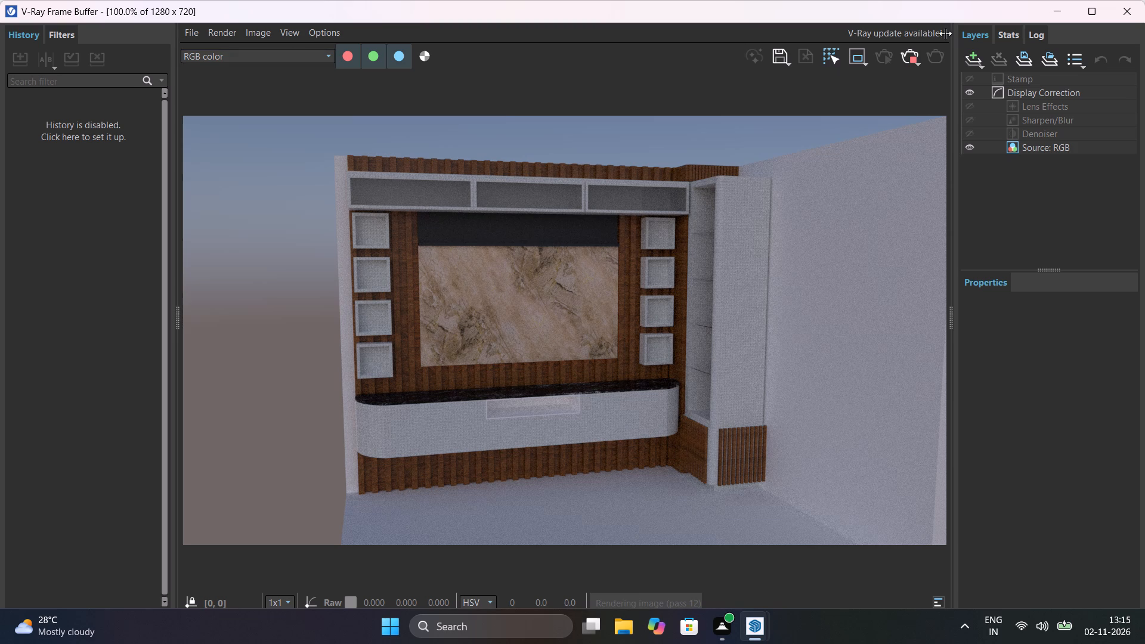
pyautogui.click(910, 53)
pyautogui.click(1116, 10)
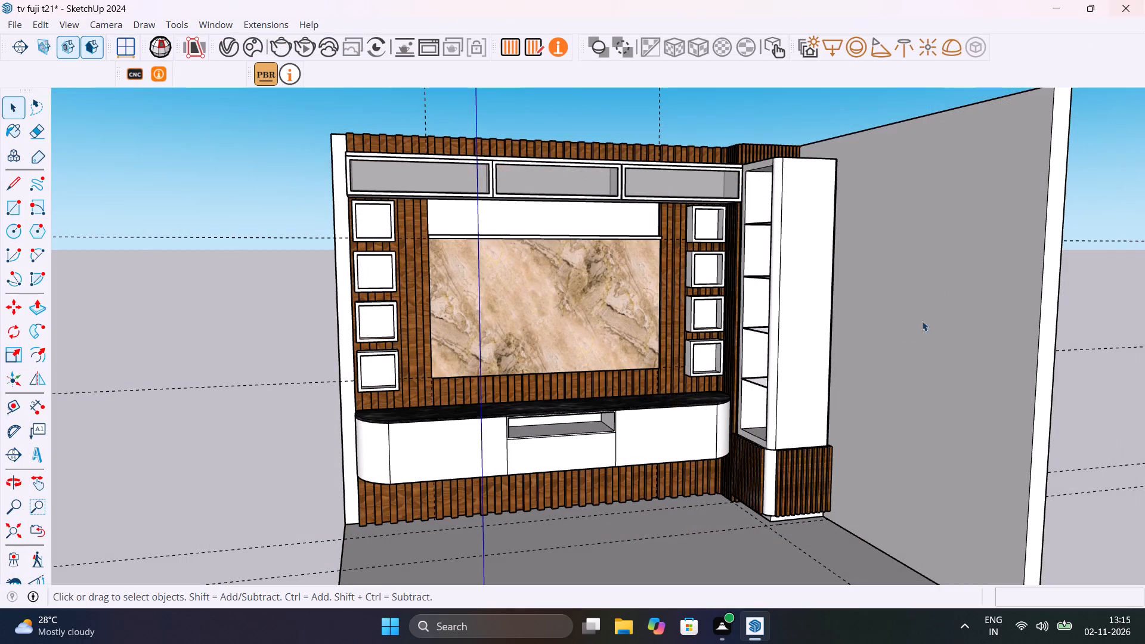
# Open the tall cabinet component and apply Wood Teak 33-35 100cm to the rounded corner face of its base.
pyautogui.scroll(12, 764, 446)
pyautogui.moveTo(790, 507); pyautogui.dragTo(773, 469, button='middle')
pyautogui.keyDown('shift'); pyautogui.scroll(1, 774, 472); pyautogui.keyUp('shift')
pyautogui.moveTo(773, 469); pyautogui.dragTo(745, 451, button='middle')
pyautogui.click(741, 426)
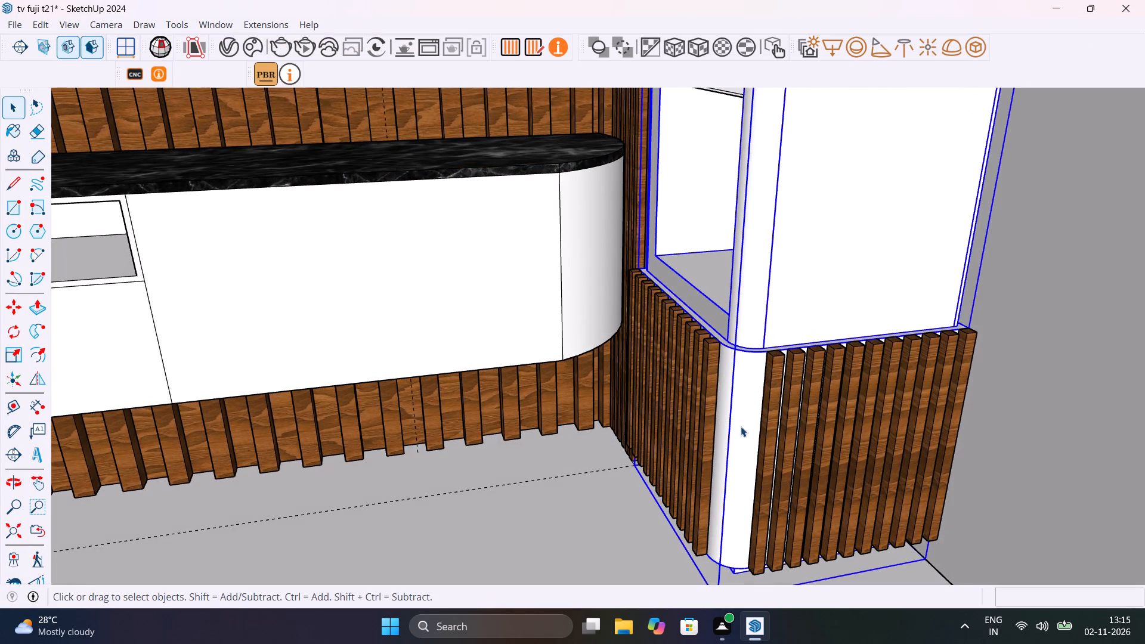
pyautogui.doubleClick(741, 426)
pyautogui.click(738, 413)
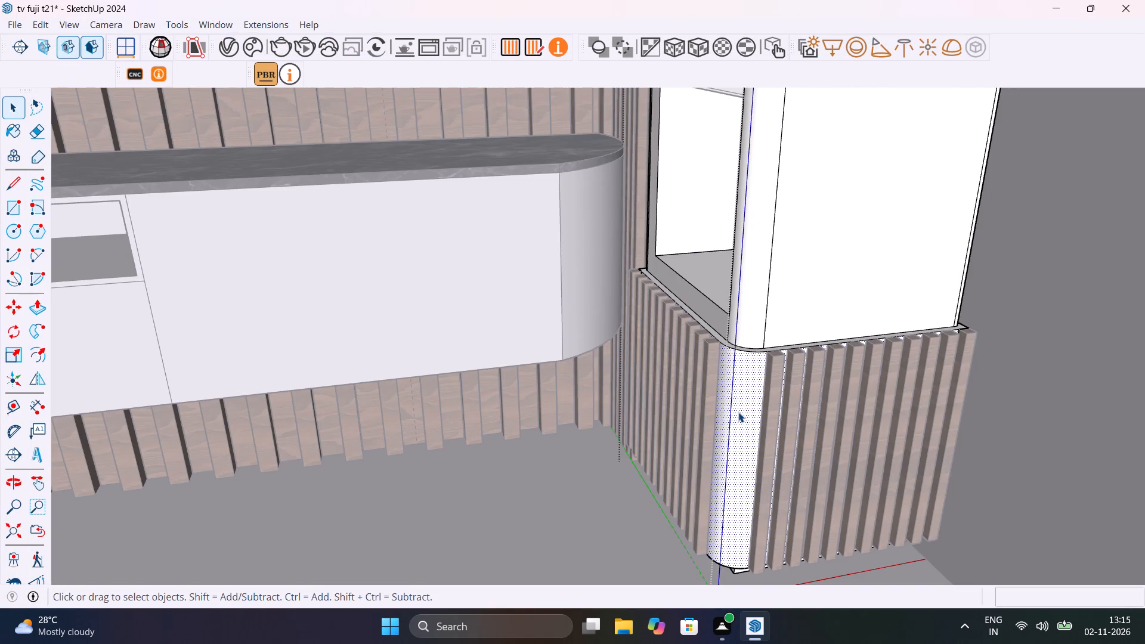
pyautogui.click(232, 47)
pyautogui.rightClick(146, 478)
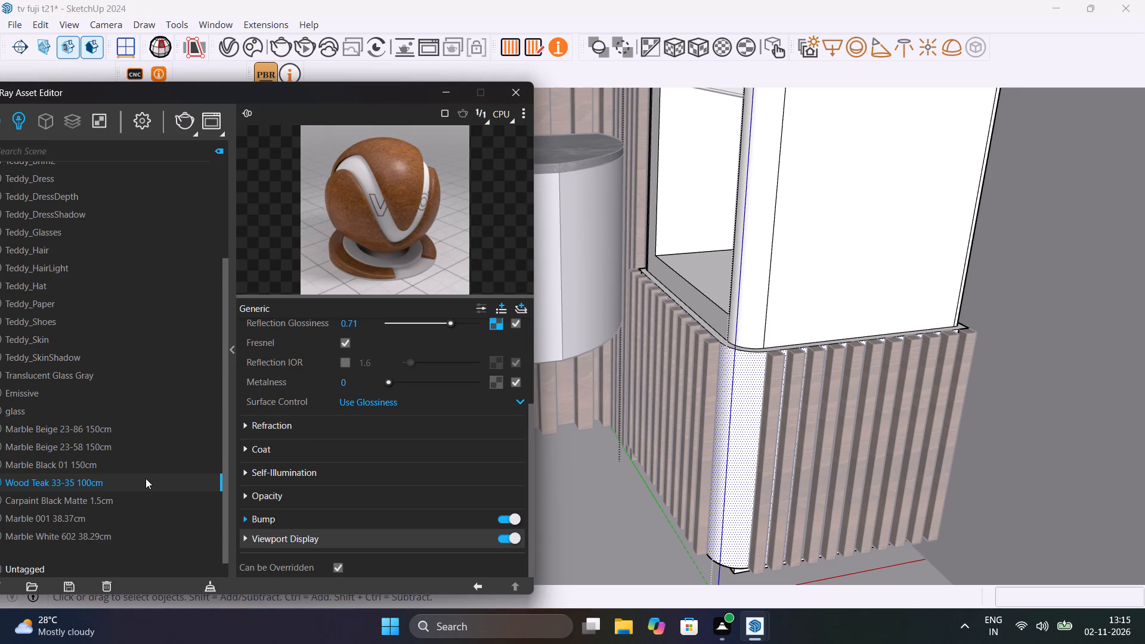
pyautogui.click(206, 318)
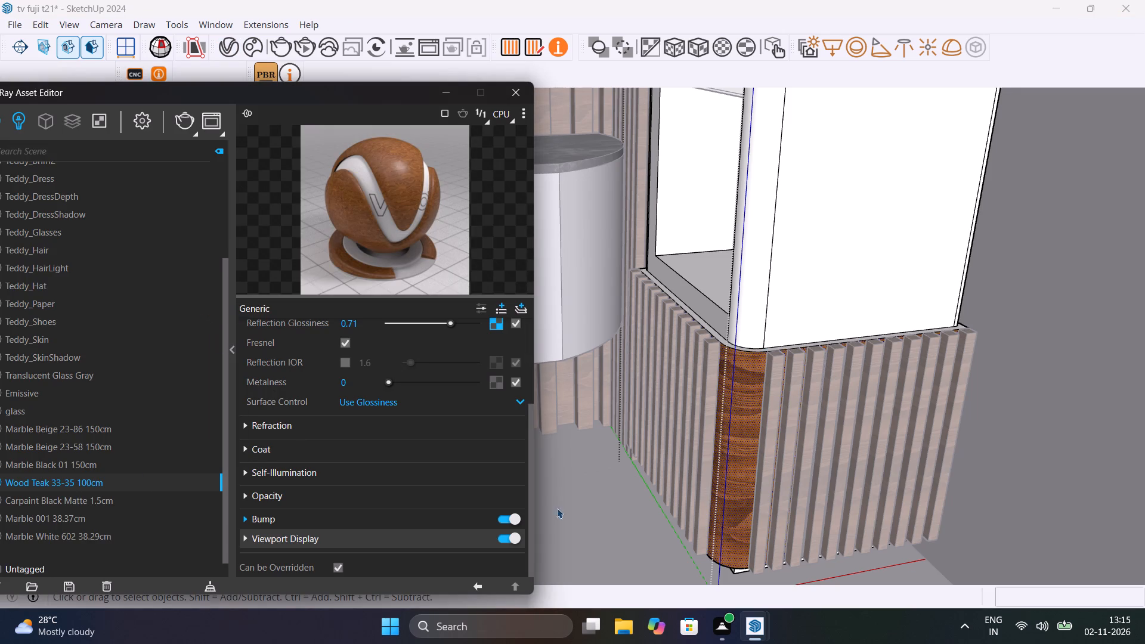
# Apply Wood Teak 33-35 100cm to the cabinet's plinth face beneath the slats on the side away from the TV console.
pyautogui.scroll(-9, 676, 501)
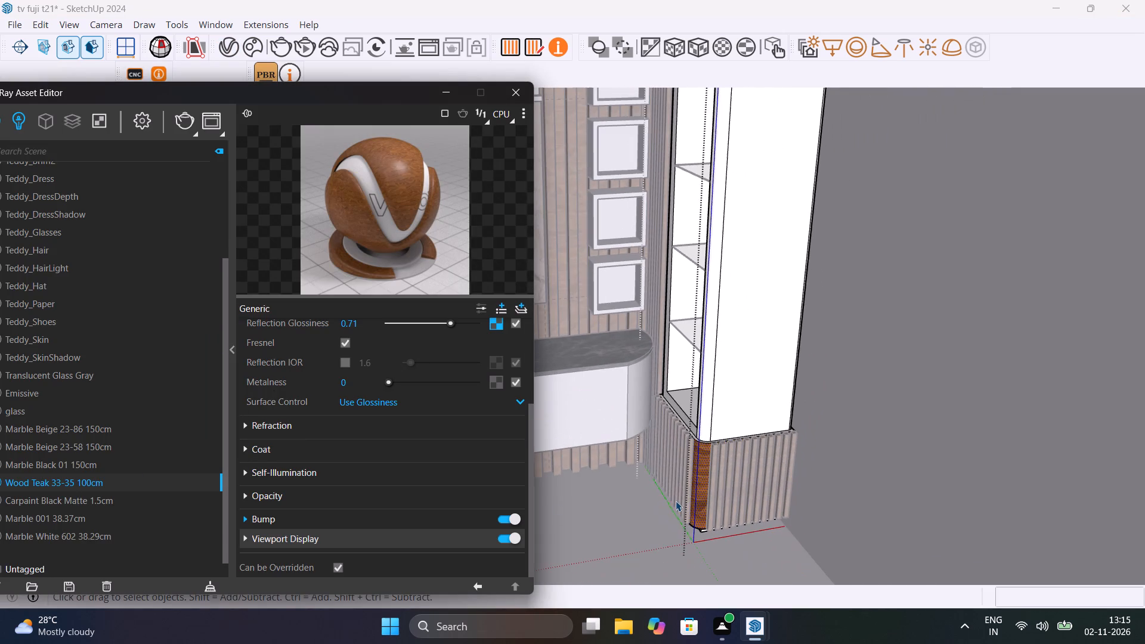
pyautogui.moveTo(708, 543); pyautogui.dragTo(736, 485, button='middle')
pyautogui.scroll(6, 736, 485)
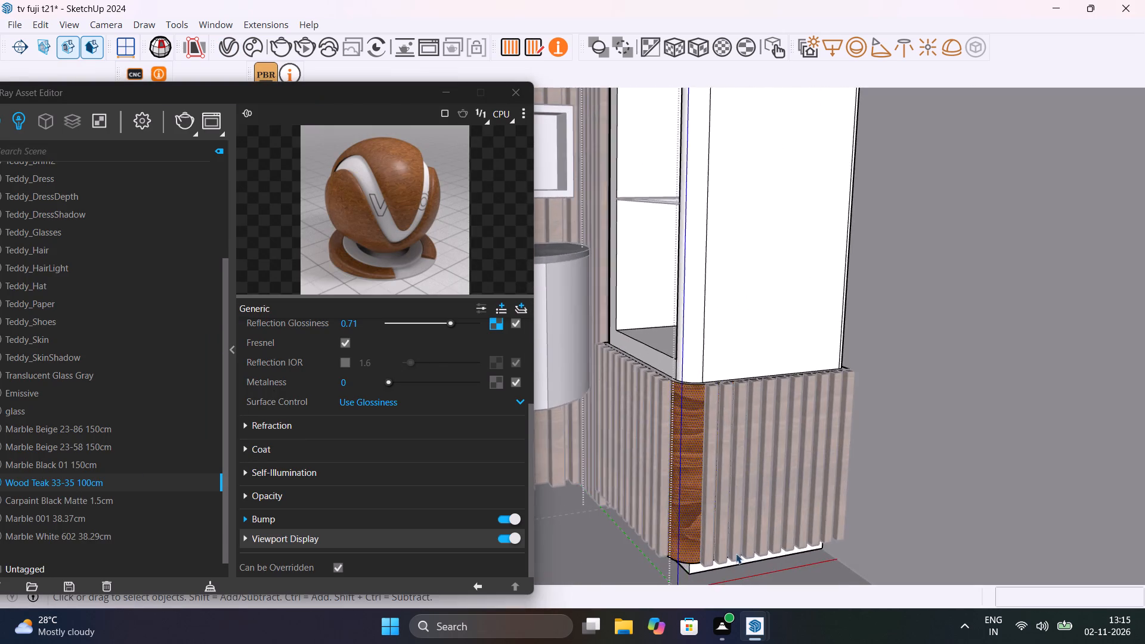
pyautogui.moveTo(738, 546); pyautogui.dragTo(824, 416, button='middle')
pyautogui.moveTo(824, 416); pyautogui.dragTo(874, 328, button='middle')
pyautogui.moveTo(838, 409); pyautogui.dragTo(830, 451, button='middle')
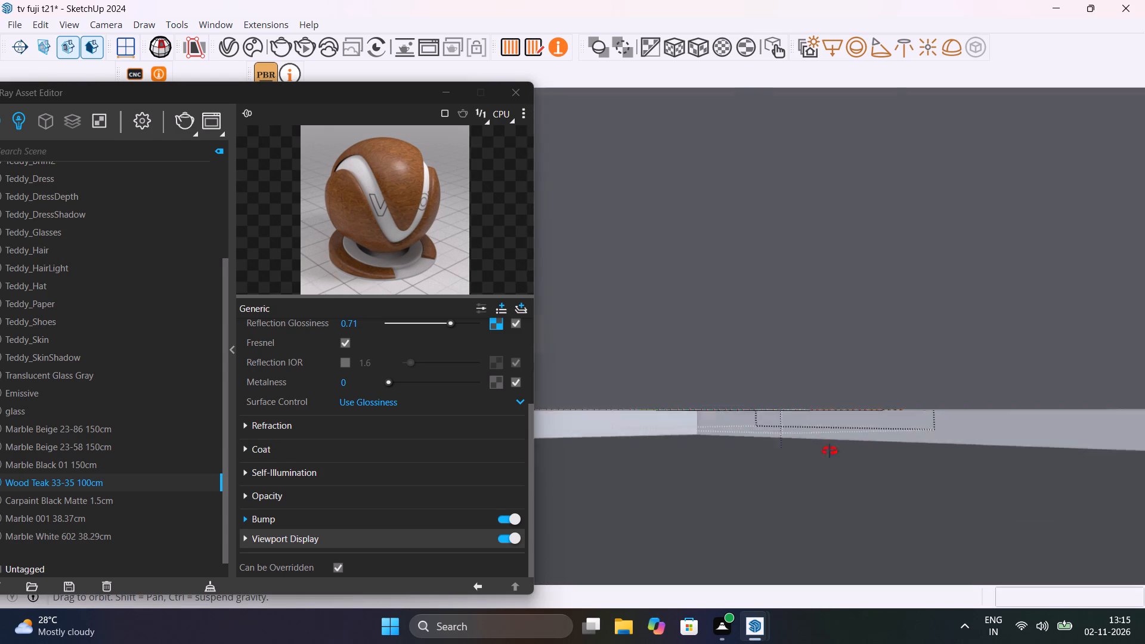
pyautogui.moveTo(830, 451); pyautogui.dragTo(796, 521, button='middle')
pyautogui.scroll(10, 880, 249)
pyautogui.click(841, 326)
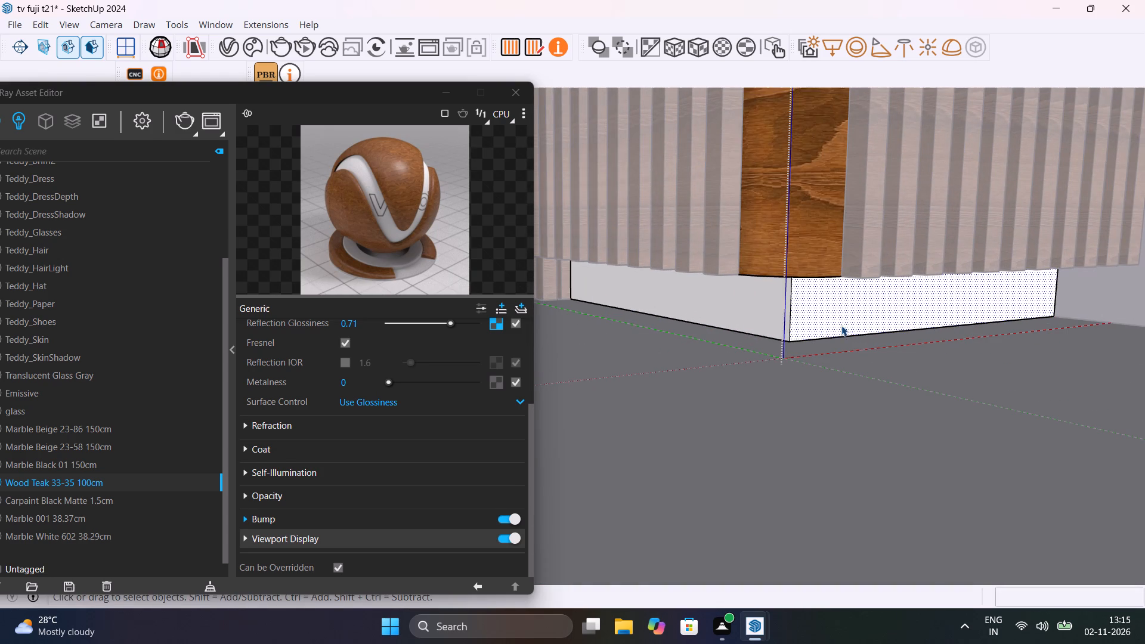
pyautogui.rightClick(151, 478)
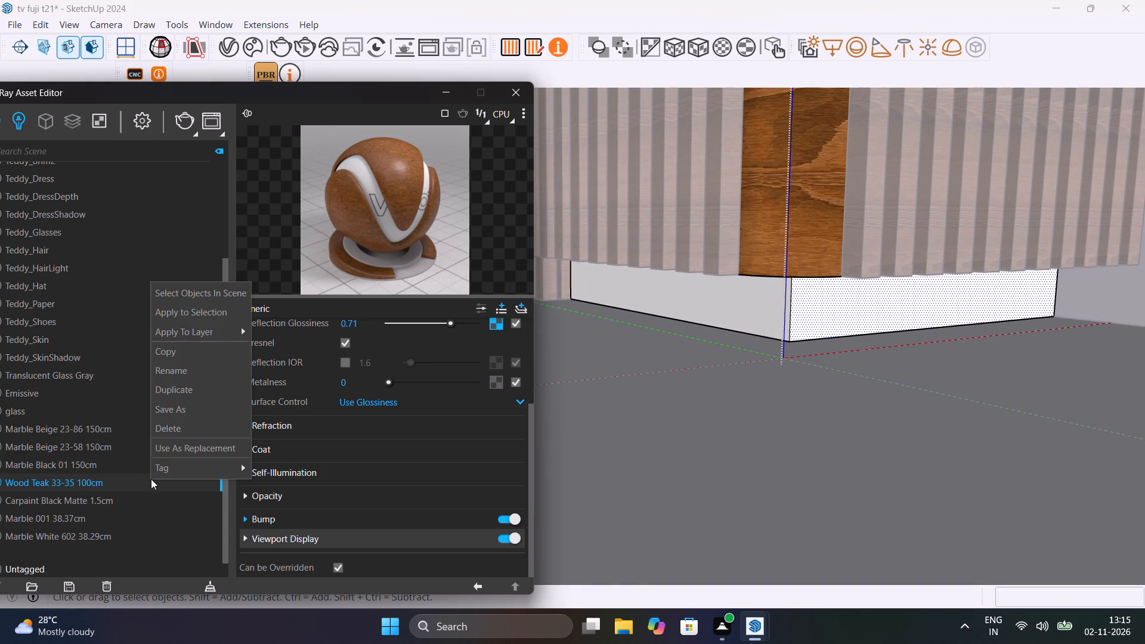
pyautogui.click(194, 315)
# Apply Wood Teak 33-35 100cm to the adjoining plinth face toward the TV console and exit the cabinet component.
pyautogui.click(767, 305)
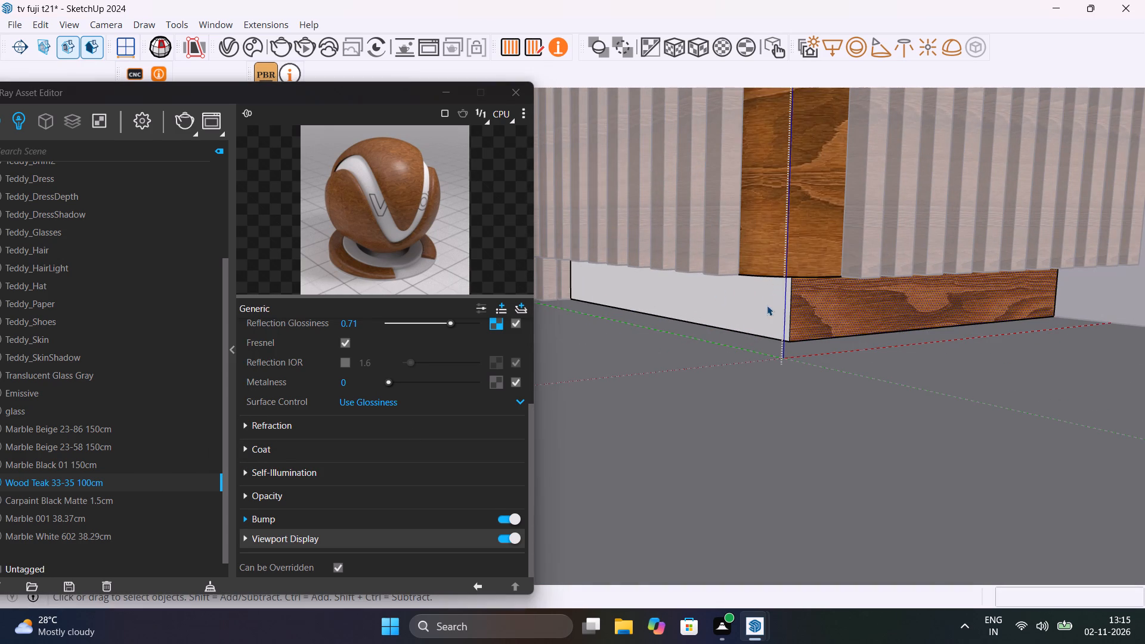
pyautogui.rightClick(185, 483)
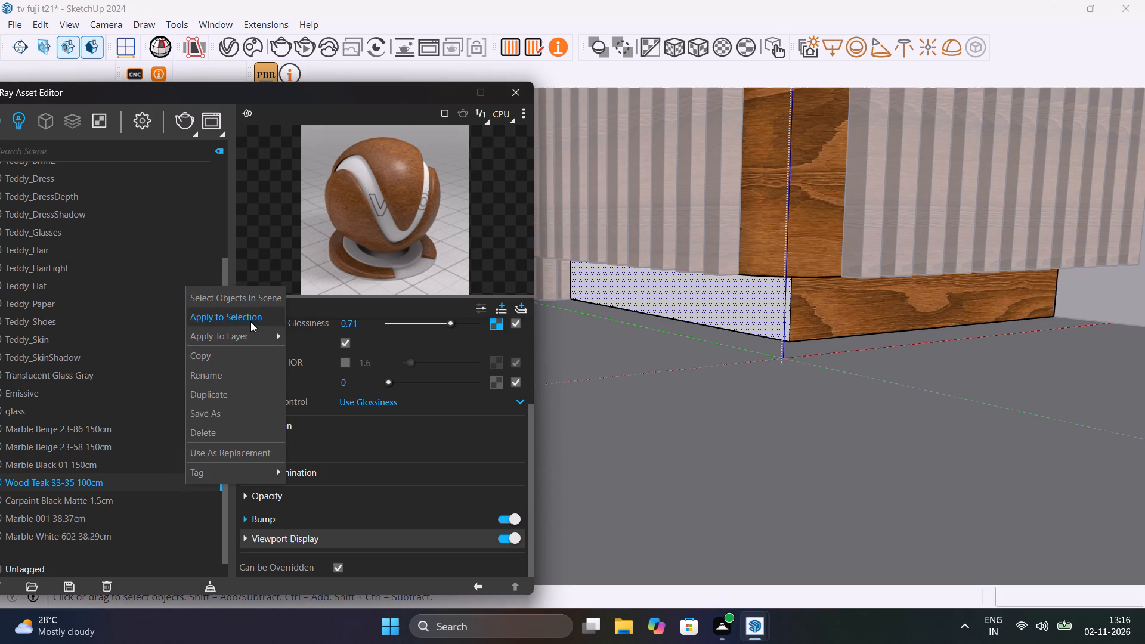
pyautogui.click(250, 321)
pyautogui.scroll(-2, 324, 374)
pyautogui.scroll(-13, 837, 298)
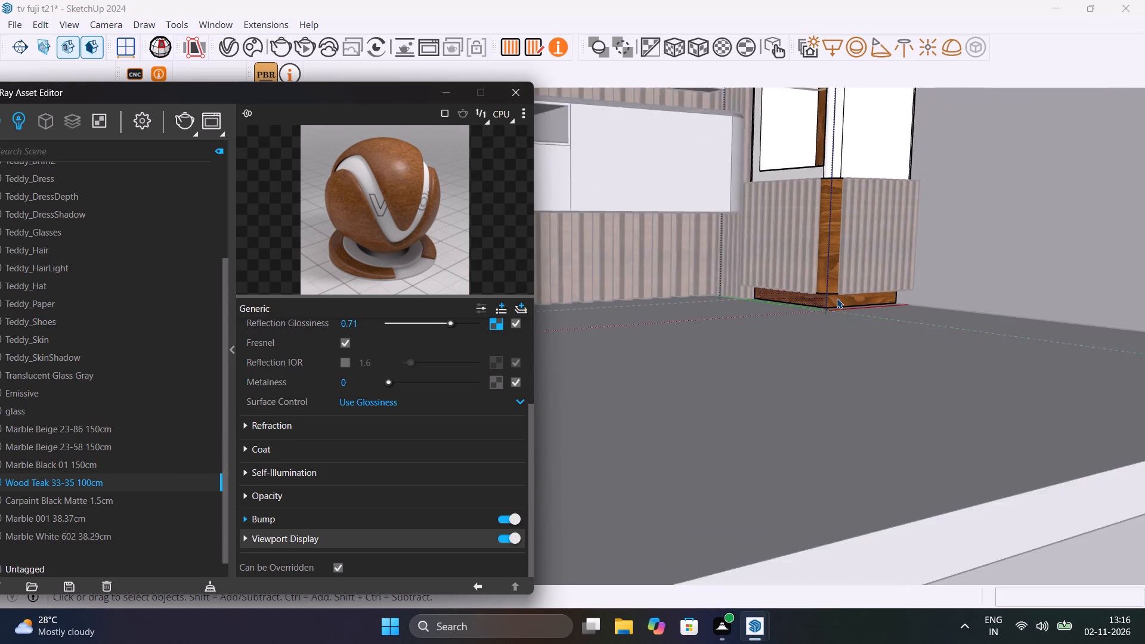
pyautogui.scroll(-12, 837, 298)
pyautogui.moveTo(837, 298); pyautogui.dragTo(739, 361, button='middle')
pyautogui.click(1078, 381)
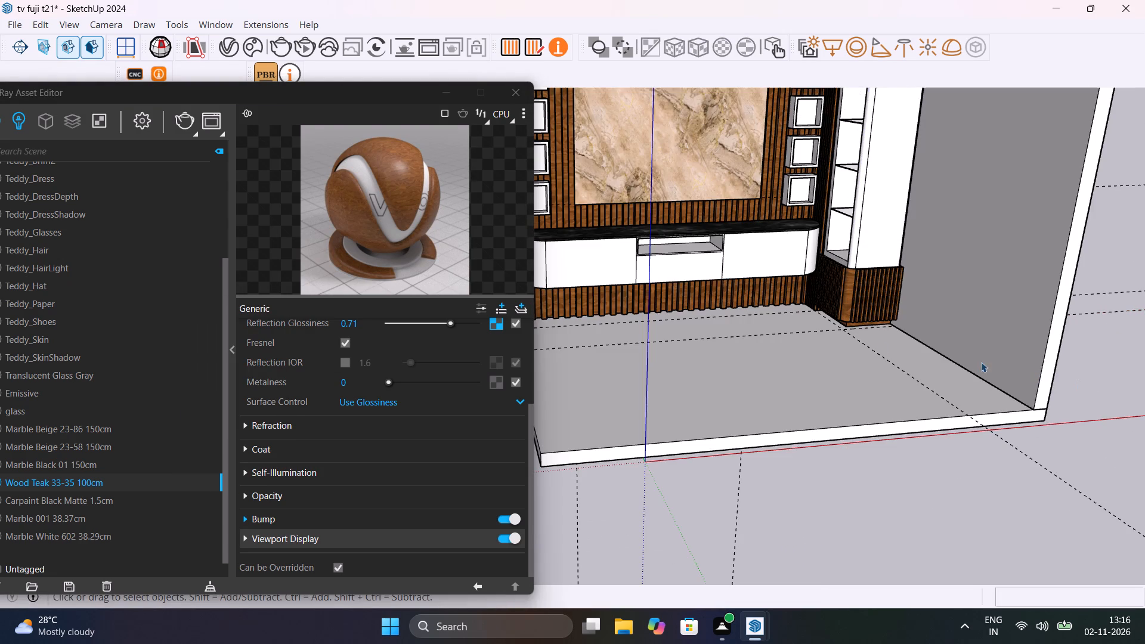
# Show the whole TV unit at an angle and save the model.
pyautogui.moveTo(799, 336); pyautogui.dragTo(1018, 442, button='middle')
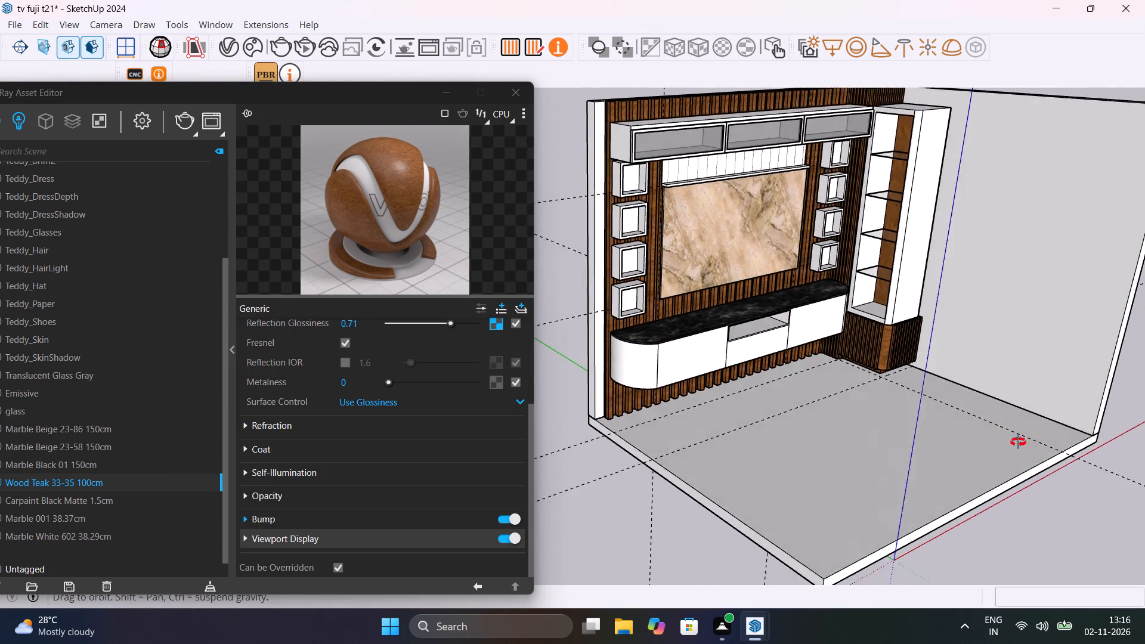
pyautogui.moveTo(1018, 442); pyautogui.dragTo(1042, 439, button='middle')
pyautogui.hotkey('ctrl', 's')
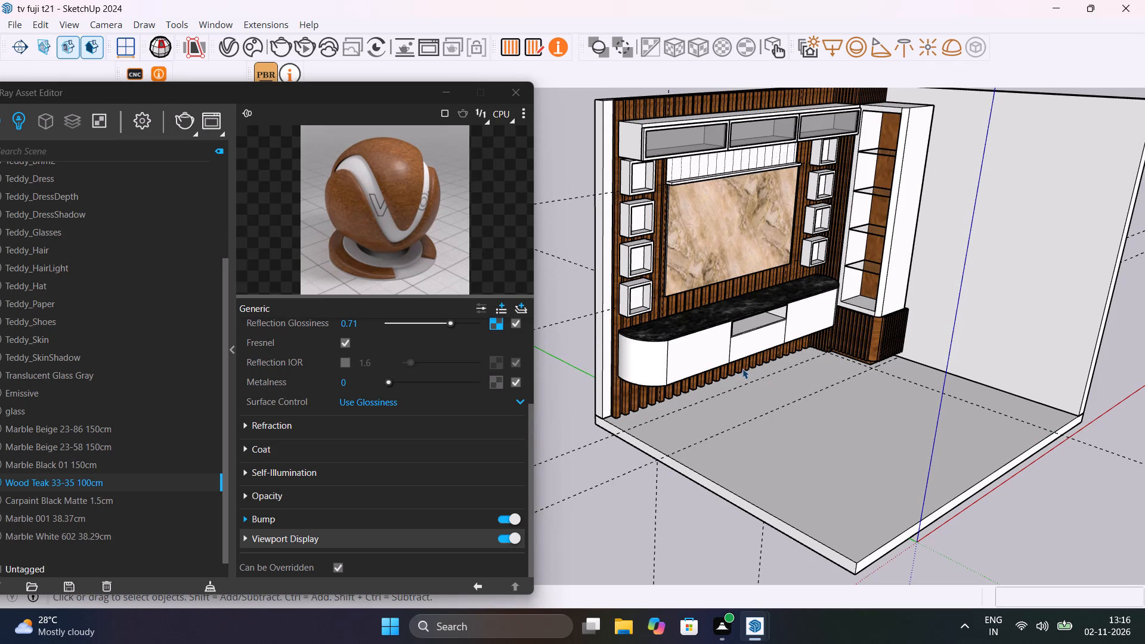
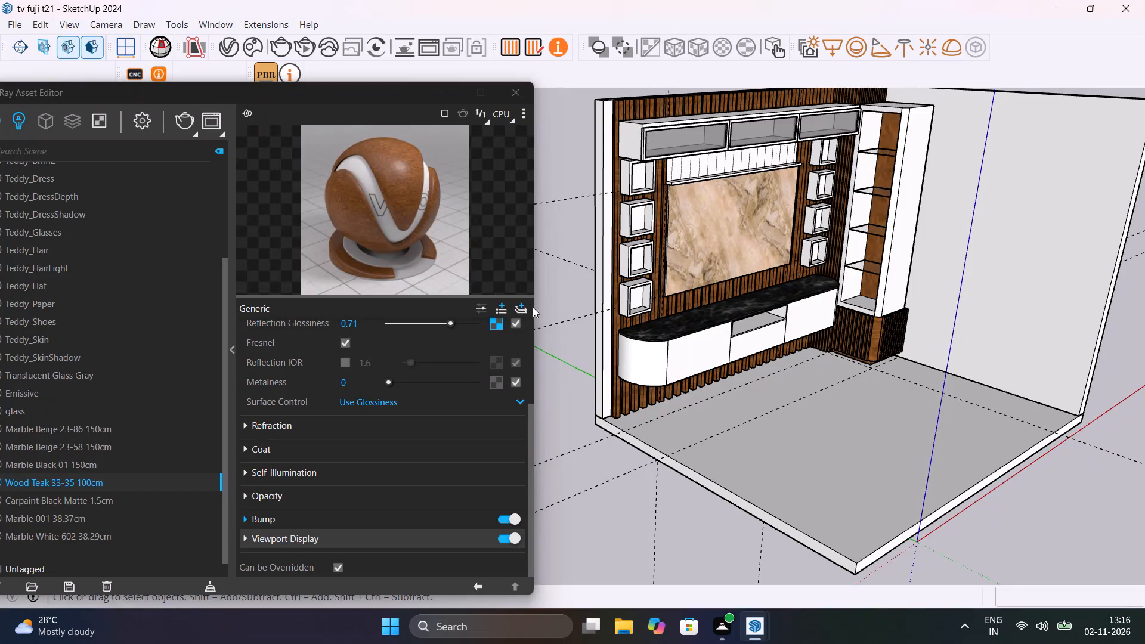
# Examine the TV wall unit and its applied materials from several angles, and close the V-Ray Asset Editor.
pyautogui.keyDown('shift'); pyautogui.moveTo(534, 307); pyautogui.dragTo(683, 295, button='middle'); pyautogui.keyUp('shift')
pyautogui.keyDown('shift'); pyautogui.moveTo(768, 296); pyautogui.dragTo(693, 343, button='middle'); pyautogui.keyUp('shift')
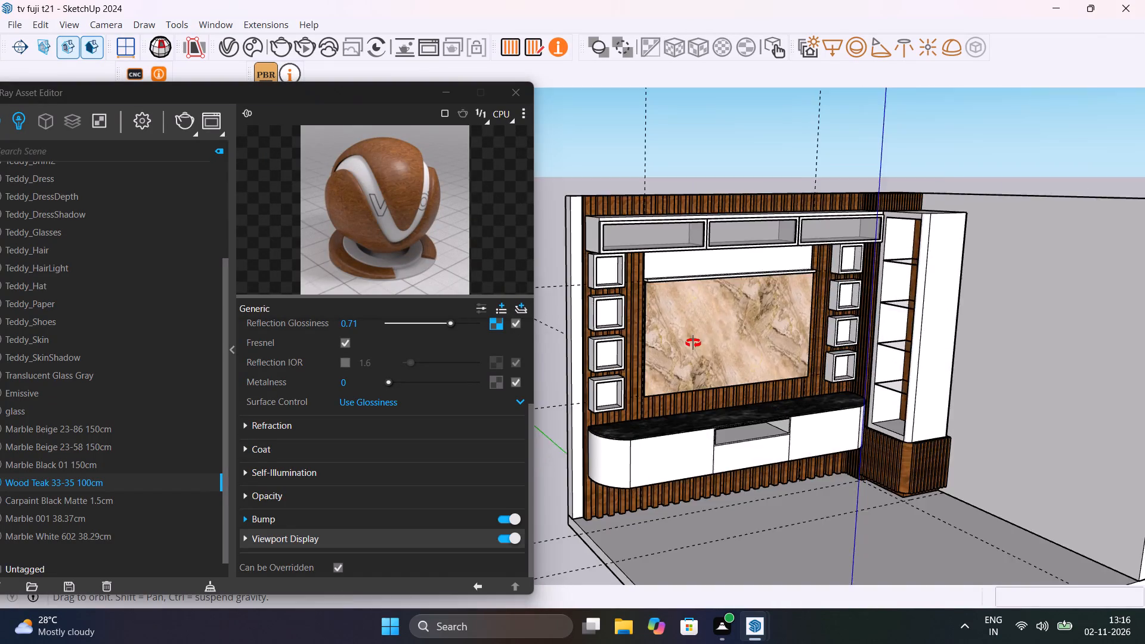
pyautogui.keyDown('shift'); pyautogui.moveTo(693, 343); pyautogui.dragTo(741, 326, button='middle'); pyautogui.keyUp('shift')
pyautogui.scroll(2, 840, 355)
pyautogui.keyDown('shift'); pyautogui.moveTo(859, 363); pyautogui.dragTo(911, 339, button='middle'); pyautogui.keyUp('shift')
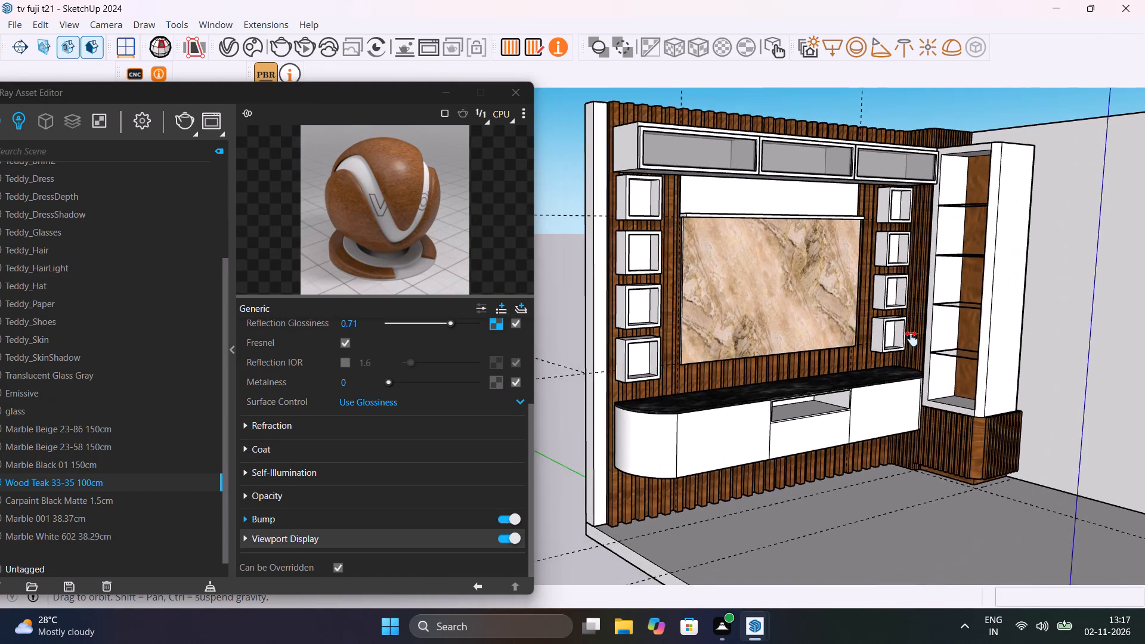
pyautogui.keyDown('shift'); pyautogui.moveTo(911, 339); pyautogui.dragTo(909, 363, button='middle'); pyautogui.keyUp('shift')
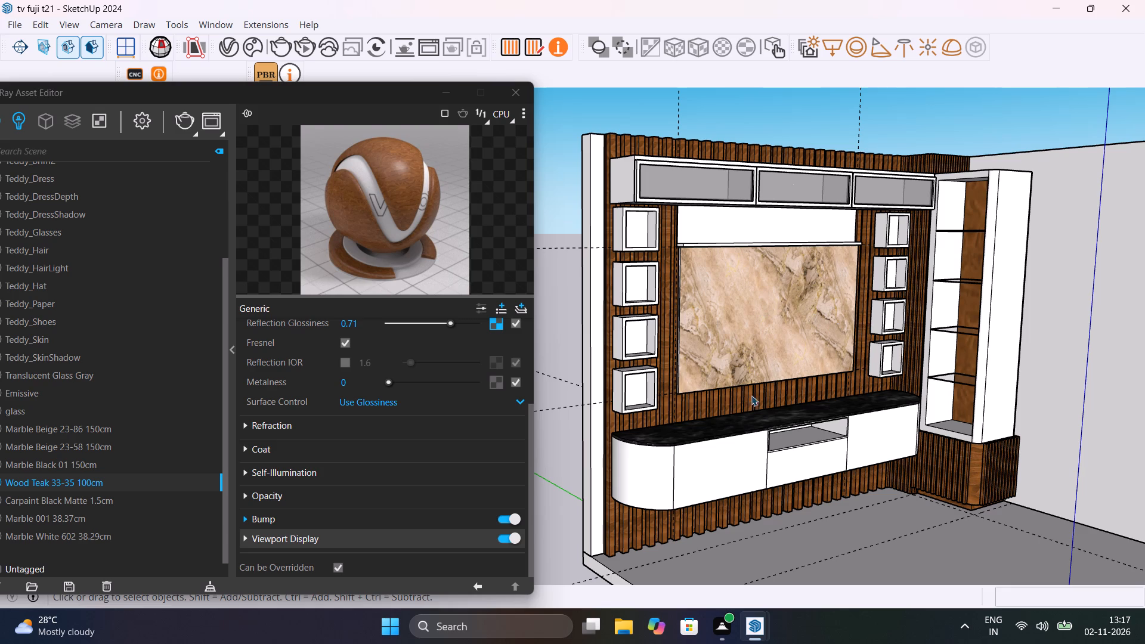
pyautogui.scroll(1, 683, 466)
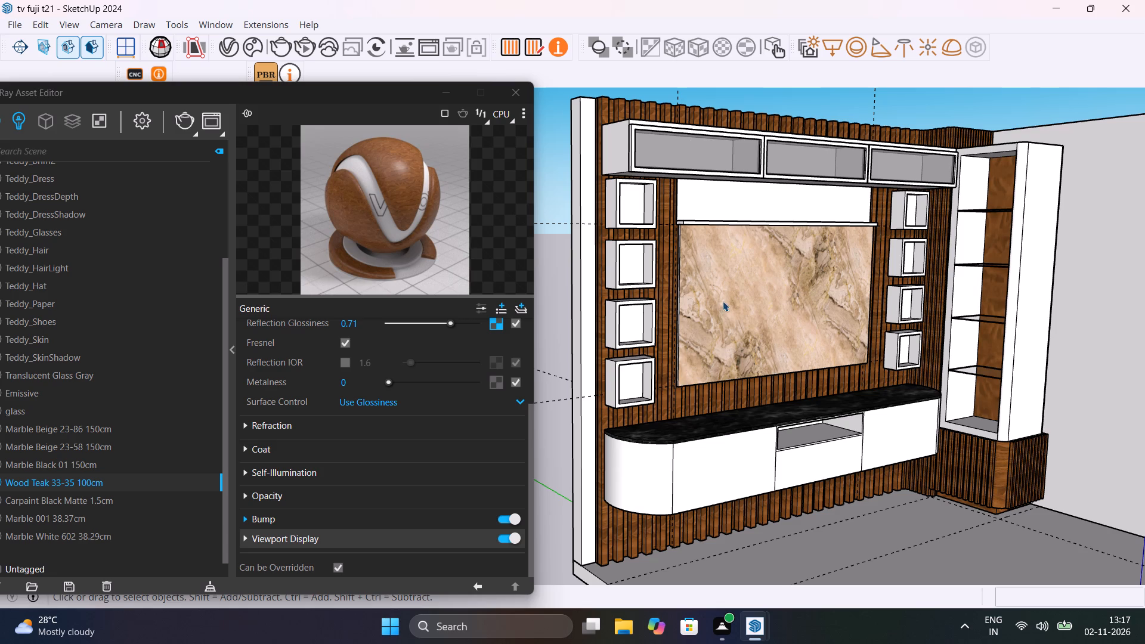
pyautogui.click(518, 86)
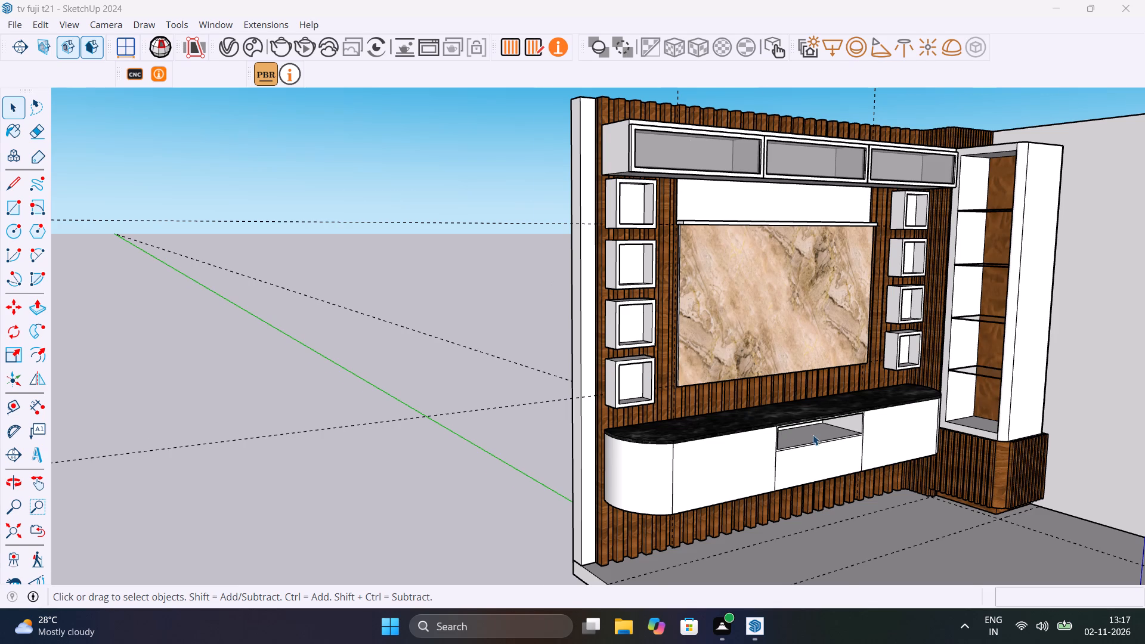
# Apply the Wood Teak 33-35 100cm material to the floor face of the open niche in the TV console.
pyautogui.scroll(10, 813, 435)
pyautogui.moveTo(819, 445); pyautogui.dragTo(805, 427, button='middle')
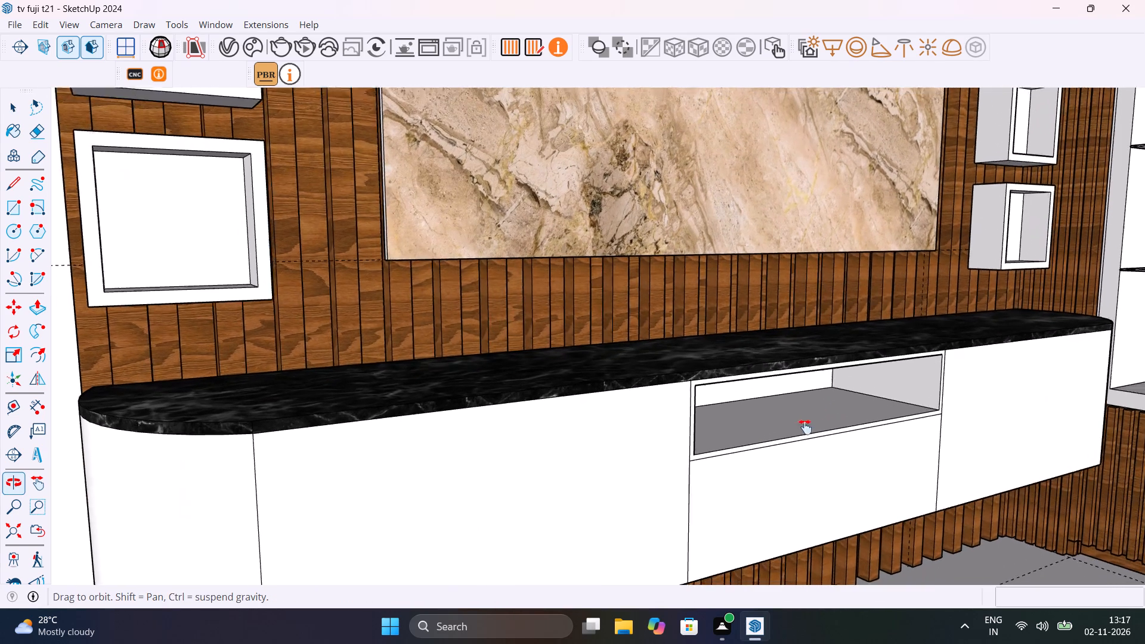
pyautogui.moveTo(805, 427); pyautogui.dragTo(743, 335, button='middle')
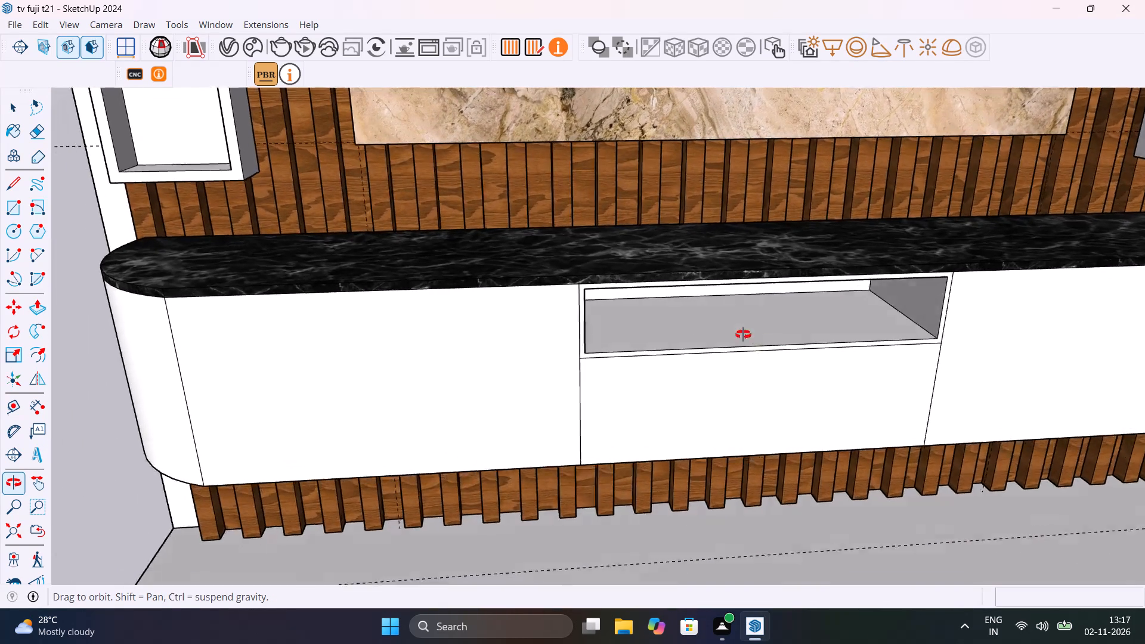
pyautogui.moveTo(743, 335); pyautogui.dragTo(665, 298, button='middle')
pyautogui.scroll(9, 651, 302)
pyautogui.click(652, 309)
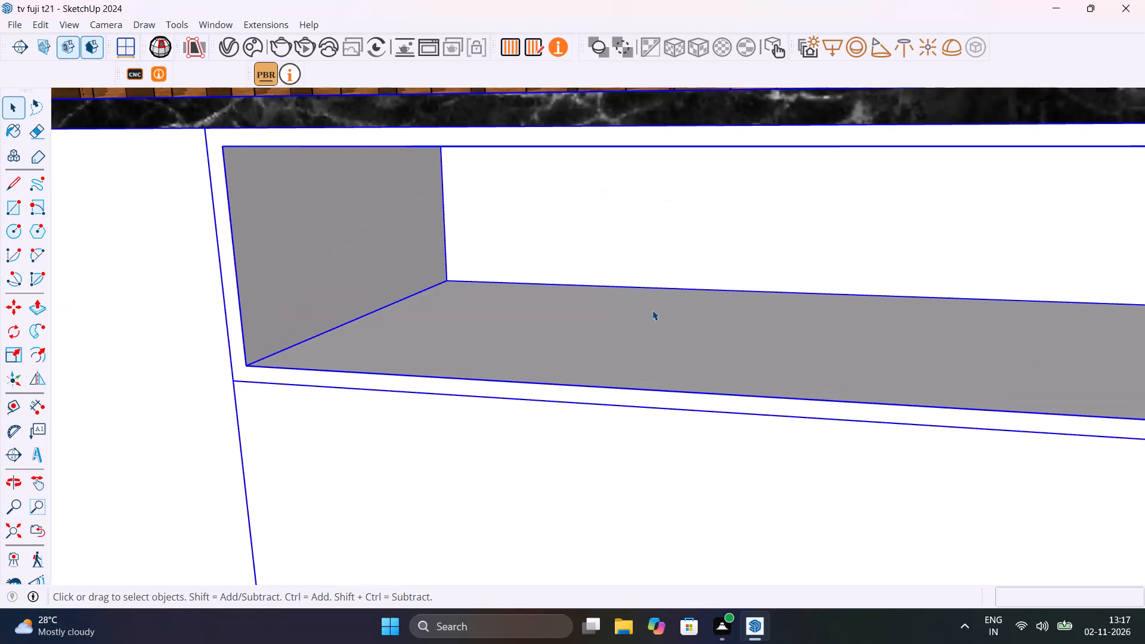
pyautogui.doubleClick(657, 326)
pyautogui.click(642, 333)
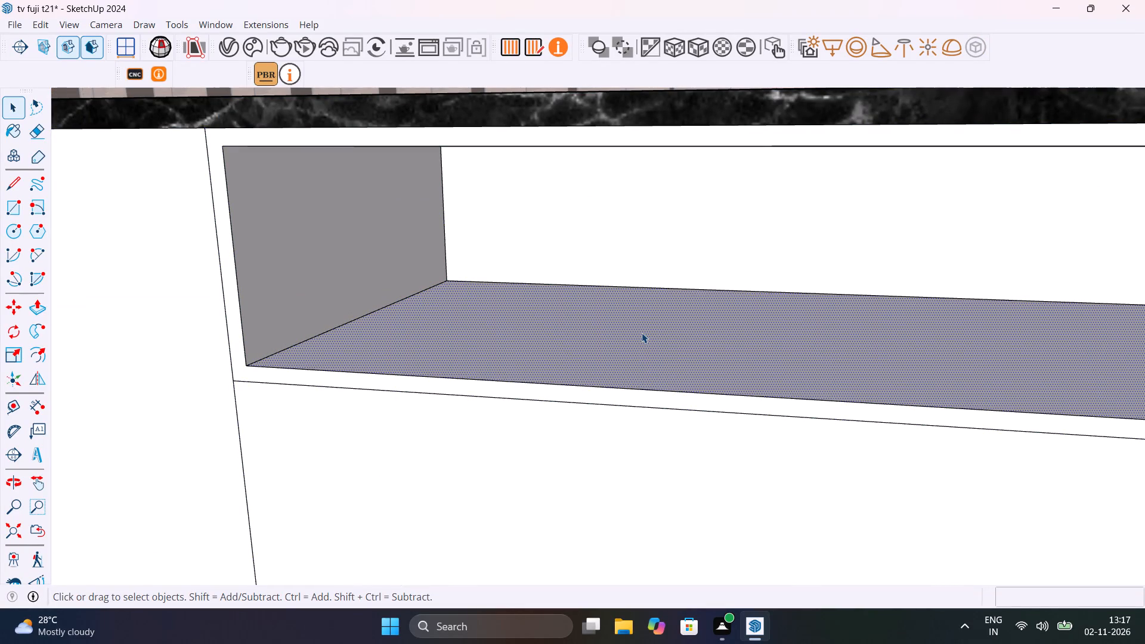
pyautogui.click(223, 54)
pyautogui.rightClick(181, 484)
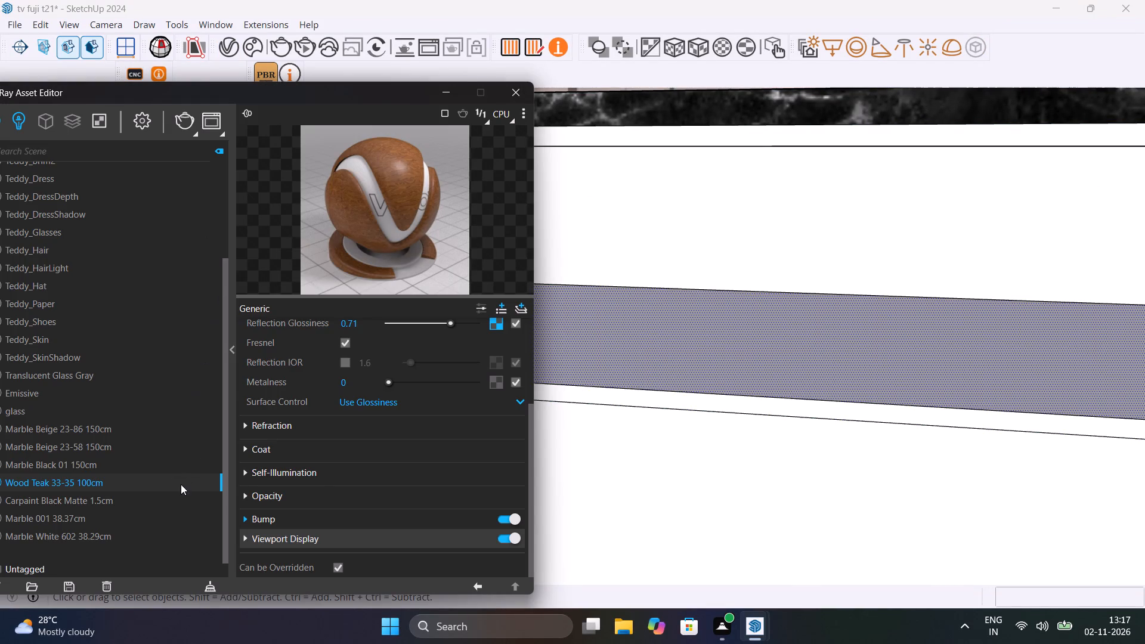
pyautogui.click(217, 318)
# Apply Wood Teak 33-35 100cm to the back face and the left inner side of the console's open niche.
pyautogui.click(719, 233)
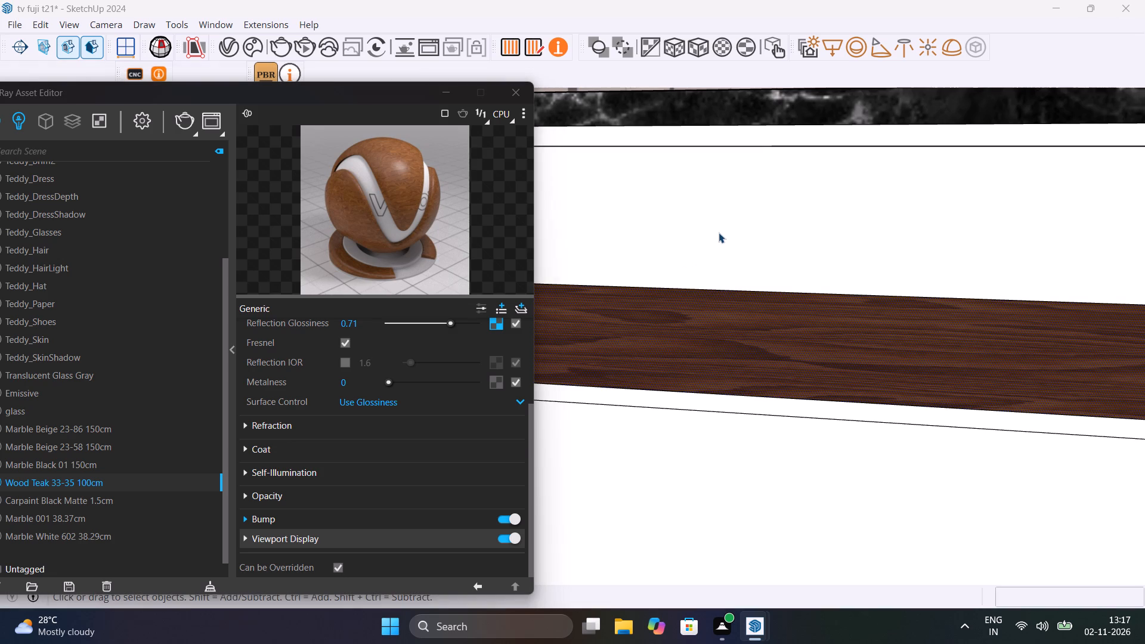
pyautogui.rightClick(116, 482)
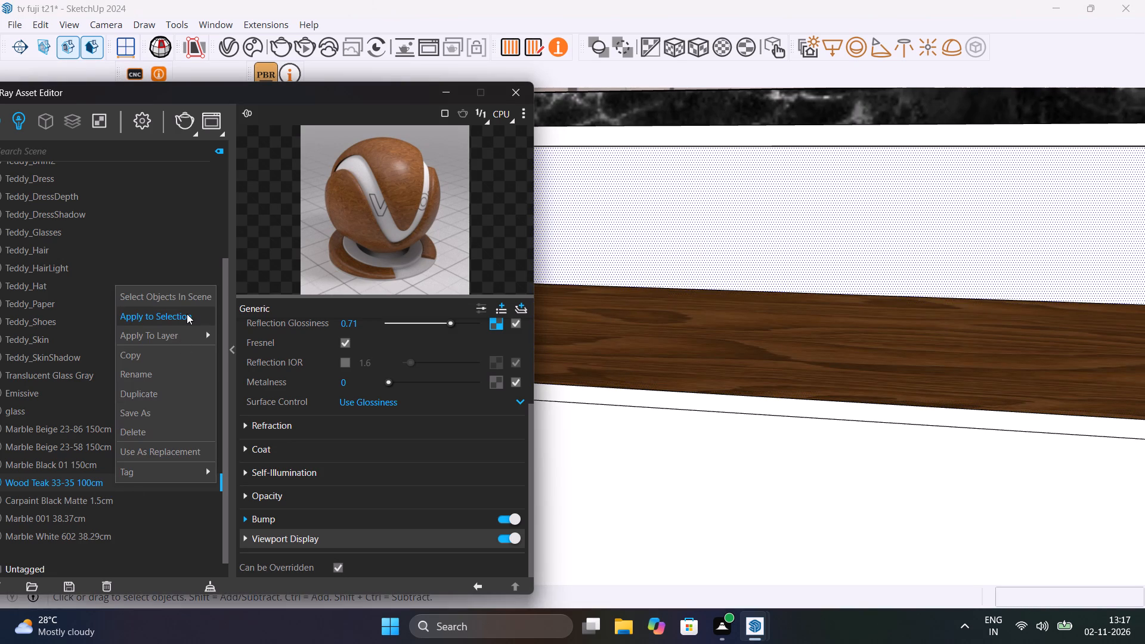
pyautogui.click(187, 313)
pyautogui.scroll(-9, 833, 257)
pyautogui.keyDown('shift'); pyautogui.moveTo(831, 268); pyautogui.dragTo(865, 273, button='middle'); pyautogui.keyUp('shift')
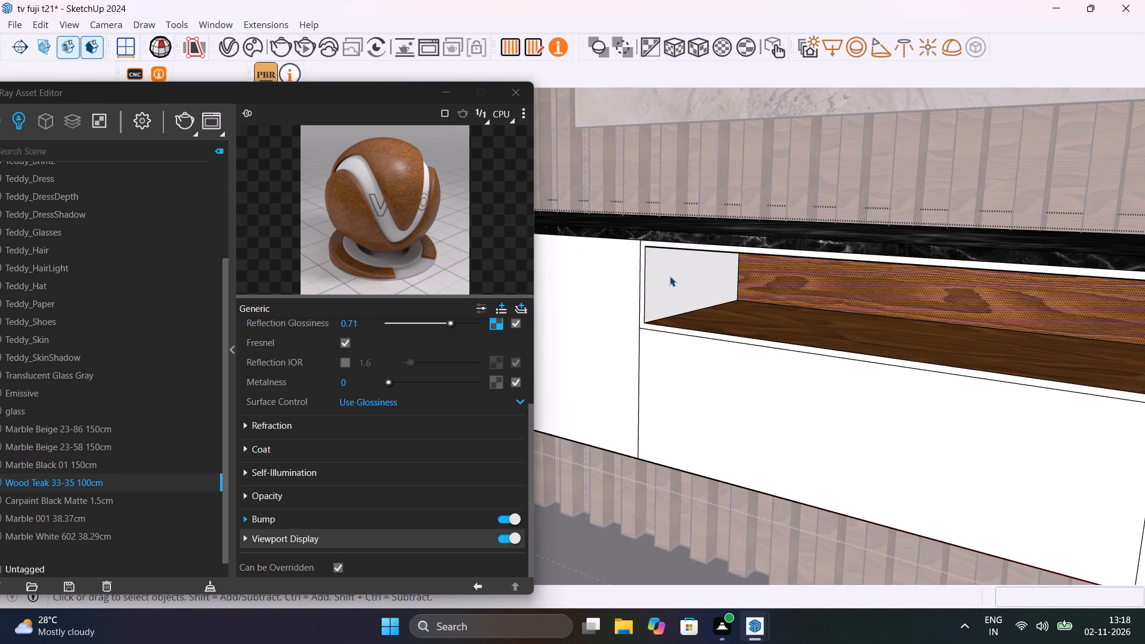
pyautogui.click(670, 276)
pyautogui.rightClick(125, 481)
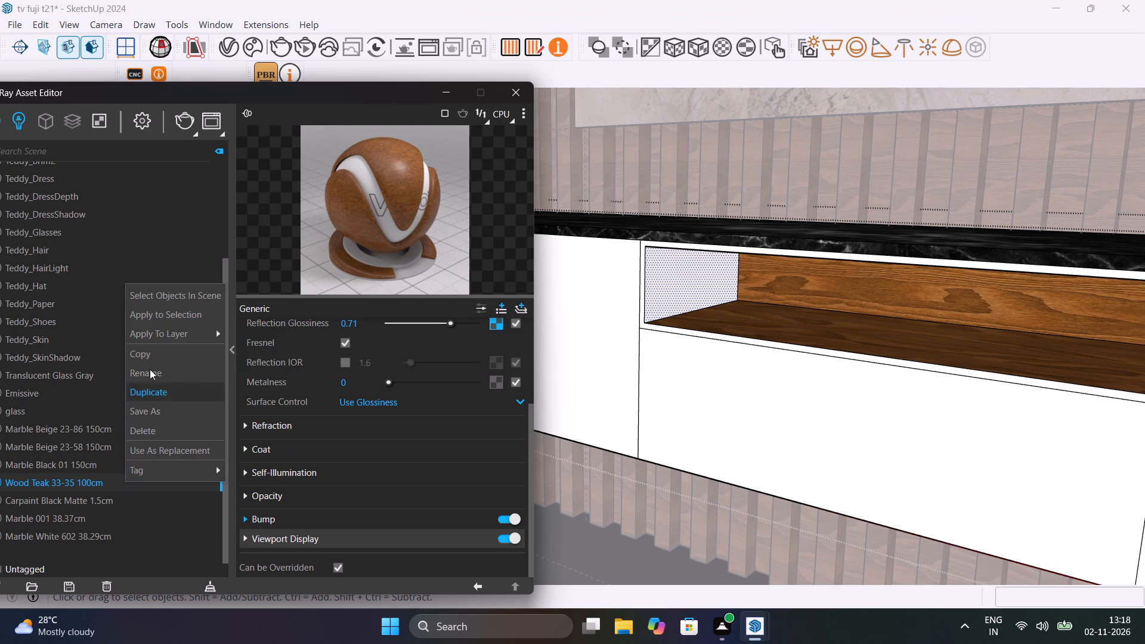
pyautogui.click(181, 312)
# Apply Wood Teak 33-35 100cm to the ceiling face and the right inner side of the console's open niche.
pyautogui.moveTo(671, 362); pyautogui.dragTo(440, 371, button='middle')
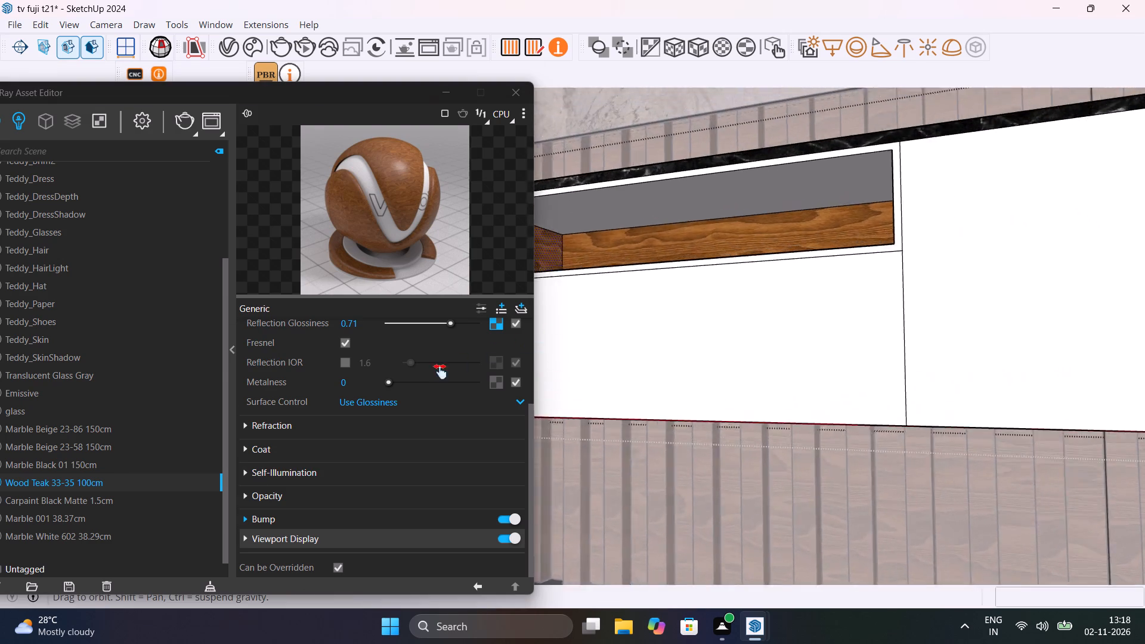
pyautogui.moveTo(440, 371); pyautogui.dragTo(586, 363, button='middle')
pyautogui.scroll(4, 833, 195)
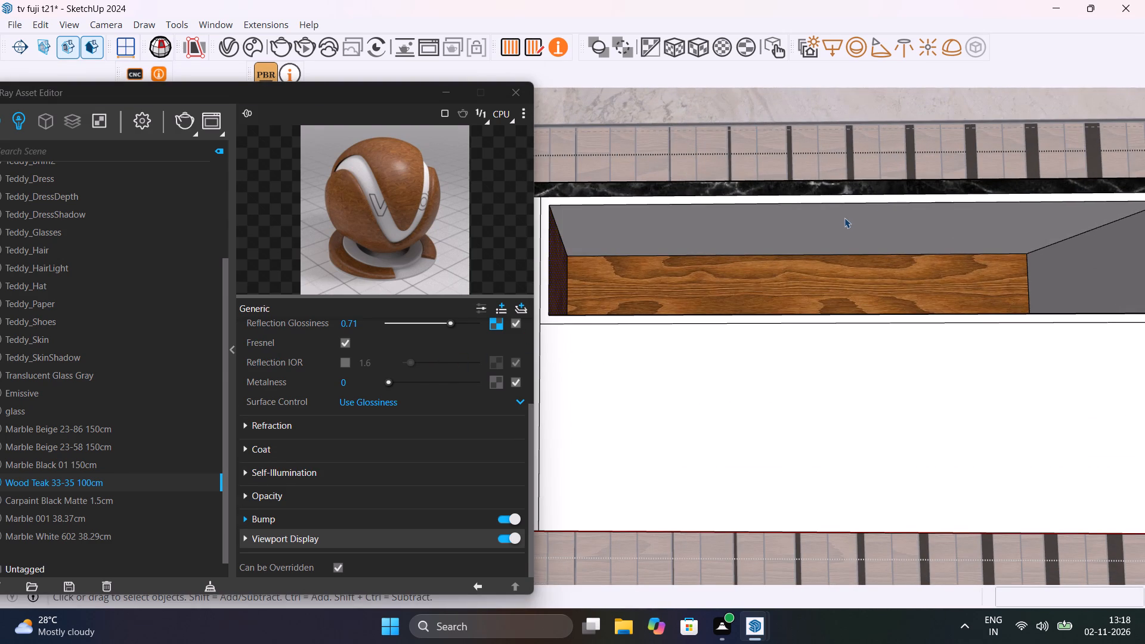
pyautogui.click(844, 218)
pyautogui.rightClick(122, 476)
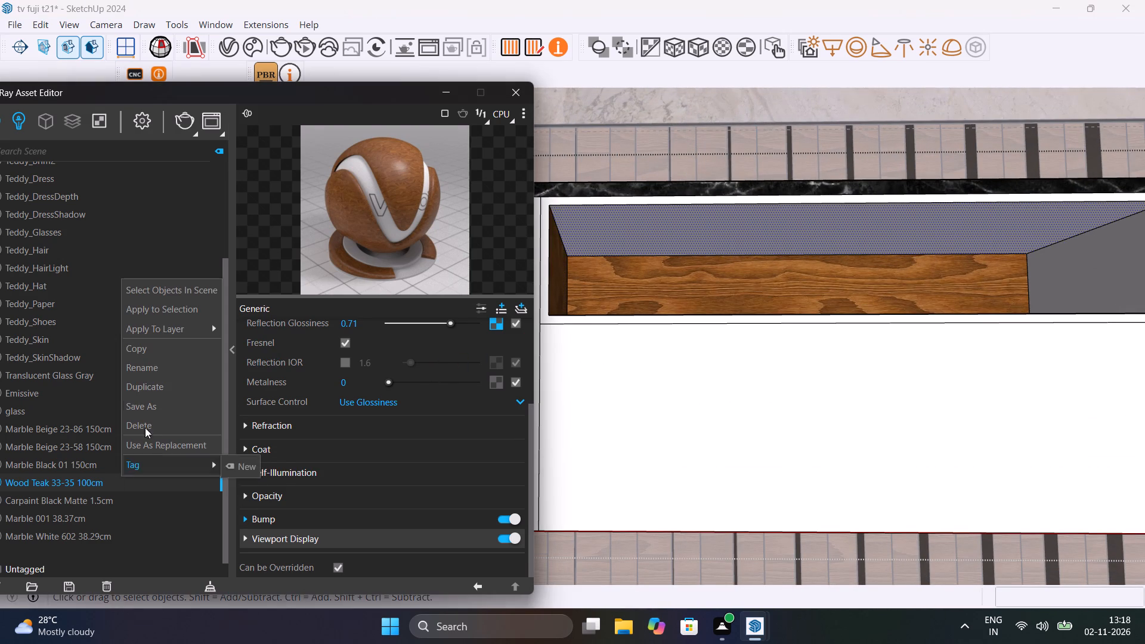
pyautogui.click(191, 306)
pyautogui.keyDown('shift'); pyautogui.moveTo(635, 317); pyautogui.dragTo(514, 422, button='middle'); pyautogui.keyUp('shift')
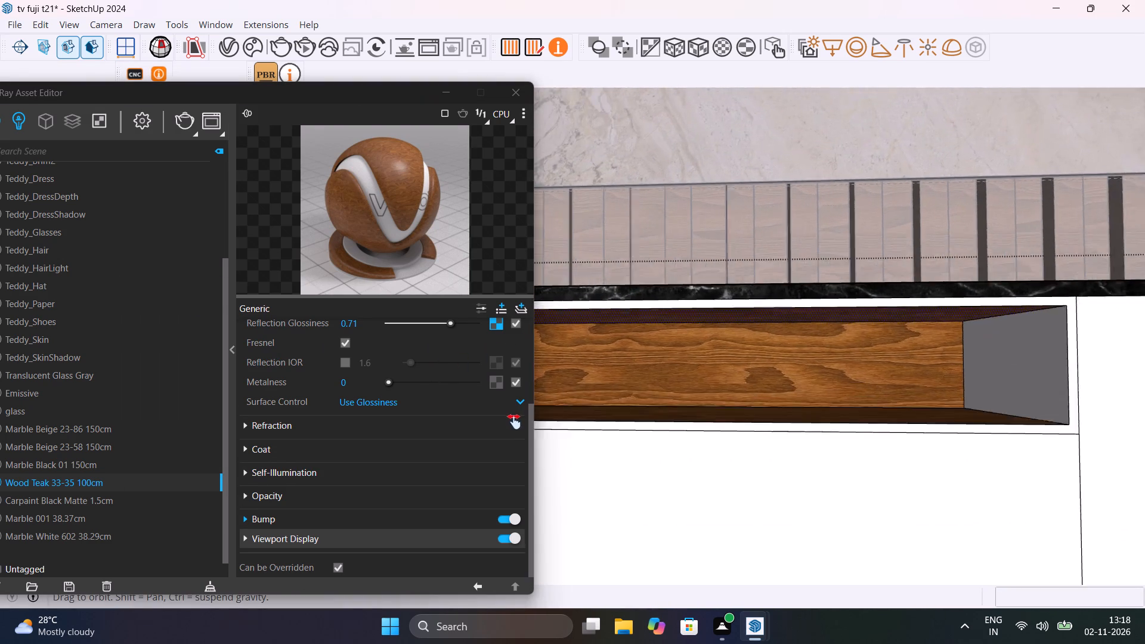
pyautogui.keyDown('shift'); pyautogui.moveTo(514, 422); pyautogui.dragTo(669, 501, button='middle'); pyautogui.keyUp('shift')
pyautogui.scroll(8, 1096, 343)
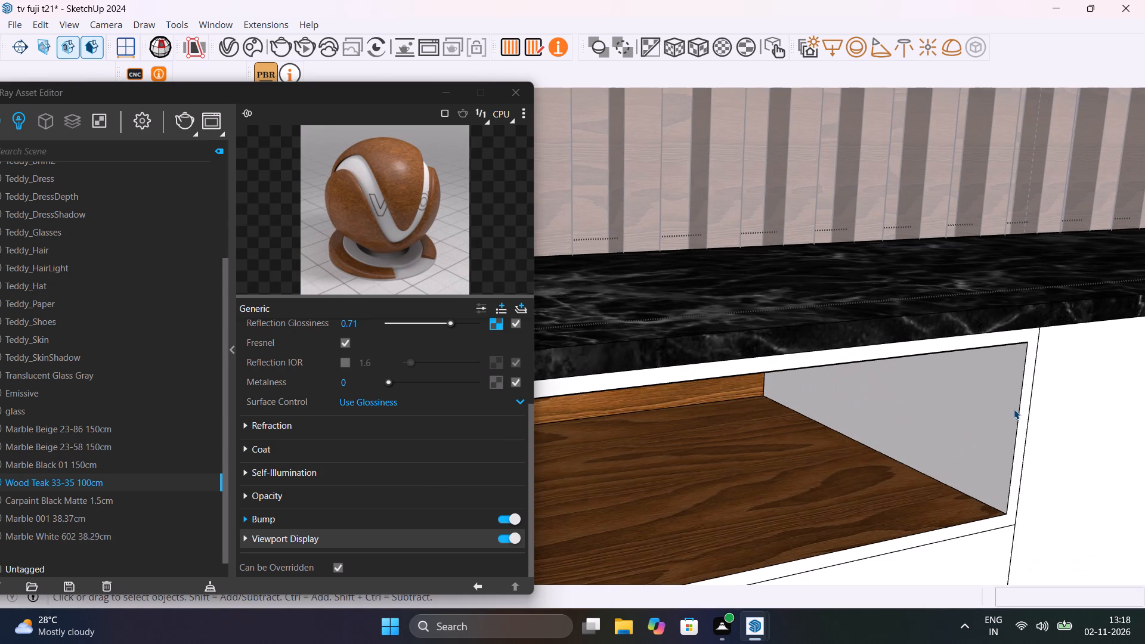
pyautogui.click(999, 392)
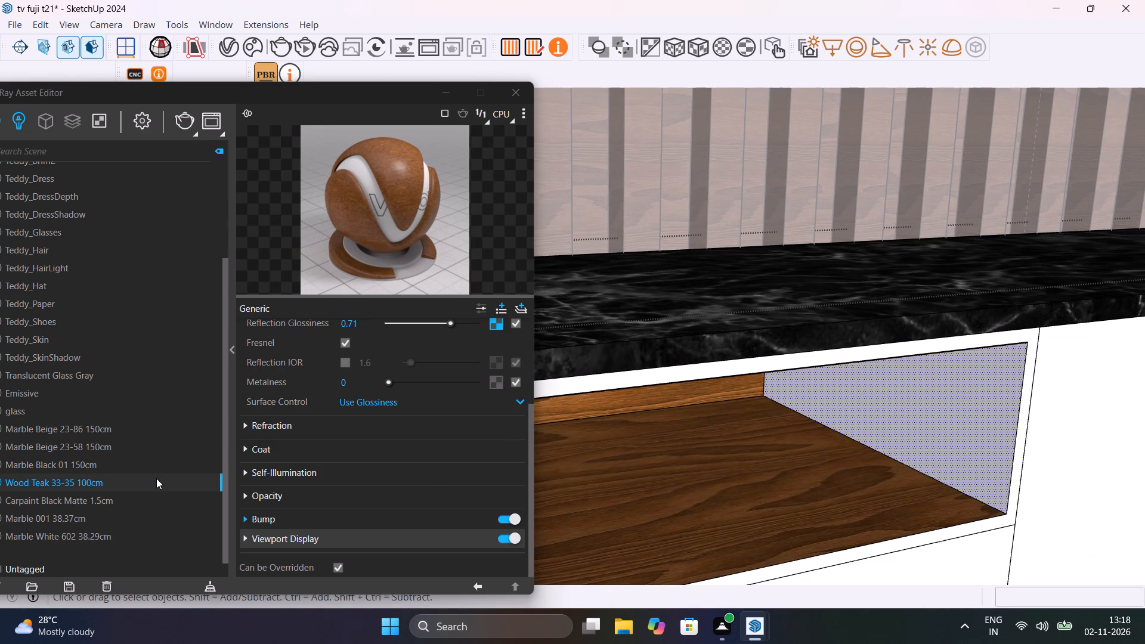
pyautogui.rightClick(156, 478)
pyautogui.click(203, 314)
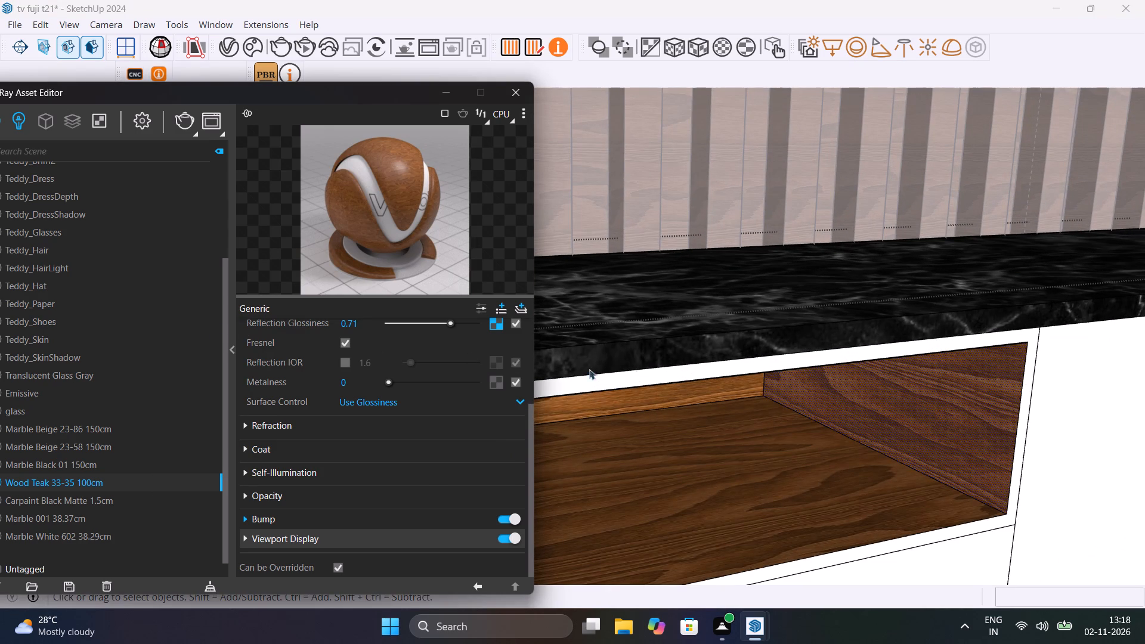
# Apply Wood Teak 33-35 100cm to the thin front frame around the console niche, and leave the console's group.
pyautogui.keyDown('shift'); pyautogui.moveTo(768, 399); pyautogui.dragTo(1033, 343, button='middle'); pyautogui.keyUp('shift')
pyautogui.scroll(-5, 877, 374)
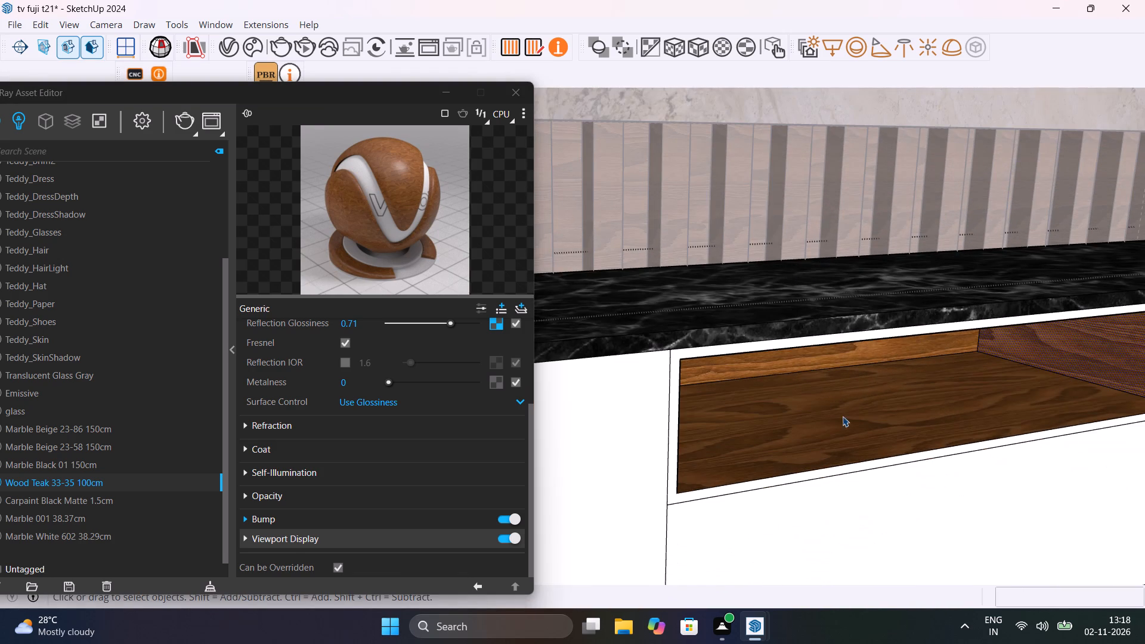
pyautogui.click(673, 417)
pyautogui.scroll(-8, 673, 417)
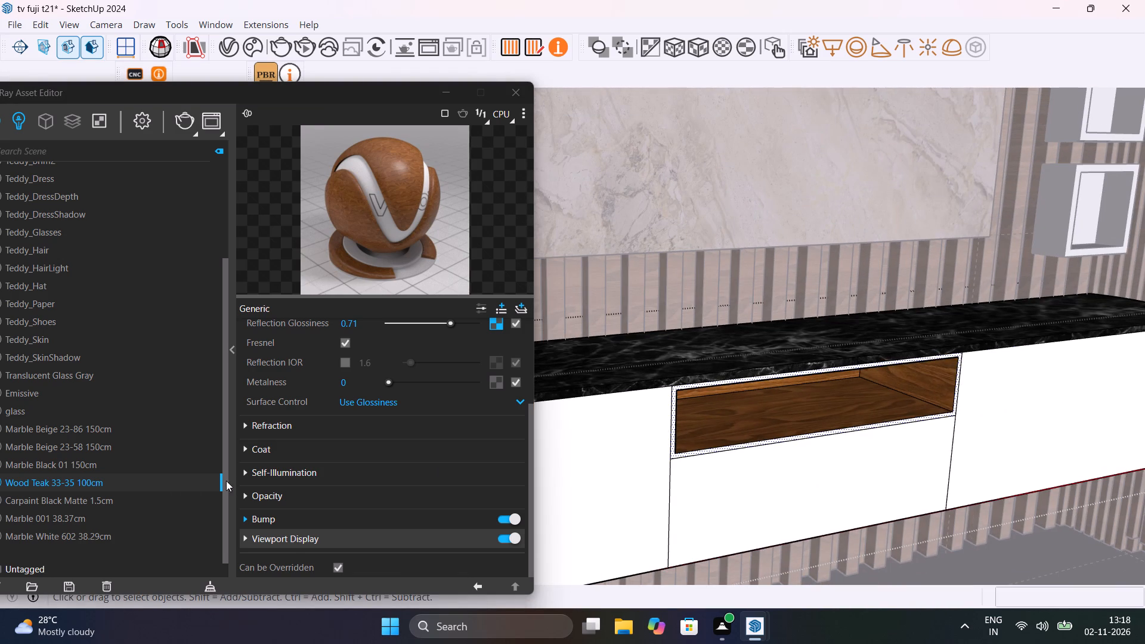
pyautogui.rightClick(157, 484)
pyautogui.click(192, 319)
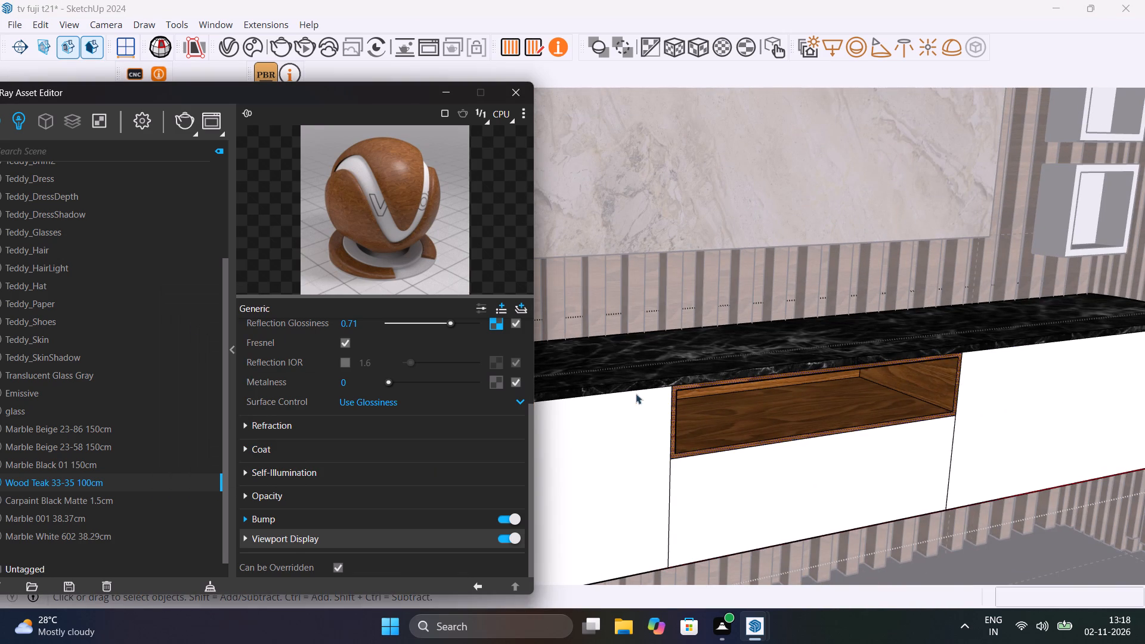
pyautogui.scroll(-20, 647, 395)
pyautogui.scroll(-5, 647, 395)
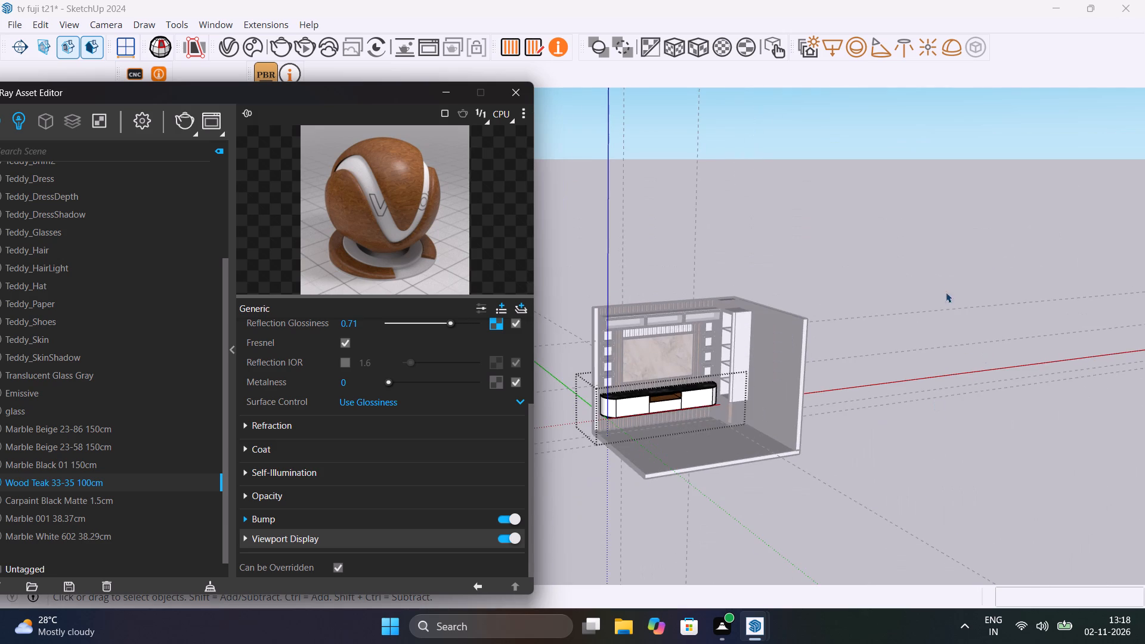
pyautogui.click(934, 274)
# Examine the TV console with its teak niche and the rest of the wall unit from several angles.
pyautogui.scroll(12, 659, 408)
pyautogui.keyDown('shift'); pyautogui.moveTo(661, 413); pyautogui.dragTo(752, 425, button='middle'); pyautogui.keyUp('shift')
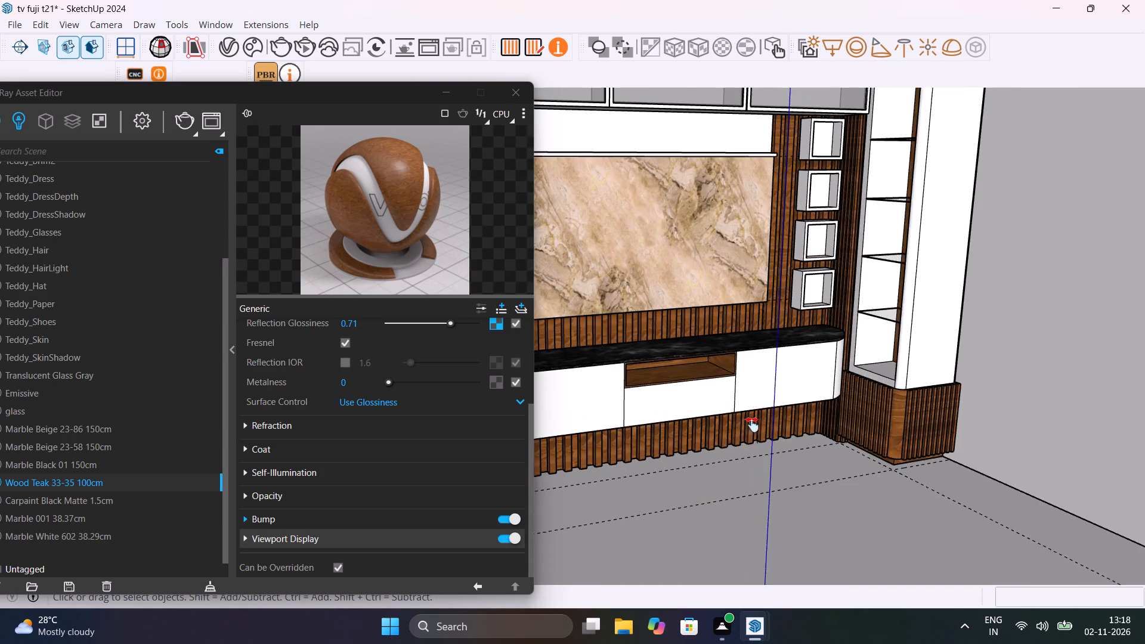
pyautogui.keyDown('shift'); pyautogui.moveTo(752, 425); pyautogui.dragTo(745, 421, button='middle'); pyautogui.keyUp('shift')
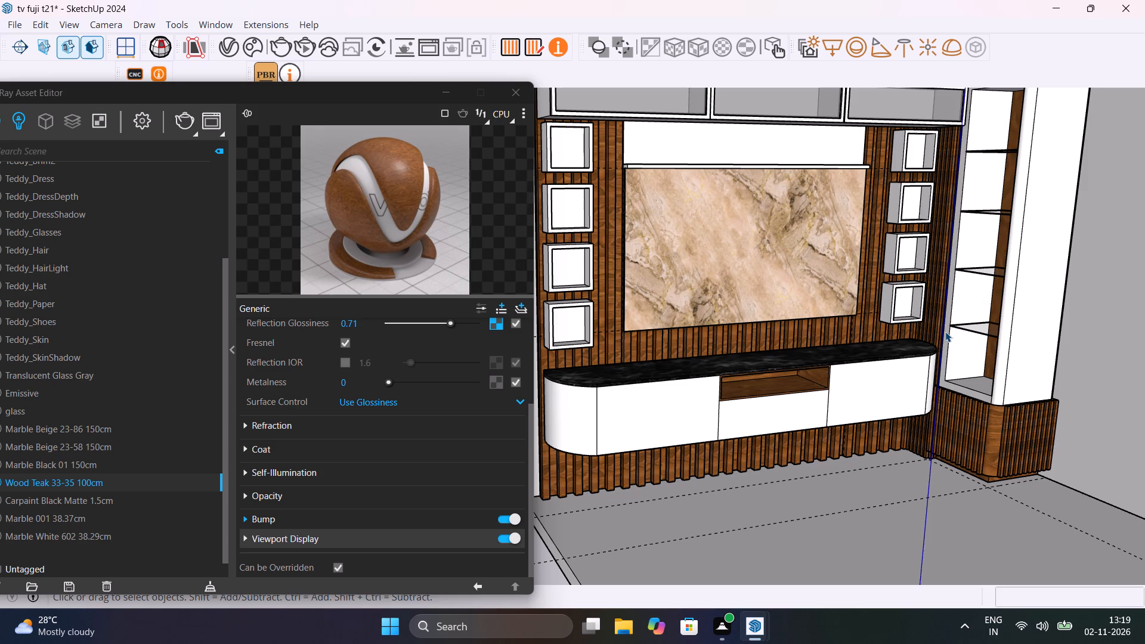
pyautogui.scroll(-5, 732, 474)
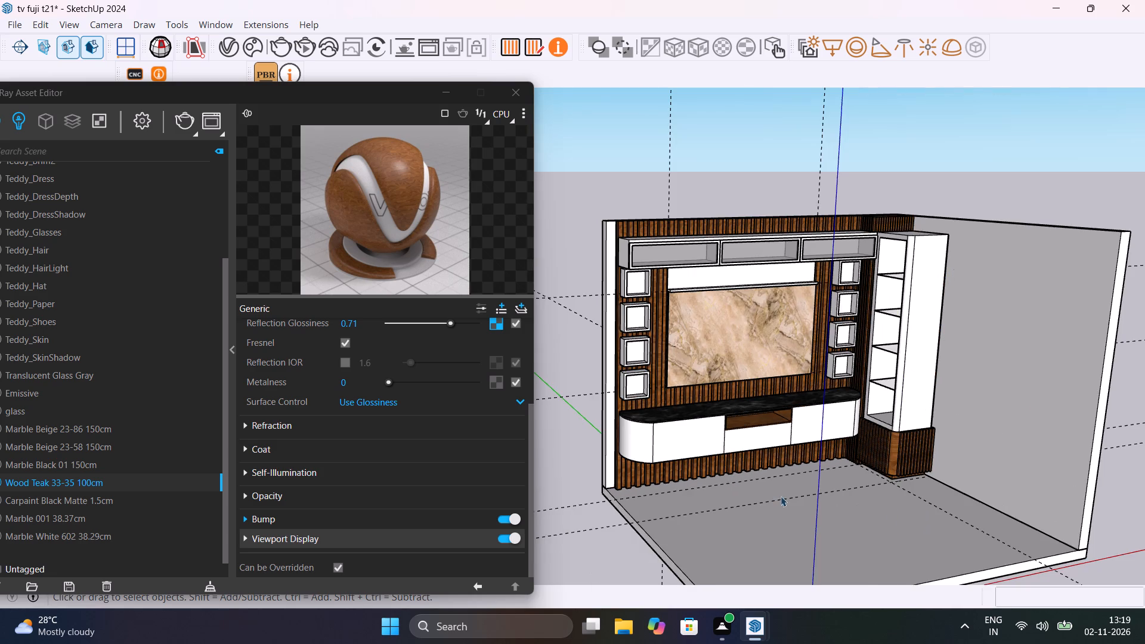
pyautogui.moveTo(781, 496); pyautogui.dragTo(823, 529, button='middle')
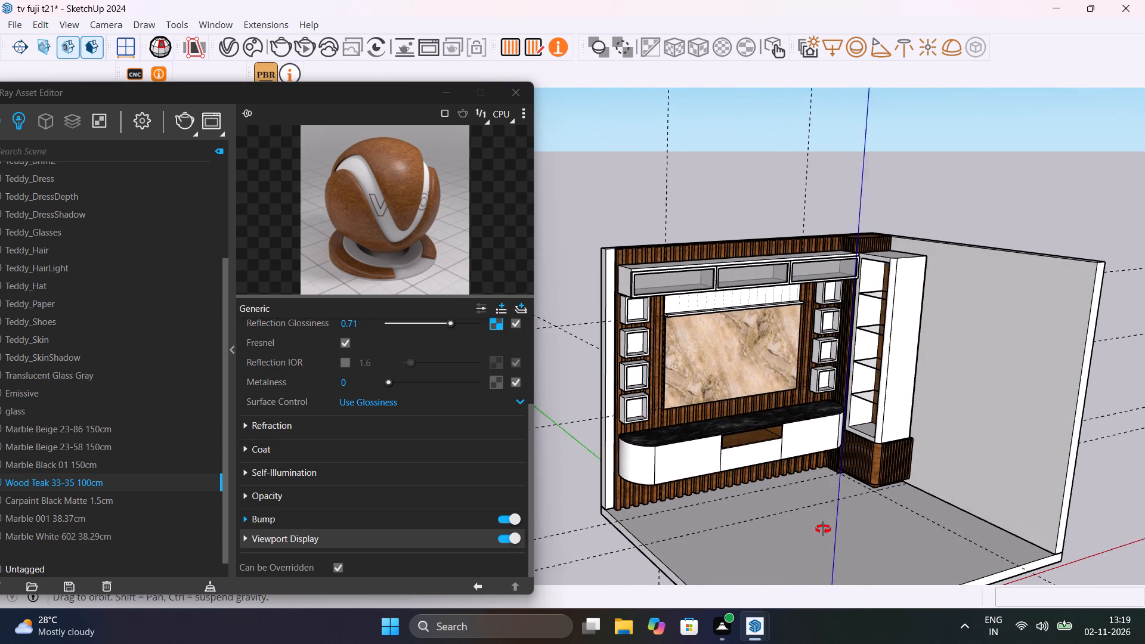
pyautogui.moveTo(823, 529); pyautogui.dragTo(841, 528, button='middle')
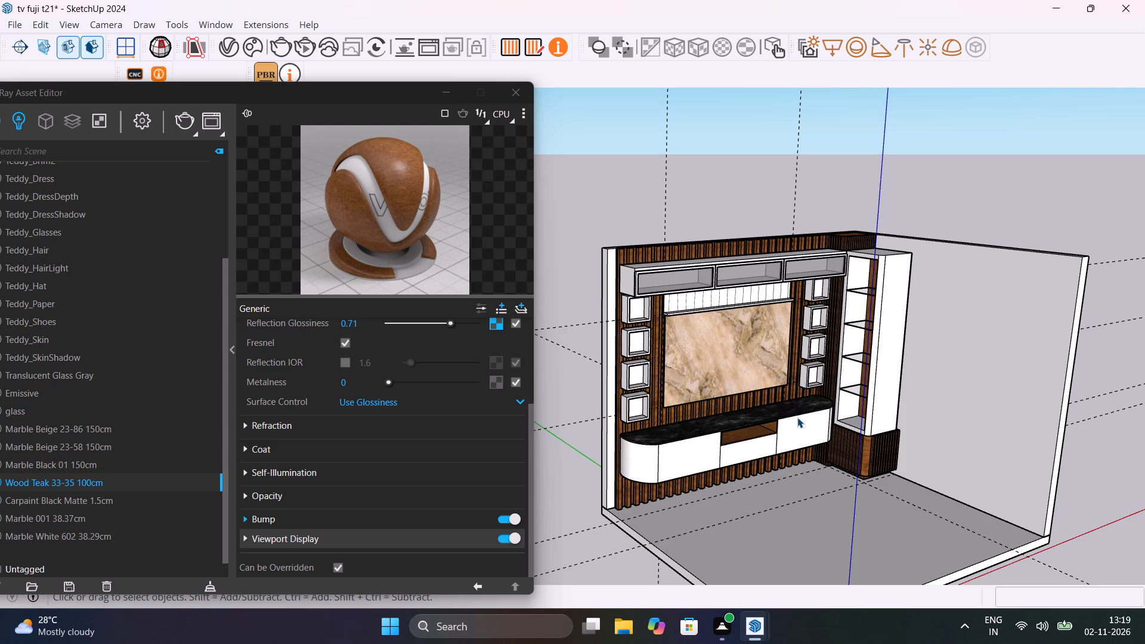
pyautogui.moveTo(812, 394); pyautogui.dragTo(788, 444, button='middle')
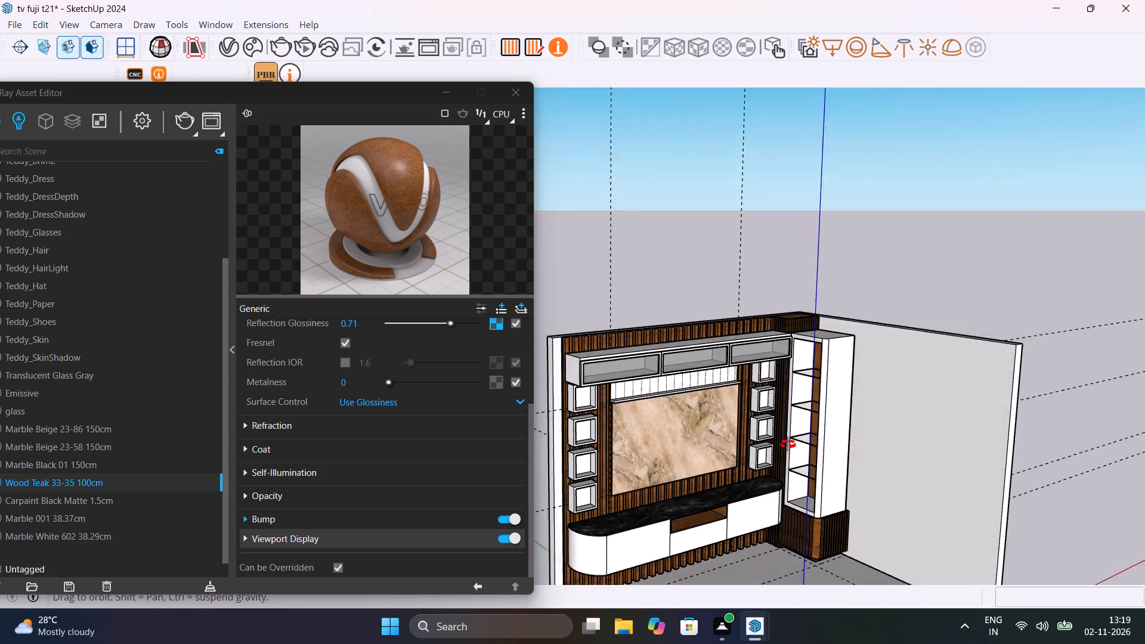
pyautogui.moveTo(788, 444); pyautogui.dragTo(838, 429, button='middle')
# Close the V-Ray Asset Editor and place a small Sphere Light on the top back edge inside the tall glass-shelf cabinet, near its middle.
pyautogui.scroll(9, 807, 346)
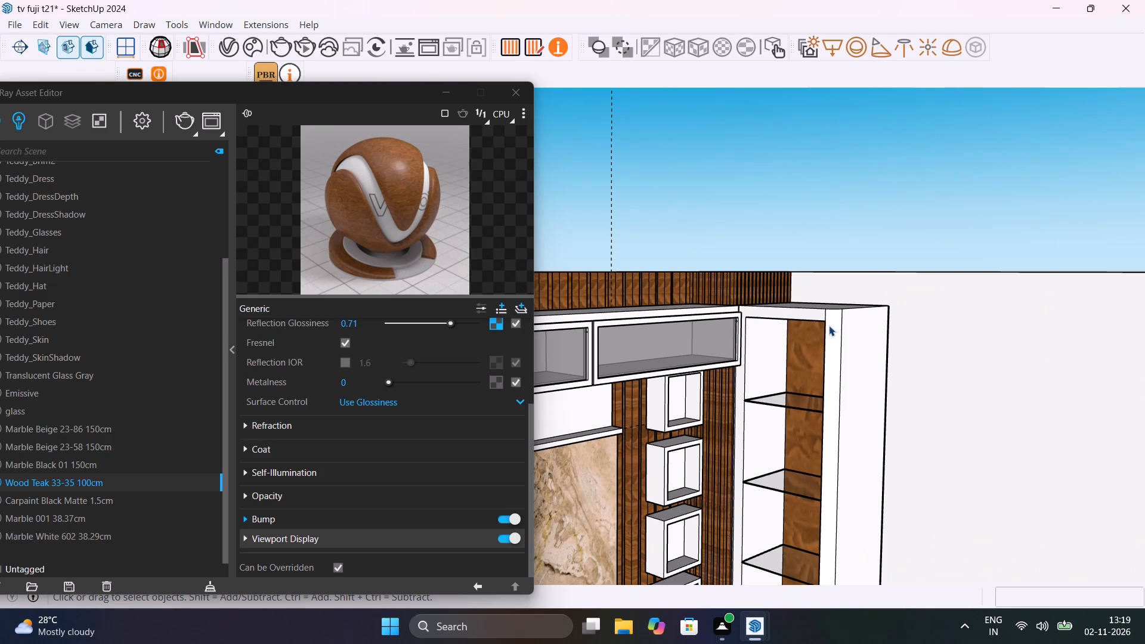
pyautogui.scroll(7, 799, 321)
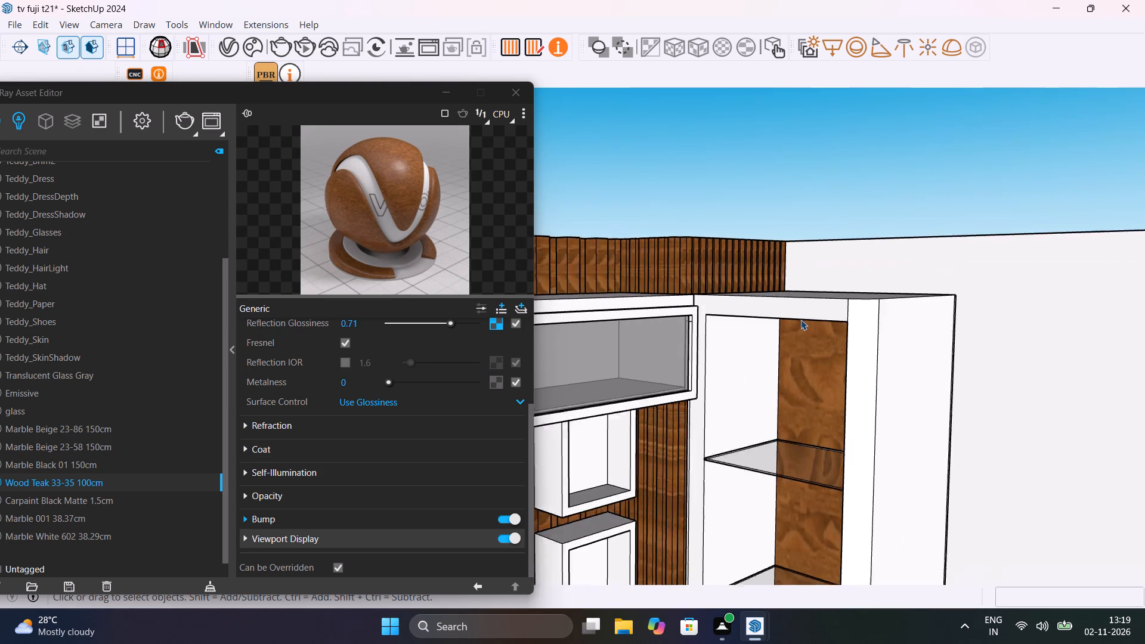
pyautogui.scroll(8, 801, 320)
pyautogui.moveTo(842, 337); pyautogui.dragTo(898, 299, button='middle')
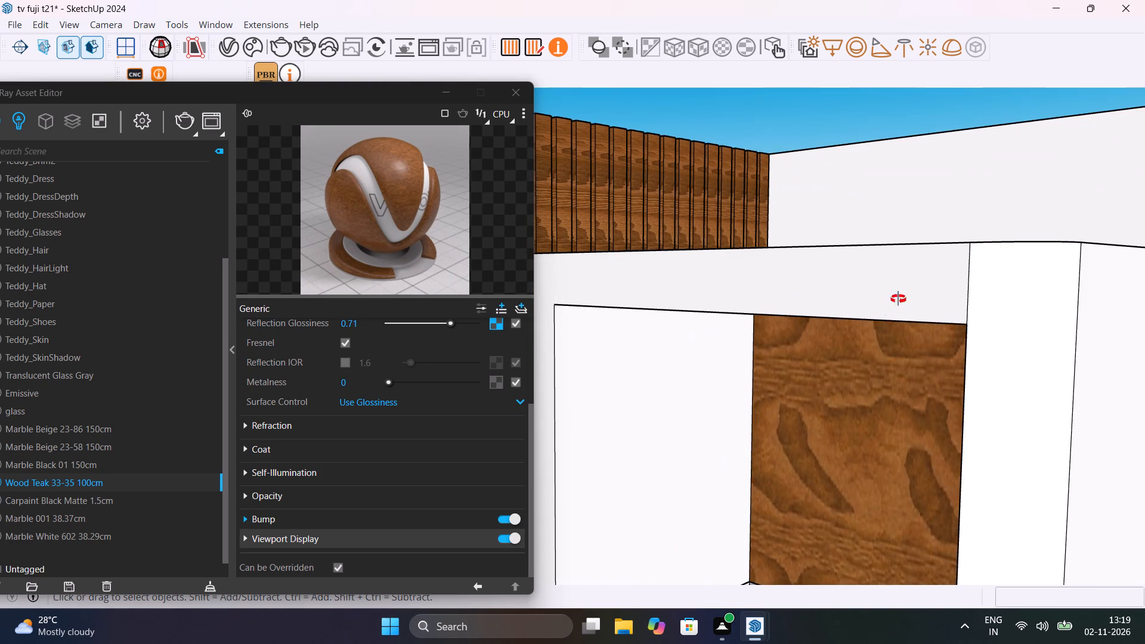
pyautogui.moveTo(898, 299); pyautogui.dragTo(875, 372, button='middle')
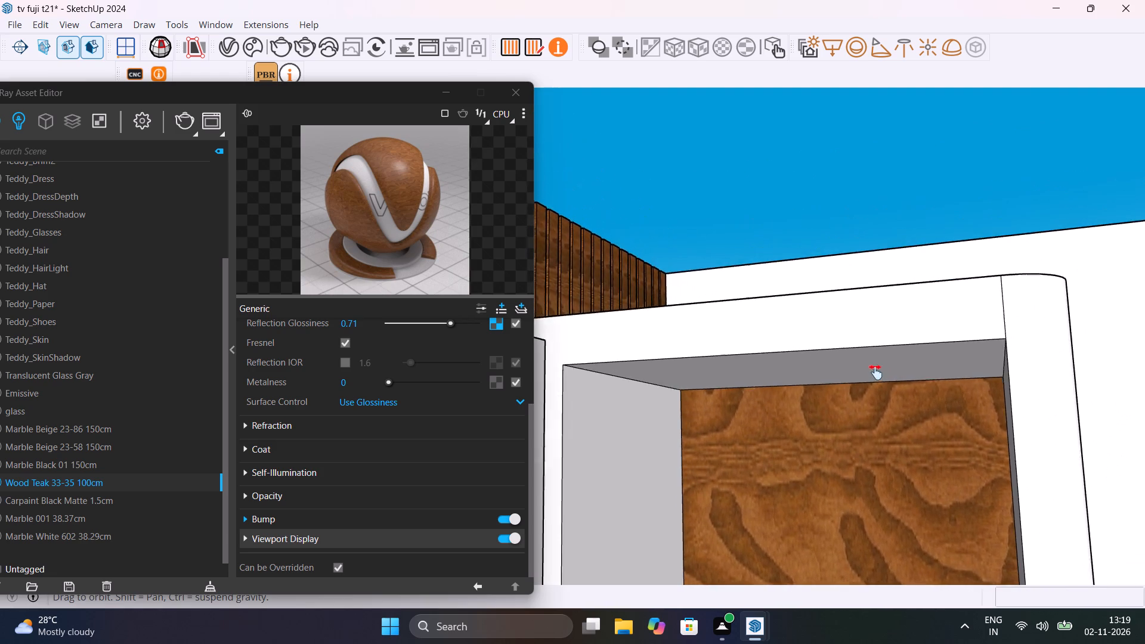
pyautogui.moveTo(875, 372); pyautogui.dragTo(916, 341, button='middle')
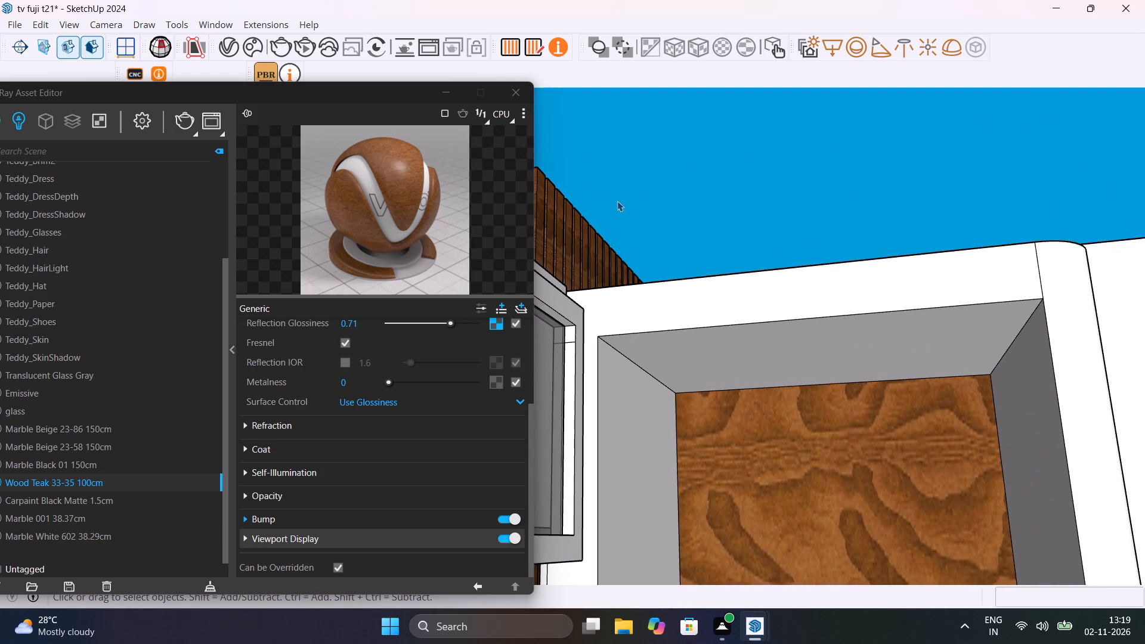
pyautogui.click(514, 97)
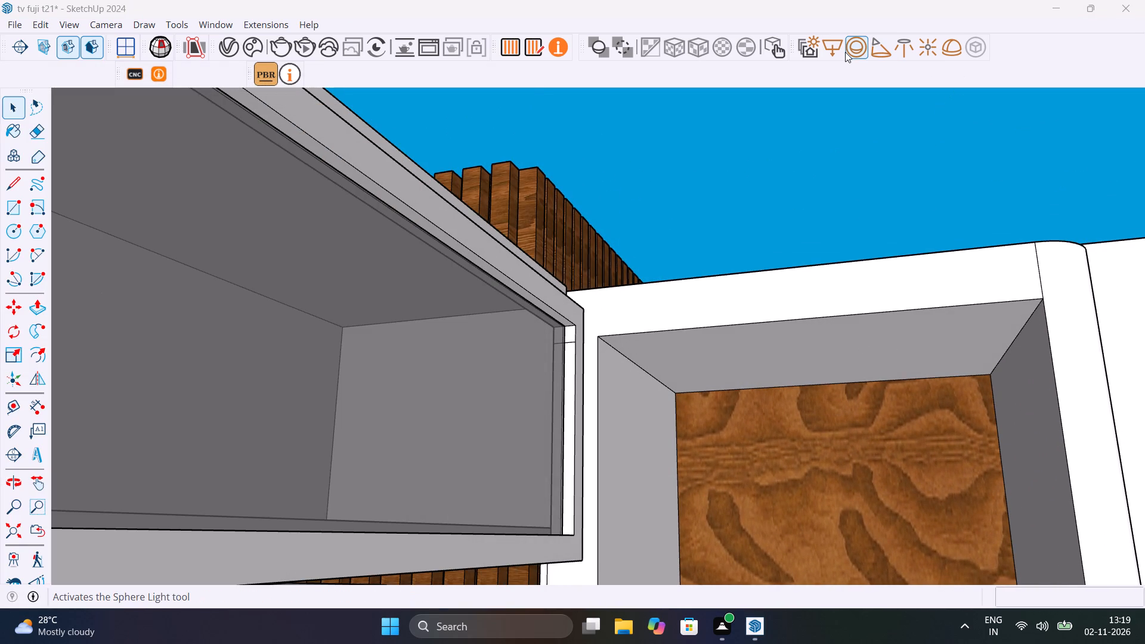
pyautogui.click(853, 51)
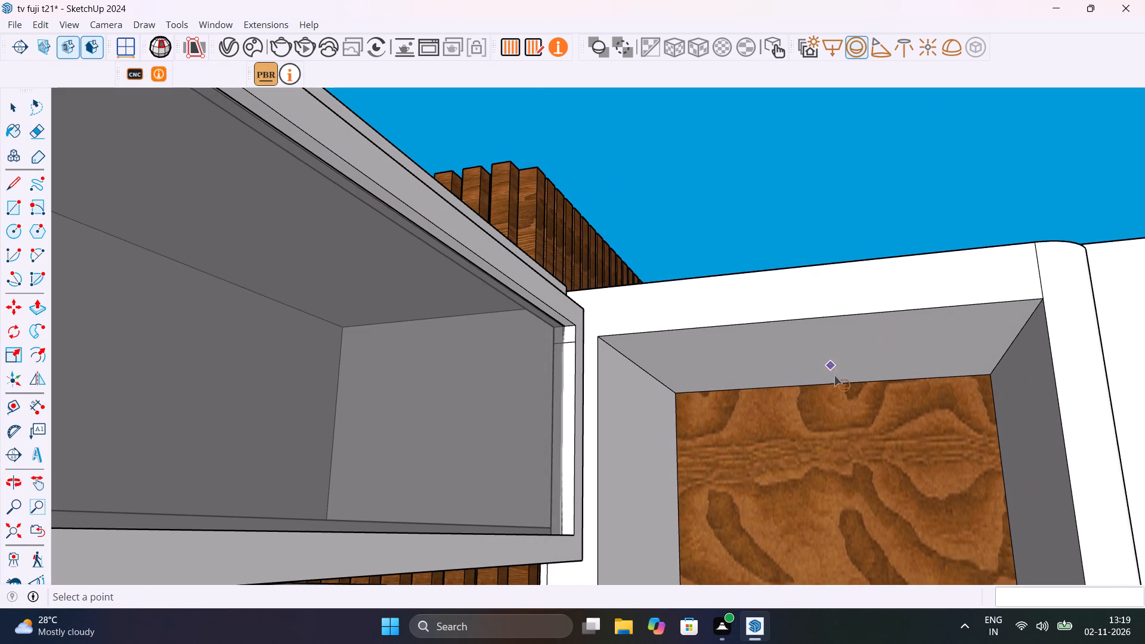
pyautogui.scroll(14, 835, 386)
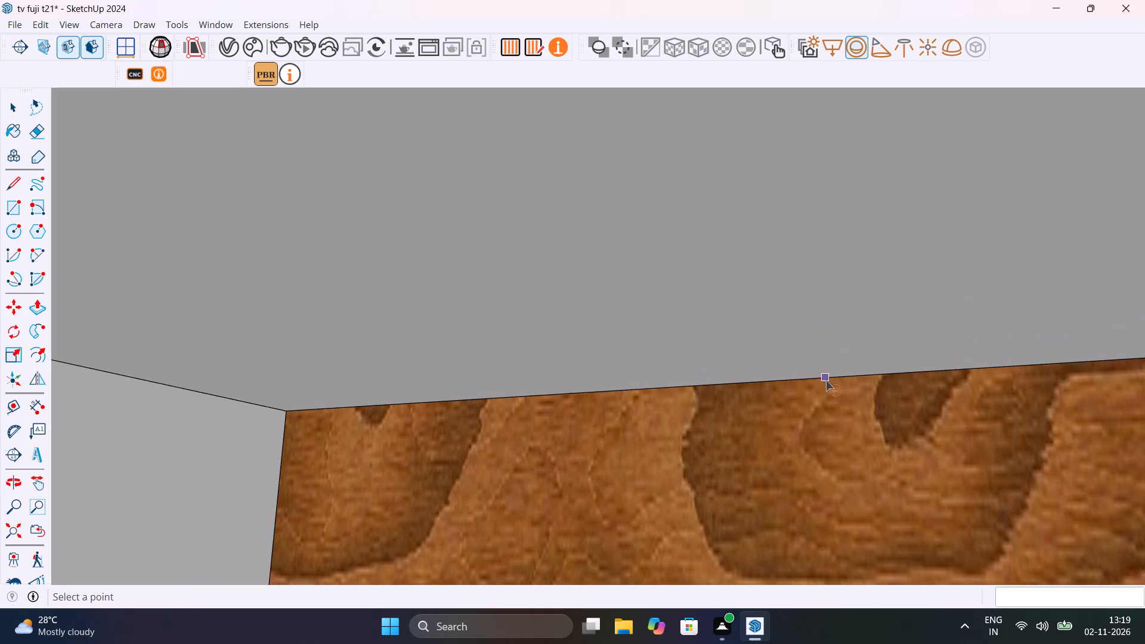
pyautogui.click(824, 379)
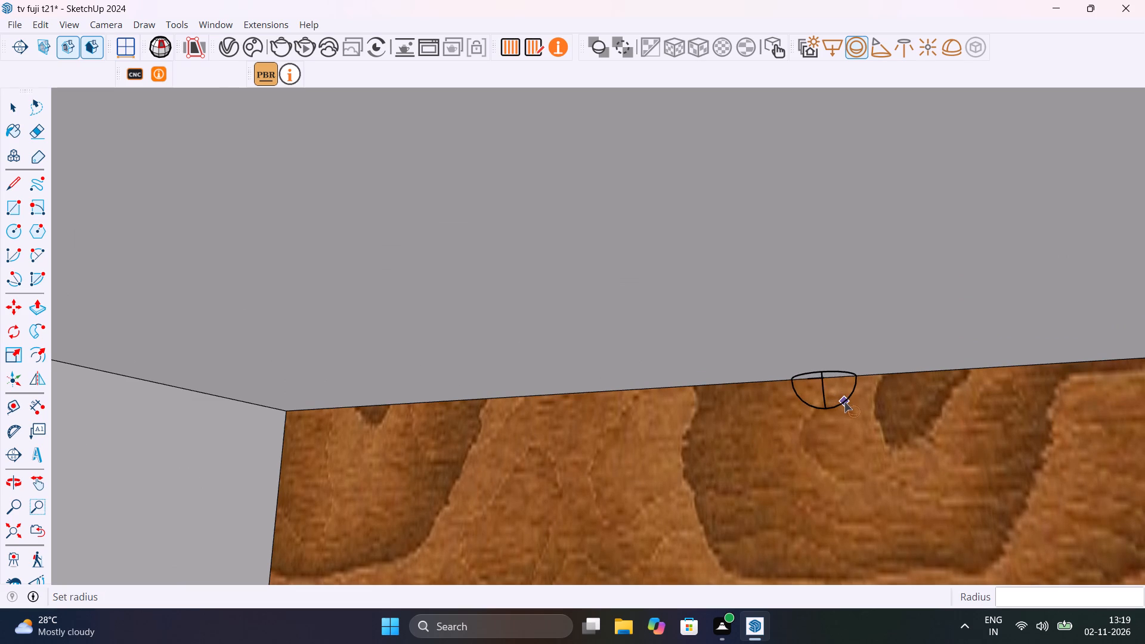
pyautogui.click(844, 402)
# Copy the cabinet's sphere light straight down 1' 5 5/16" to the back edge of the first glass shelf.
pyautogui.scroll(-12, 839, 391)
pyautogui.moveTo(866, 431); pyautogui.dragTo(899, 395, button='middle')
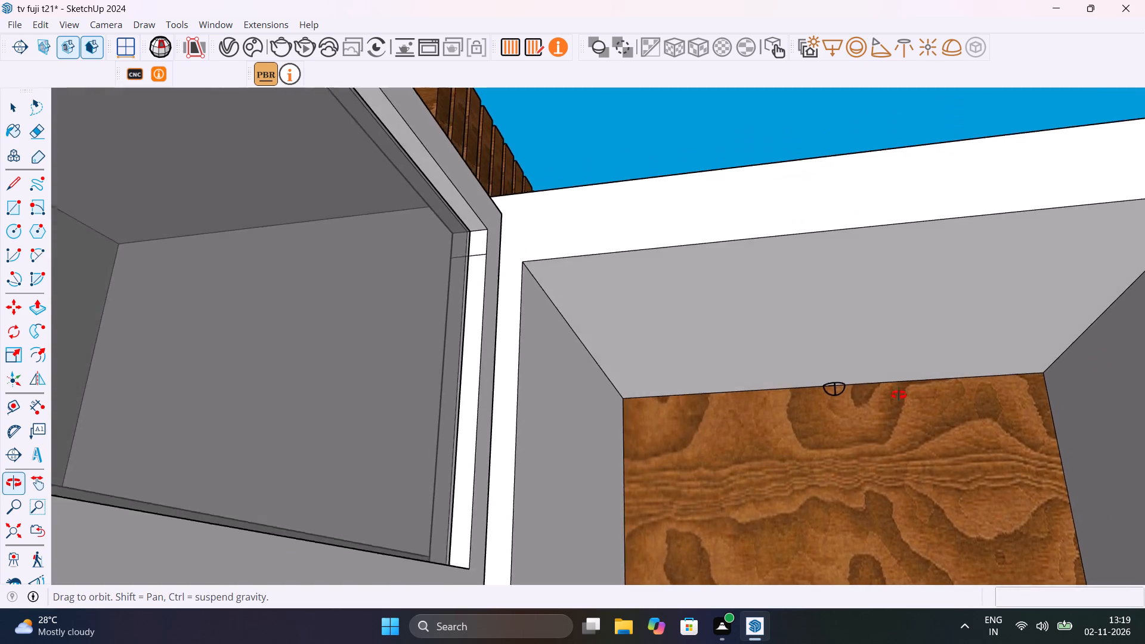
pyautogui.moveTo(899, 395); pyautogui.dragTo(884, 361, button='middle')
pyautogui.scroll(-11, 875, 374)
pyautogui.moveTo(860, 449); pyautogui.dragTo(855, 457, button='middle')
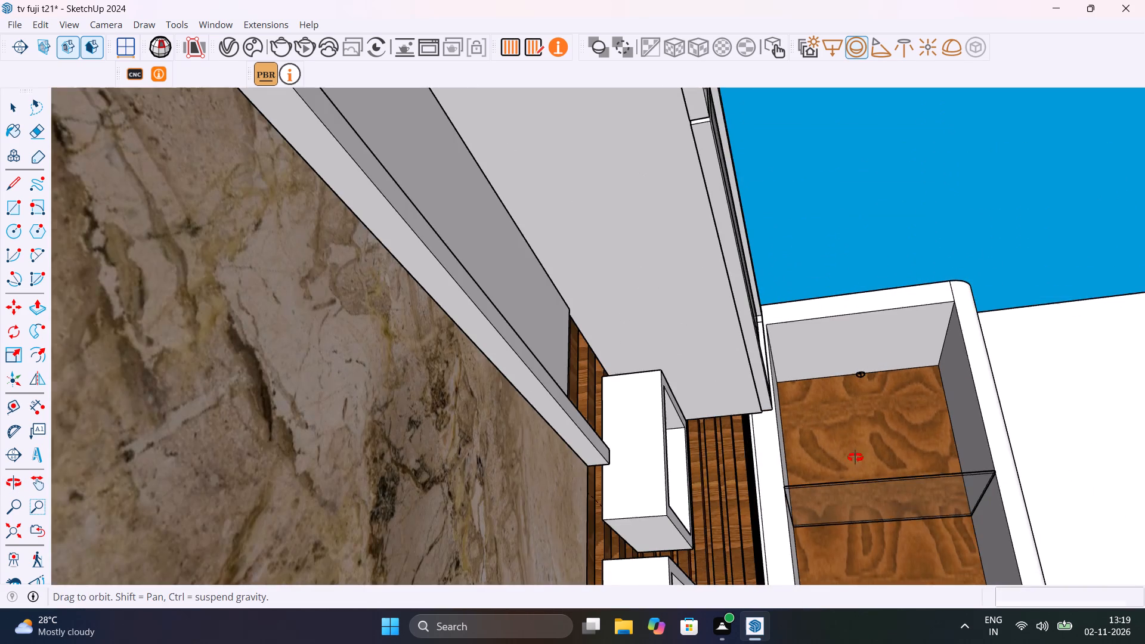
pyautogui.moveTo(855, 457); pyautogui.dragTo(749, 484, button='middle')
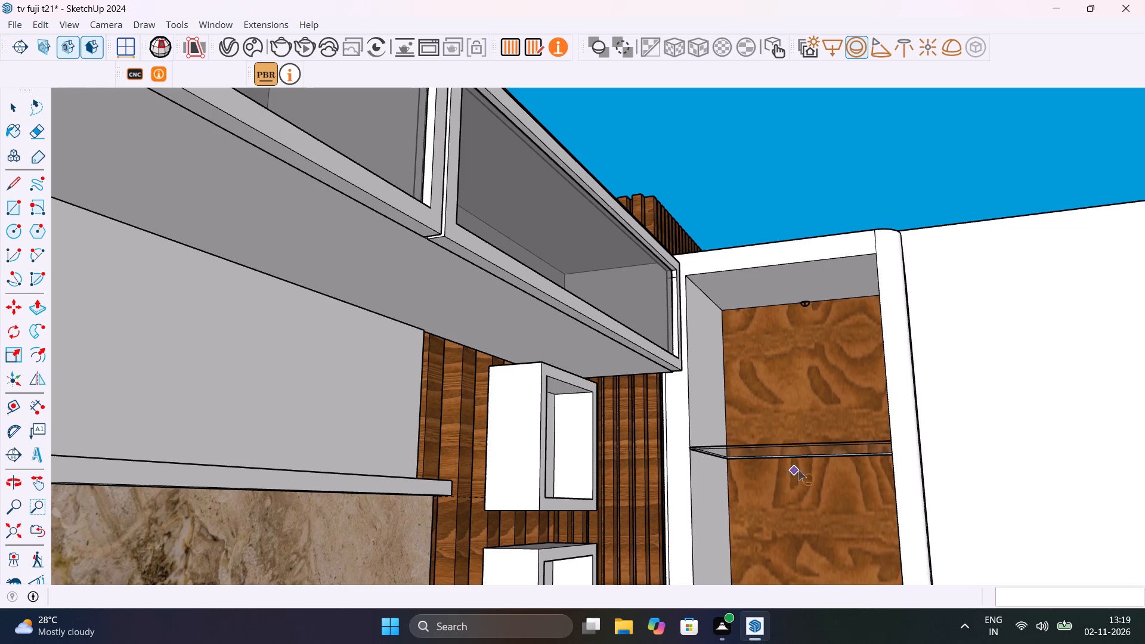
pyautogui.scroll(10, 807, 343)
pyautogui.press('space')
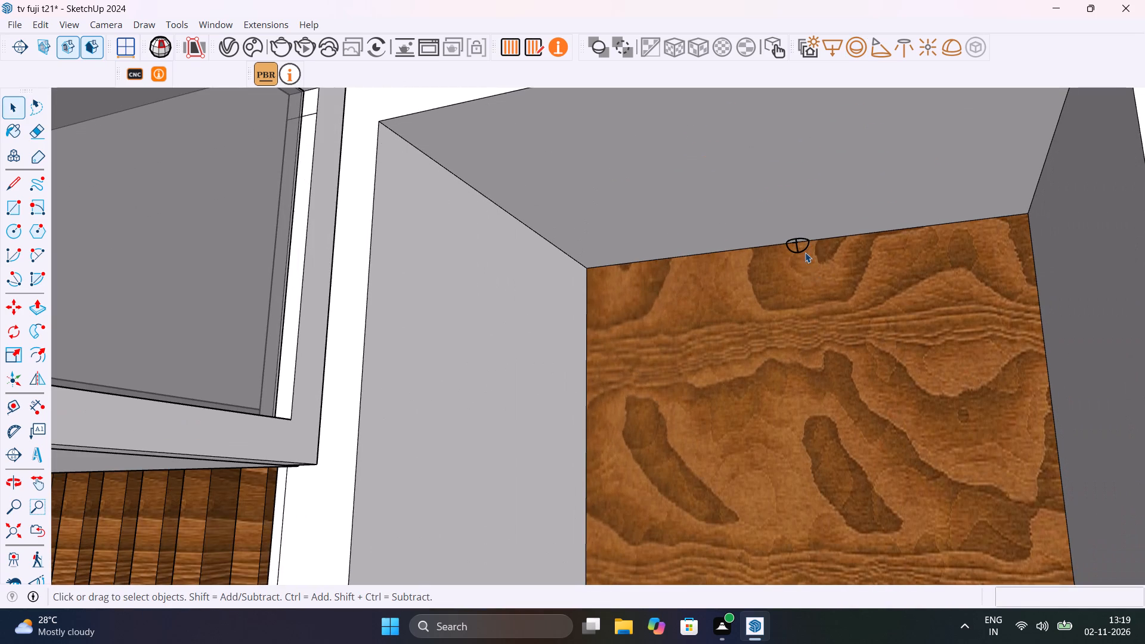
pyautogui.click(797, 247)
pyautogui.press('m')
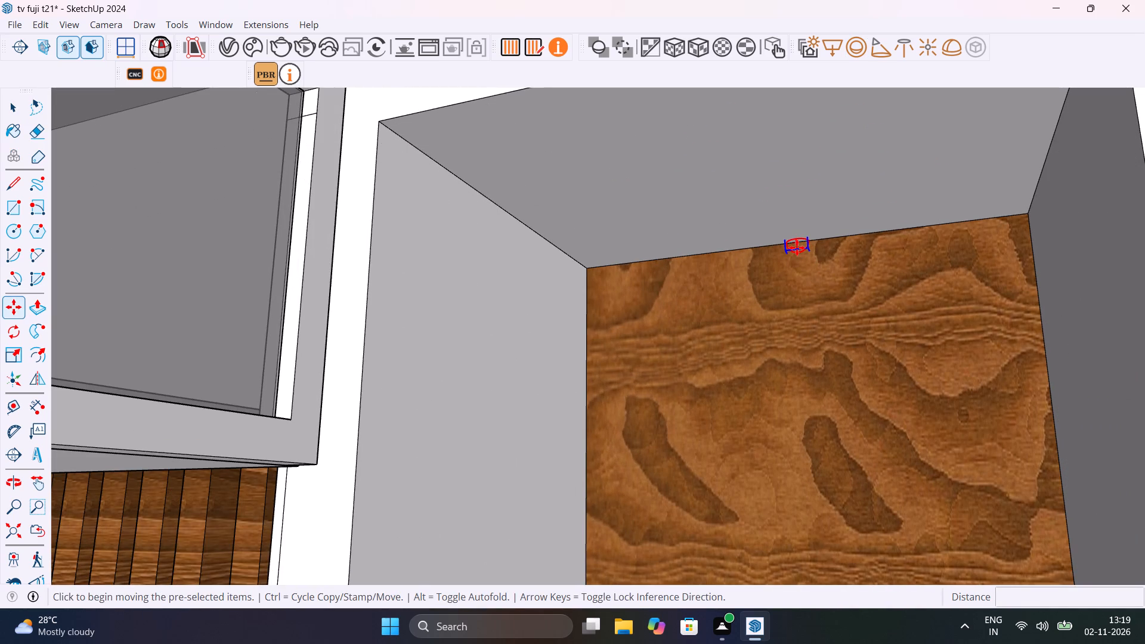
pyautogui.scroll(13, 796, 241)
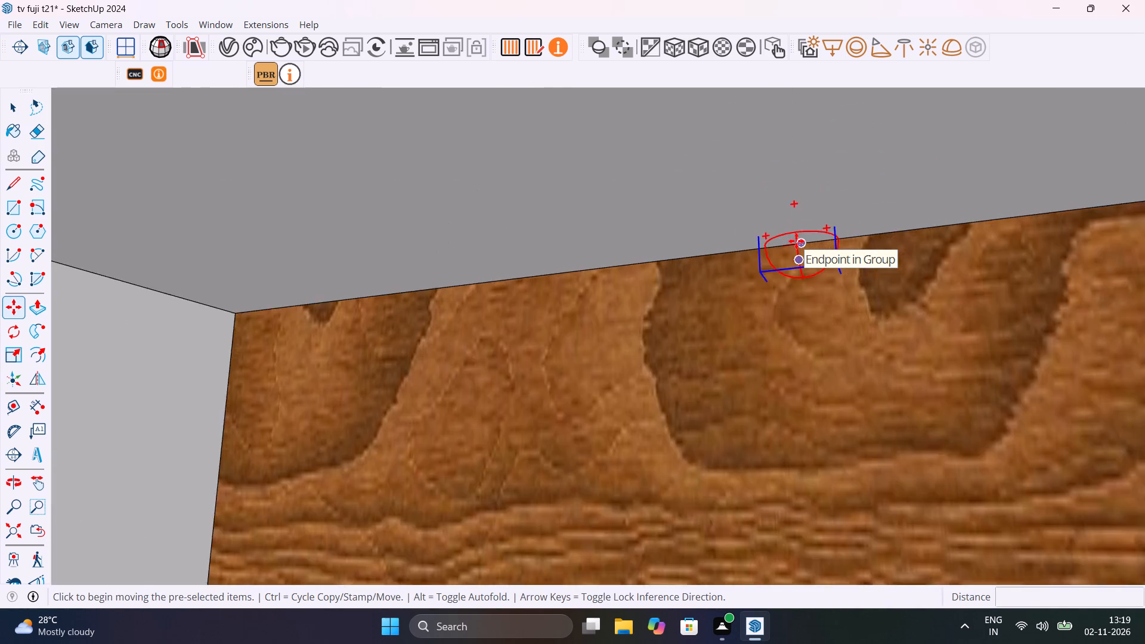
pyautogui.scroll(11, 796, 241)
pyautogui.click(810, 249)
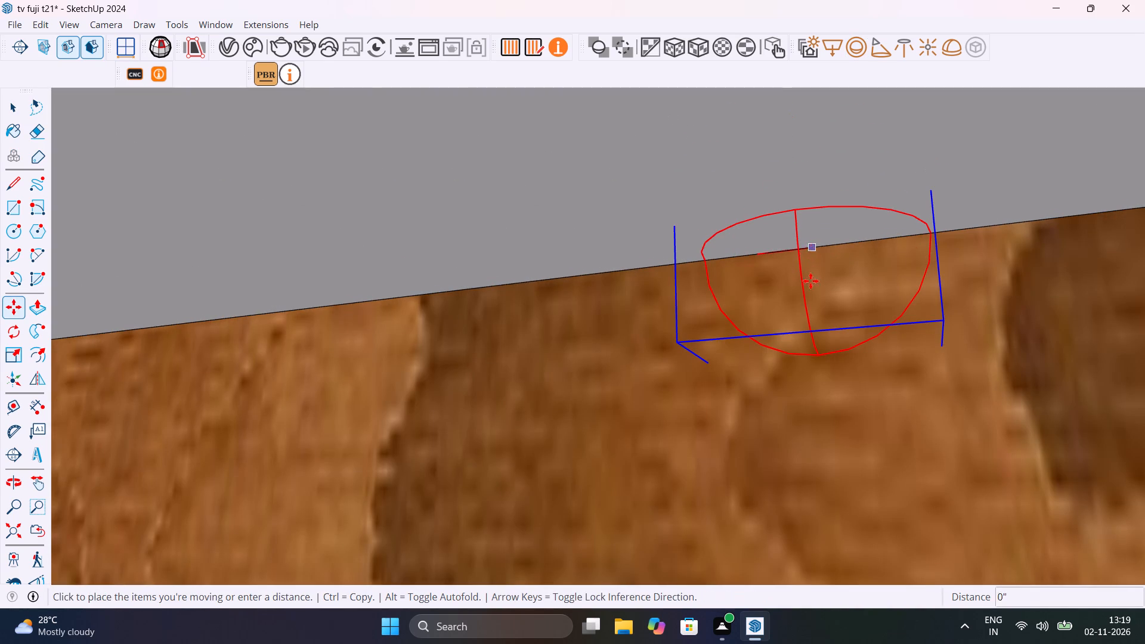
pyautogui.scroll(-20, 821, 332)
pyautogui.scroll(-1, 821, 332)
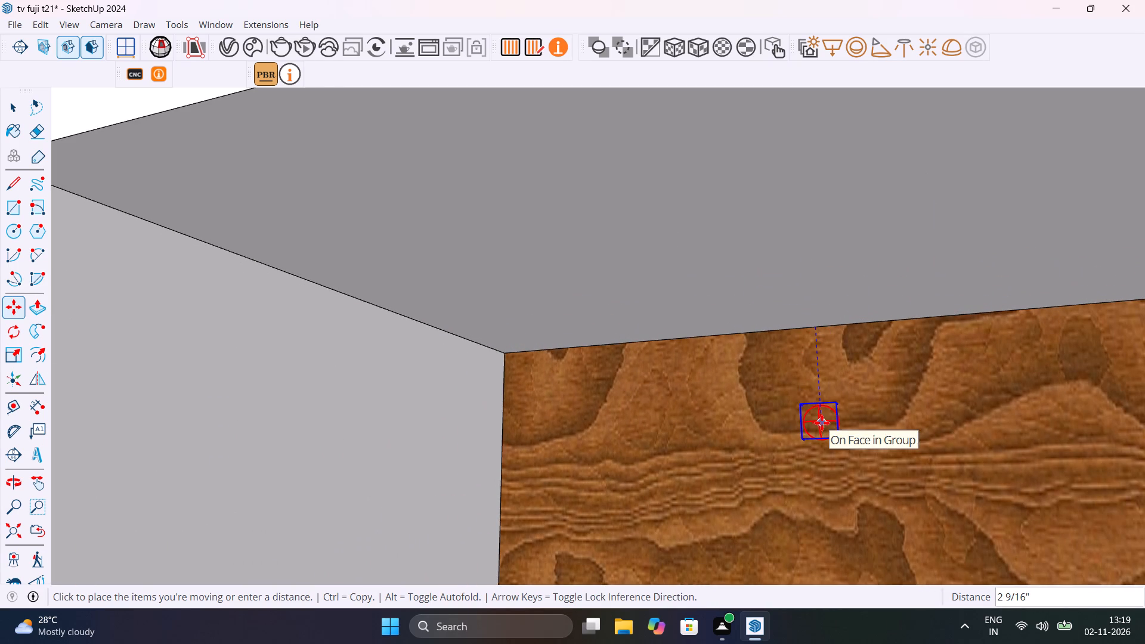
pyautogui.scroll(-13, 817, 457)
pyautogui.keyDown('shift'); pyautogui.moveTo(817, 457); pyautogui.dragTo(779, 270, button='middle'); pyautogui.keyUp('shift')
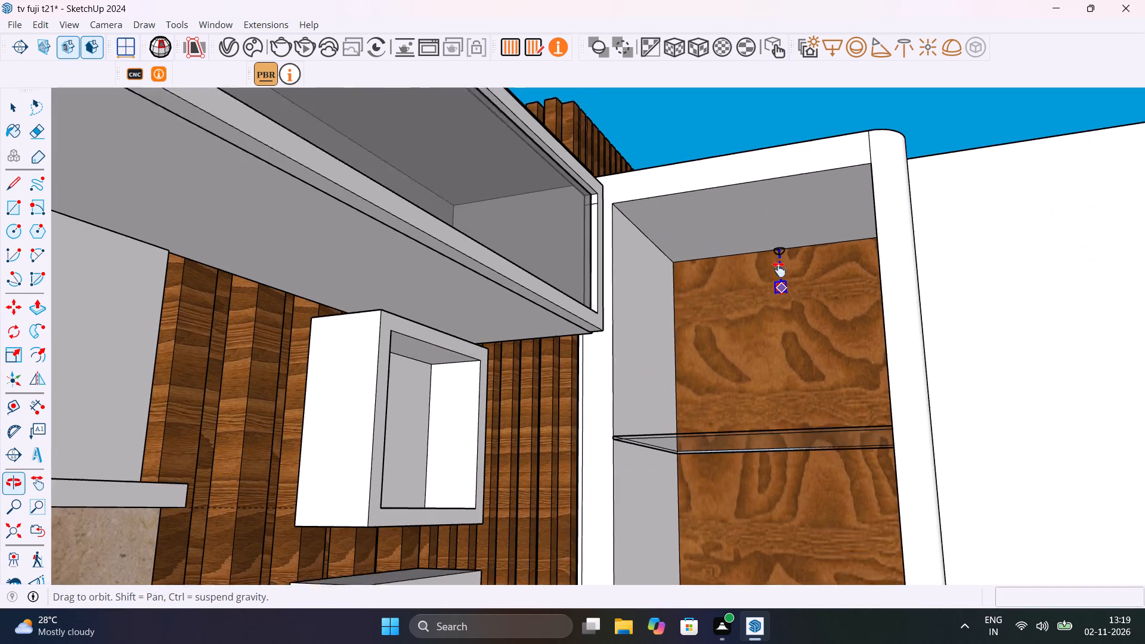
pyautogui.keyDown('shift'); pyautogui.moveTo(779, 270); pyautogui.dragTo(779, 262, button='middle'); pyautogui.keyUp('shift')
pyautogui.scroll(2, 793, 428)
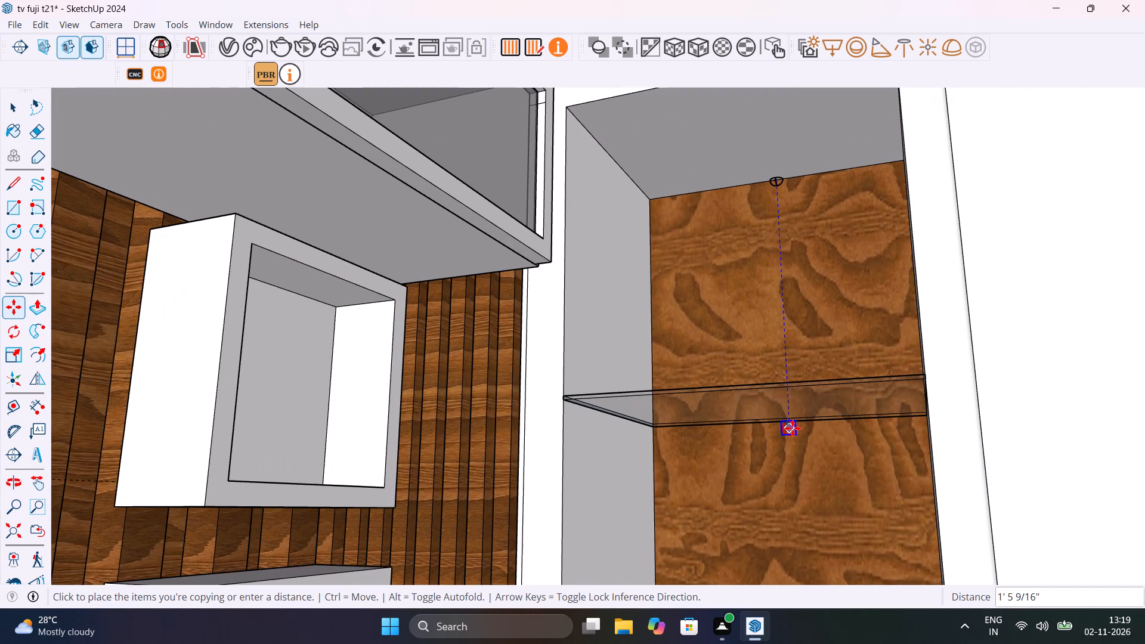
pyautogui.scroll(9, 793, 428)
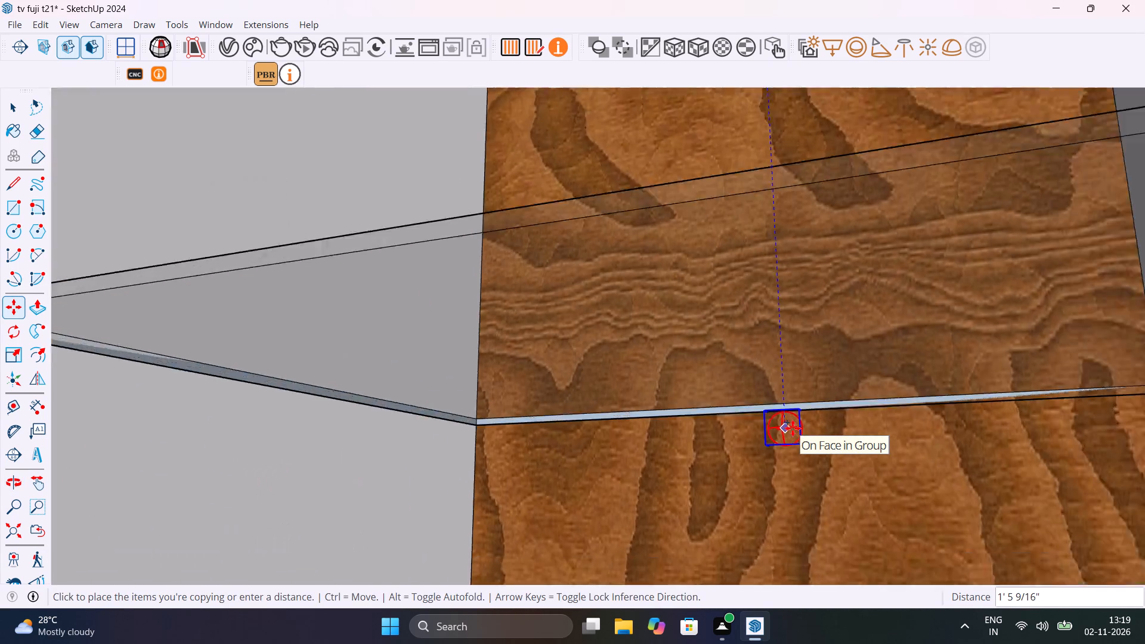
pyautogui.scroll(9, 793, 428)
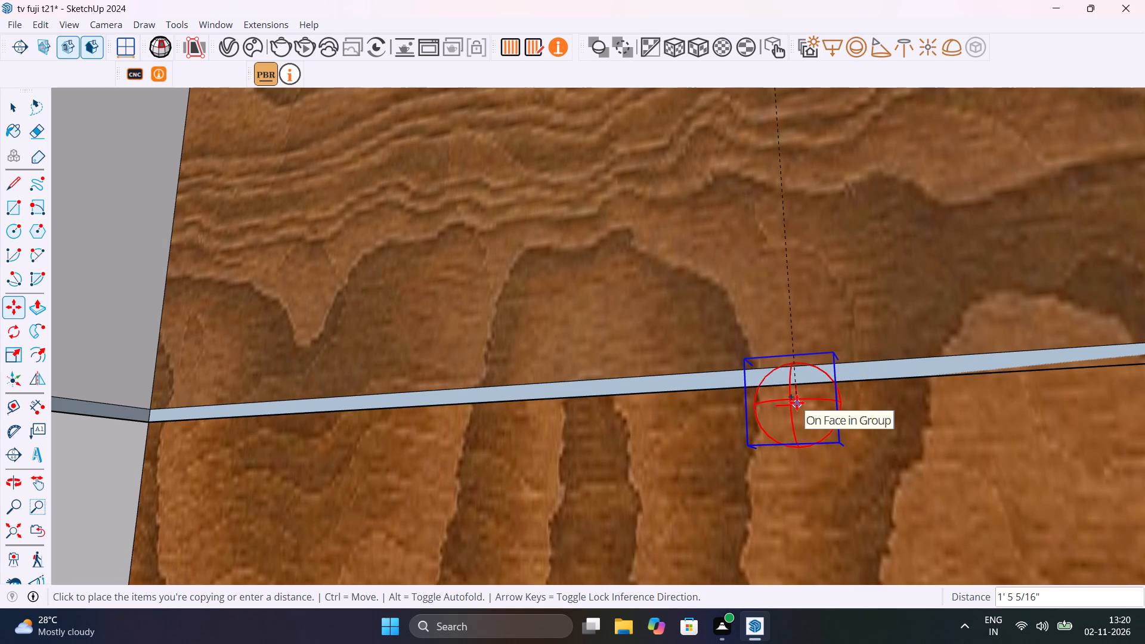
pyautogui.press('Up')
pyautogui.click(784, 407)
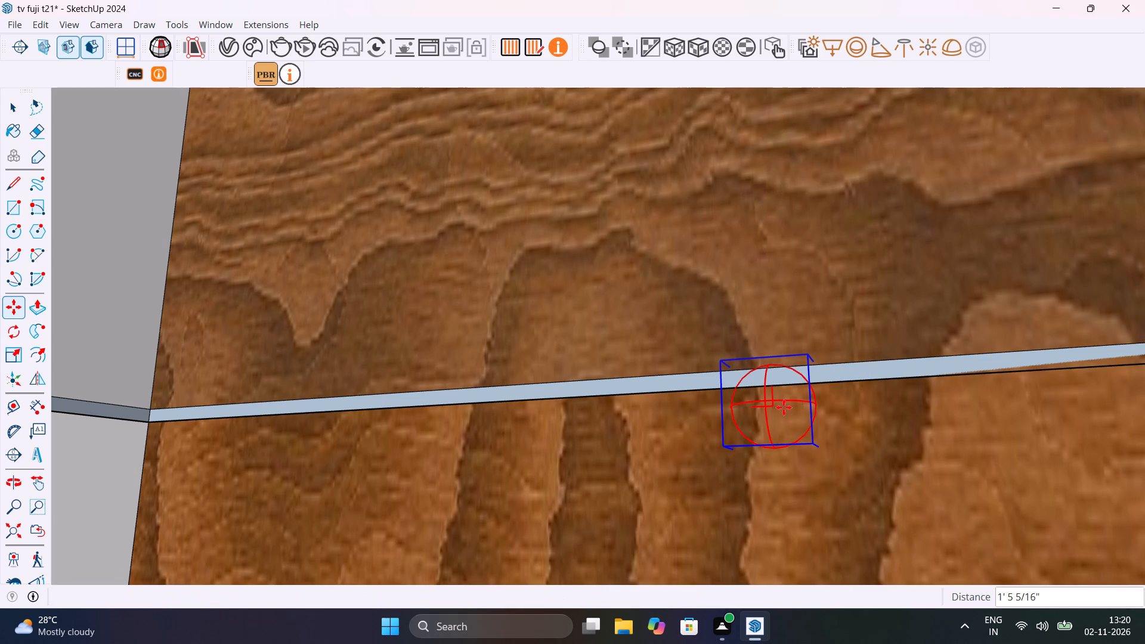
# Copy the first shelf's sphere light vertically down about 1' 4 11/16" to the back edge of the second glass shelf.
pyautogui.click(784, 407)
pyautogui.scroll(-15, 784, 438)
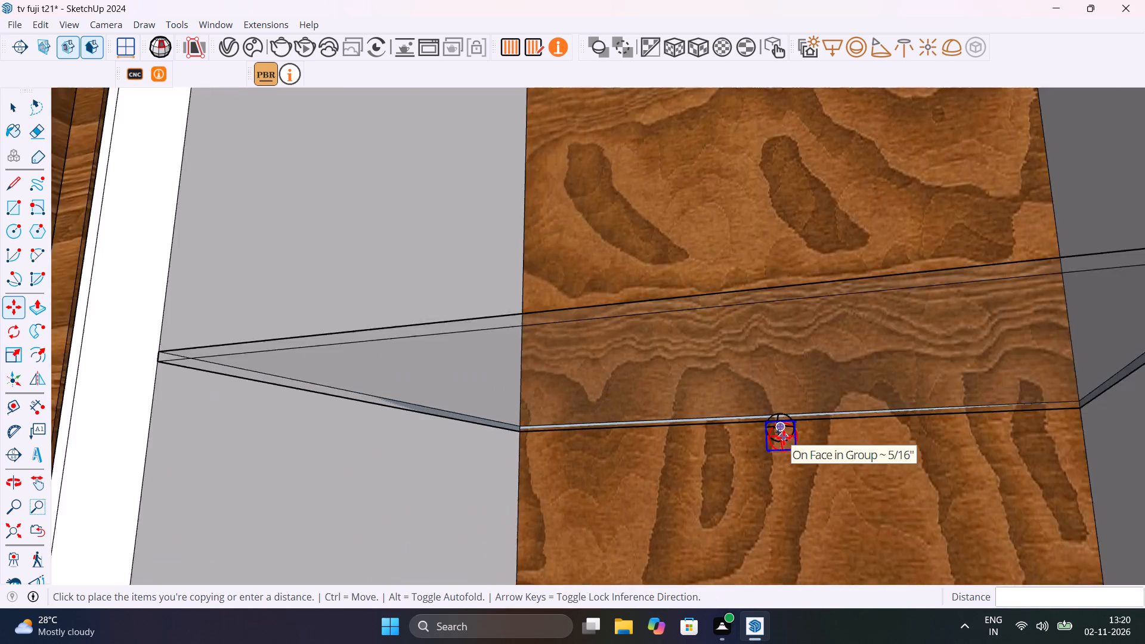
pyautogui.scroll(-20, 784, 438)
pyautogui.moveTo(785, 482); pyautogui.dragTo(799, 339, button='middle')
pyautogui.scroll(5, 795, 372)
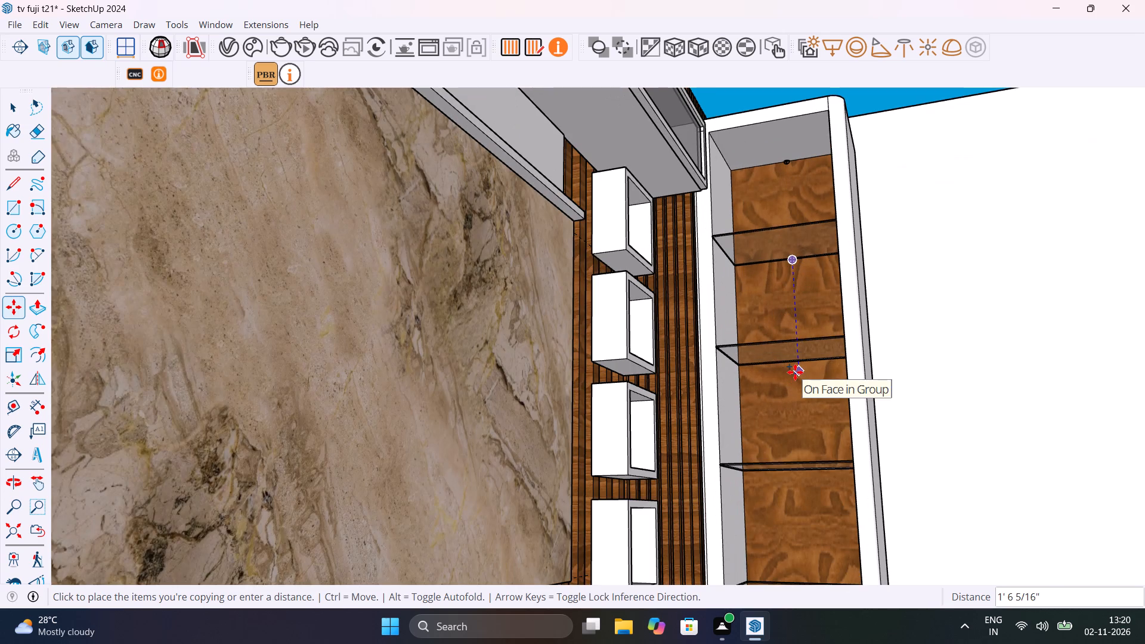
pyautogui.press('Up')
pyautogui.scroll(12, 795, 372)
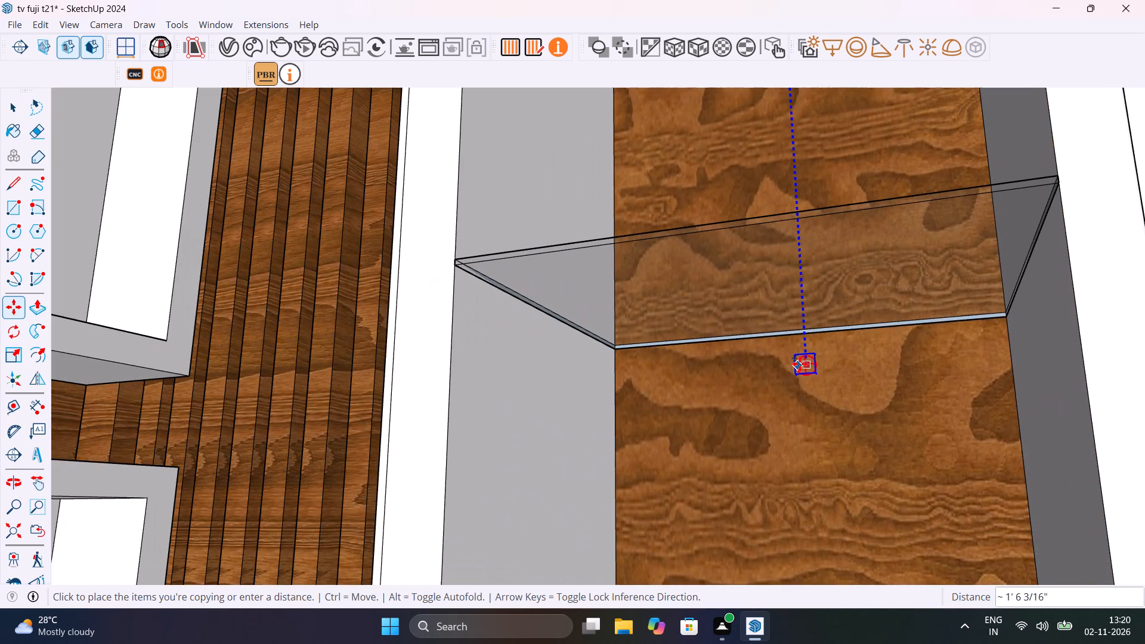
pyautogui.scroll(6, 801, 362)
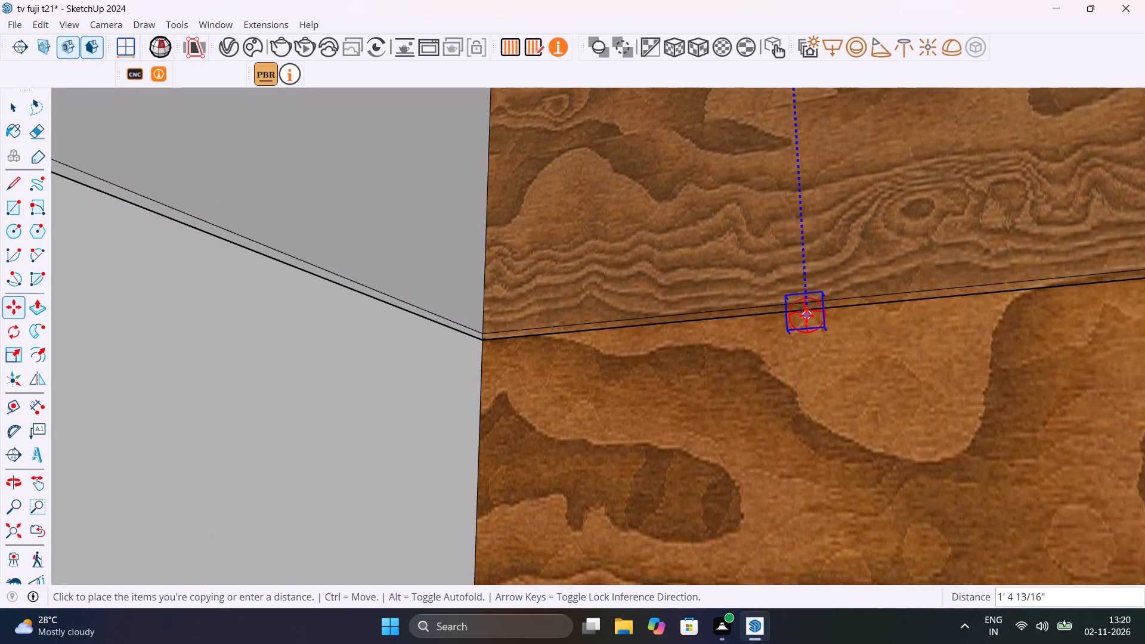
pyautogui.click(806, 311)
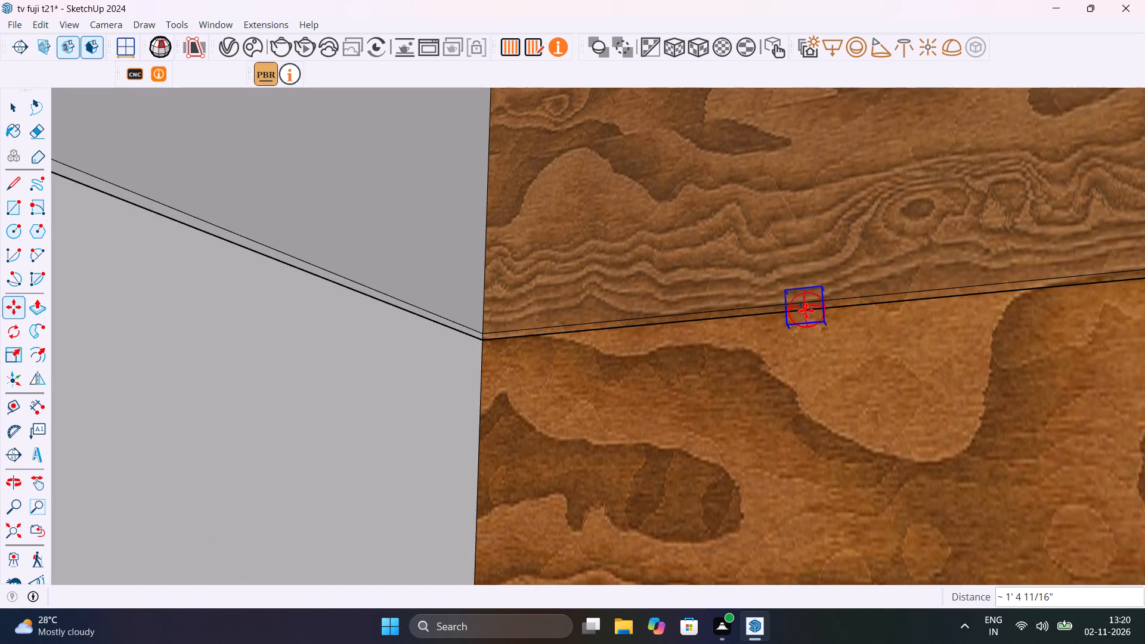
# Copy the second shelf's sphere light vertically down 1' 5 1/8" to just below the back edge of the third glass shelf.
pyautogui.click(806, 311)
pyautogui.scroll(-15, 804, 411)
pyautogui.scroll(3, 805, 414)
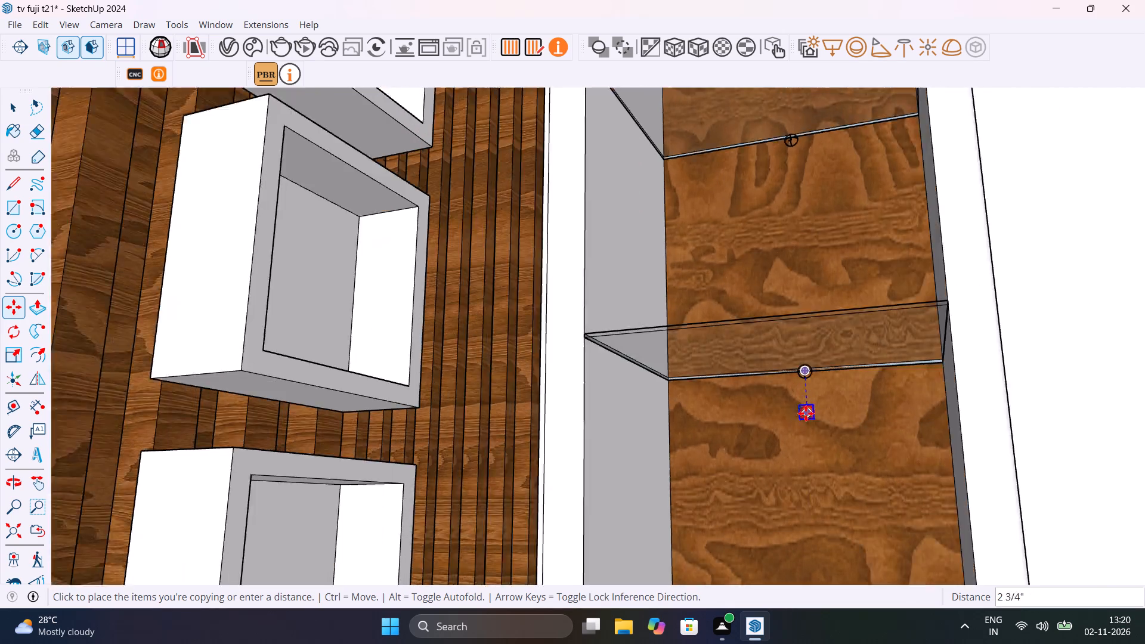
pyautogui.scroll(18, 806, 413)
pyautogui.moveTo(811, 412); pyautogui.dragTo(1028, 345, button='middle')
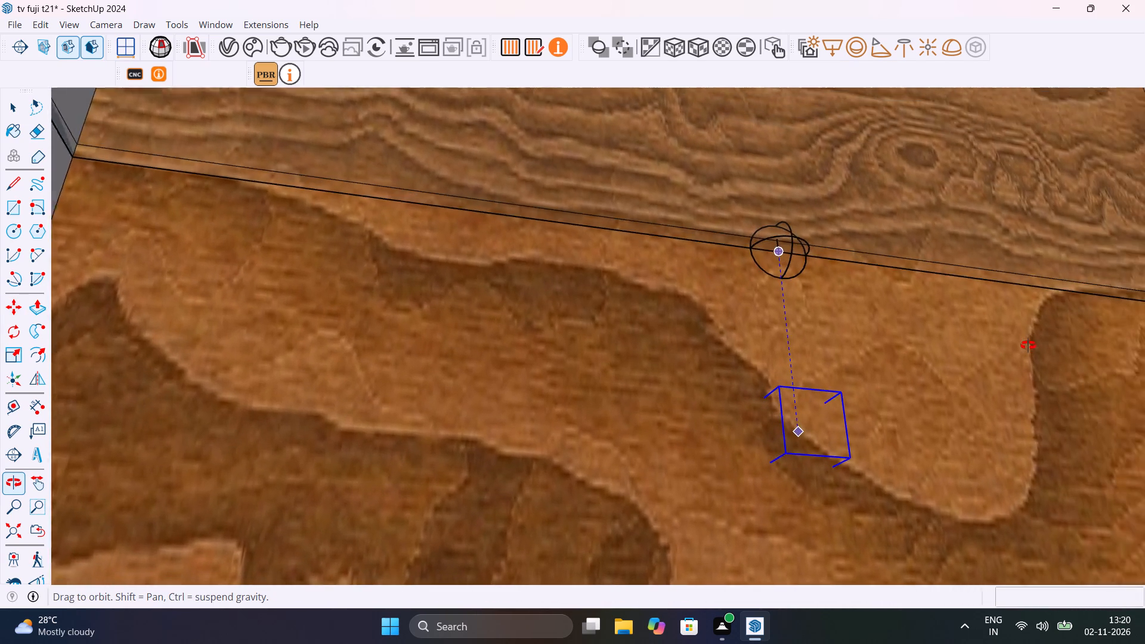
pyautogui.moveTo(1028, 345); pyautogui.dragTo(912, 471, button='middle')
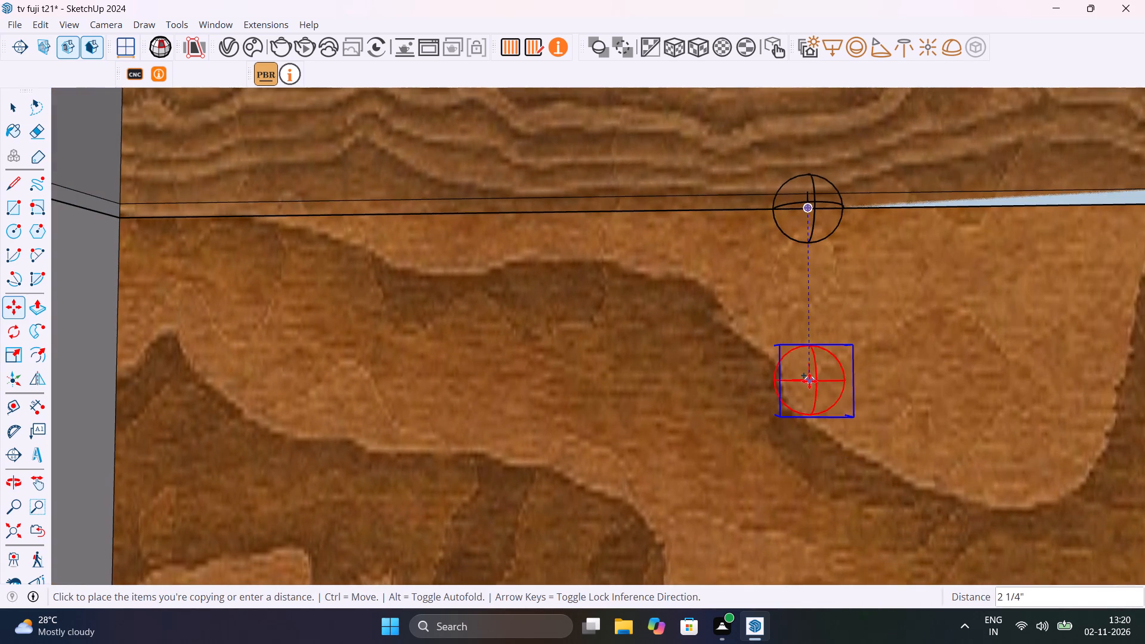
pyautogui.scroll(-8, 809, 380)
pyautogui.scroll(-16, 812, 393)
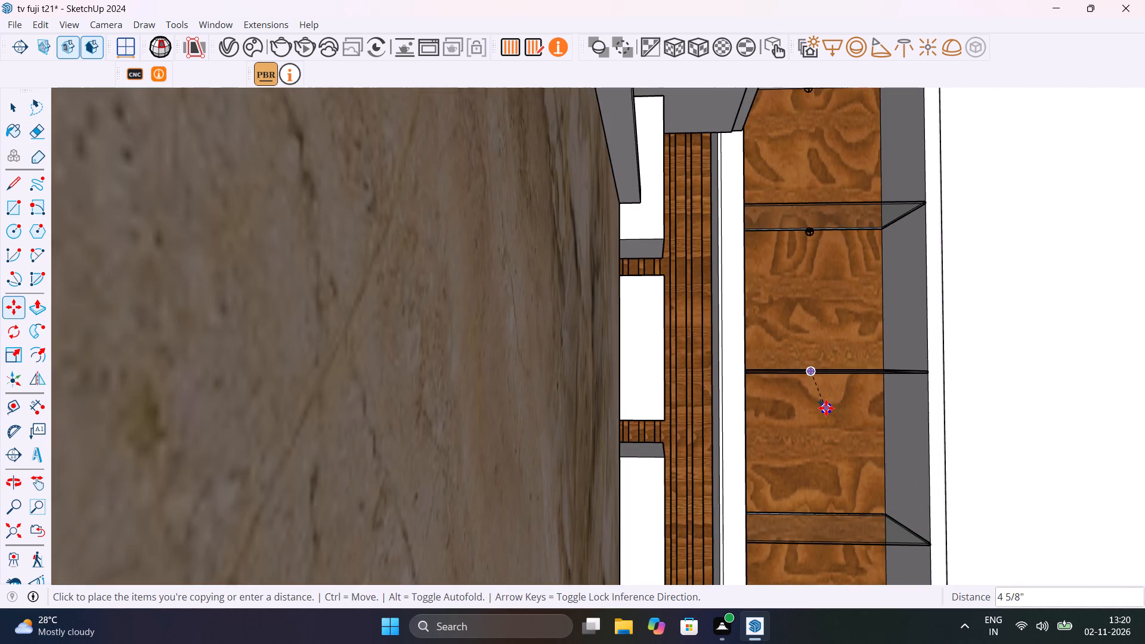
pyautogui.moveTo(825, 407); pyautogui.dragTo(793, 185, button='middle')
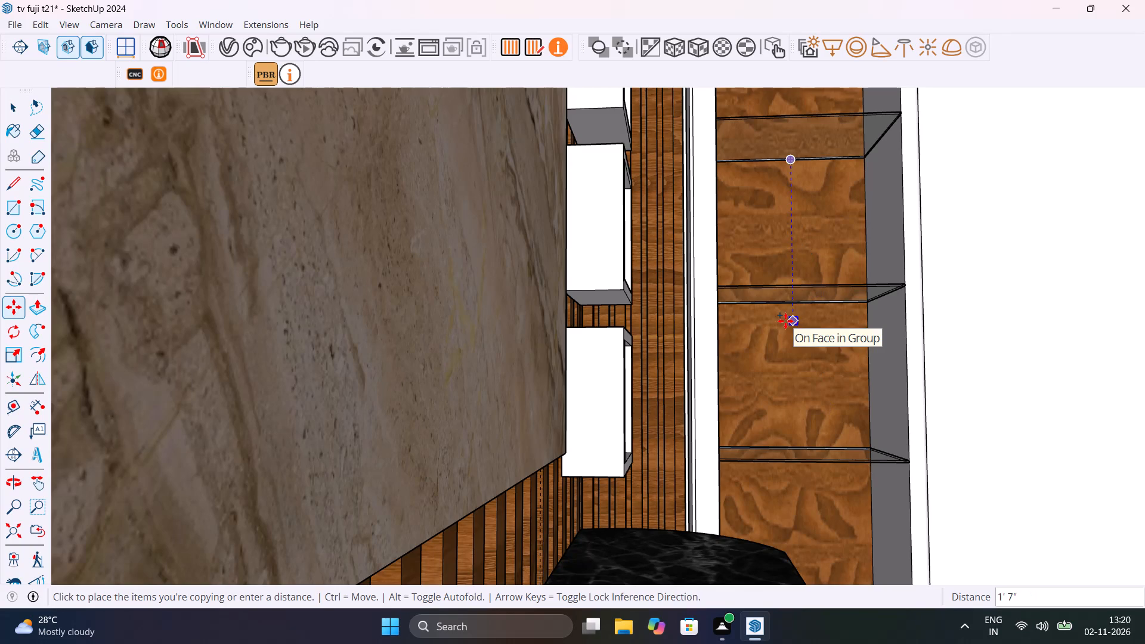
pyautogui.press('Up')
pyautogui.scroll(18, 787, 319)
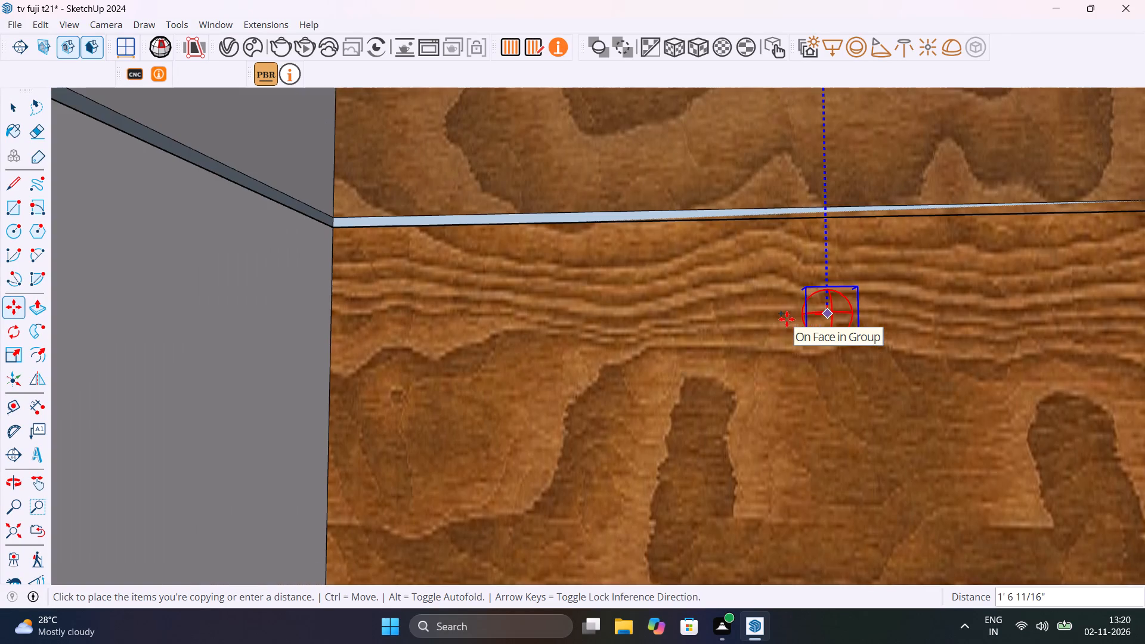
pyautogui.click(833, 230)
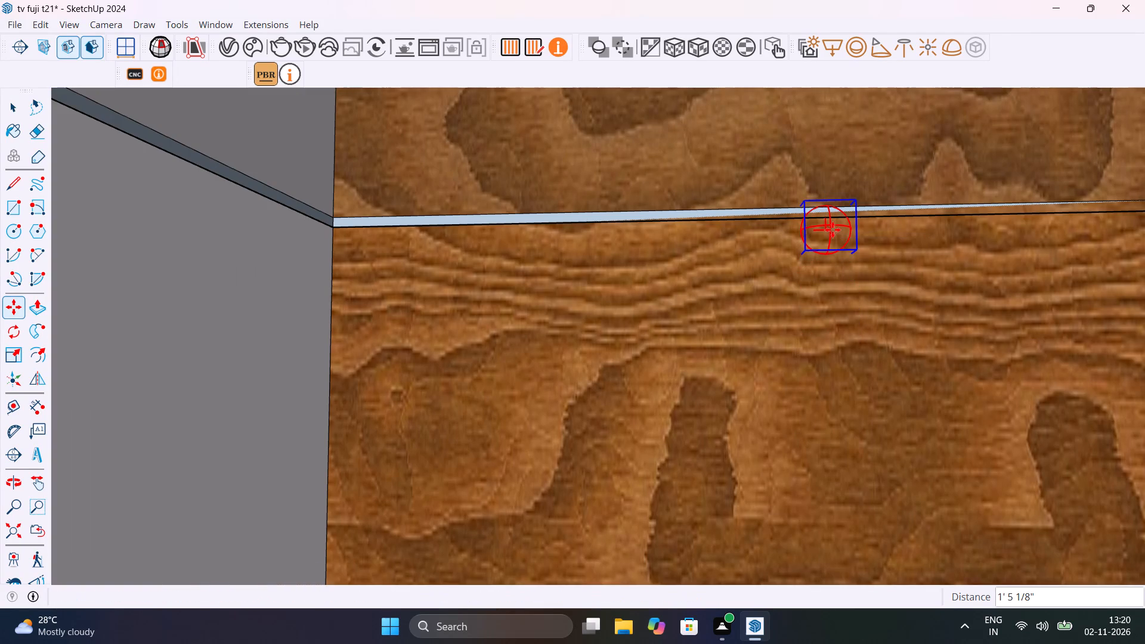
pyautogui.scroll(-5, 839, 344)
pyautogui.moveTo(853, 362); pyautogui.dragTo(719, 258, button='middle')
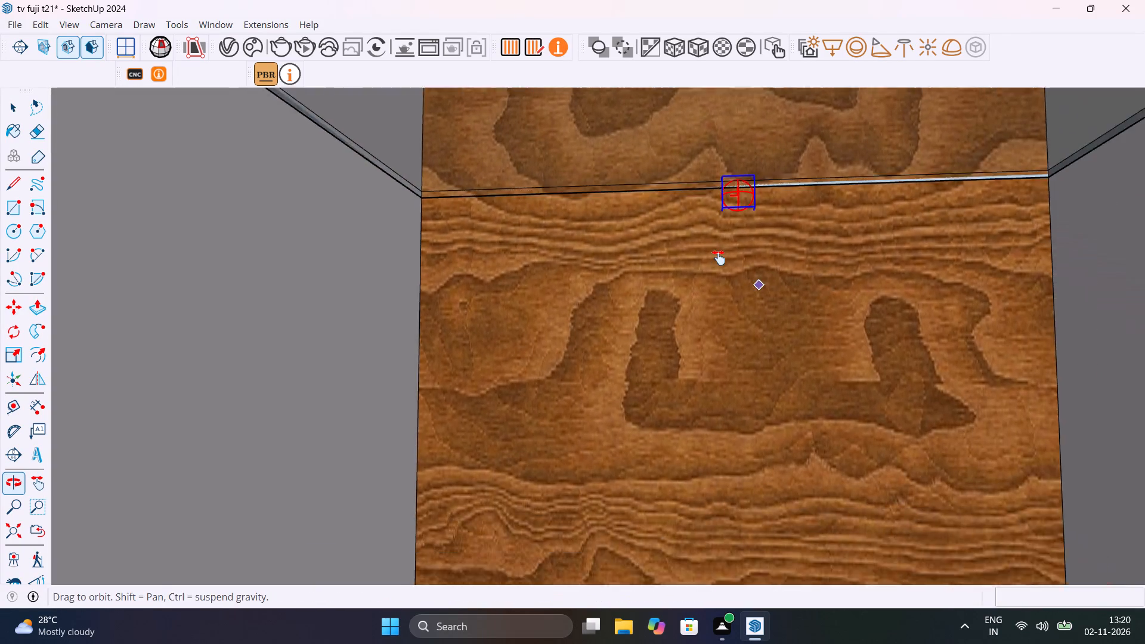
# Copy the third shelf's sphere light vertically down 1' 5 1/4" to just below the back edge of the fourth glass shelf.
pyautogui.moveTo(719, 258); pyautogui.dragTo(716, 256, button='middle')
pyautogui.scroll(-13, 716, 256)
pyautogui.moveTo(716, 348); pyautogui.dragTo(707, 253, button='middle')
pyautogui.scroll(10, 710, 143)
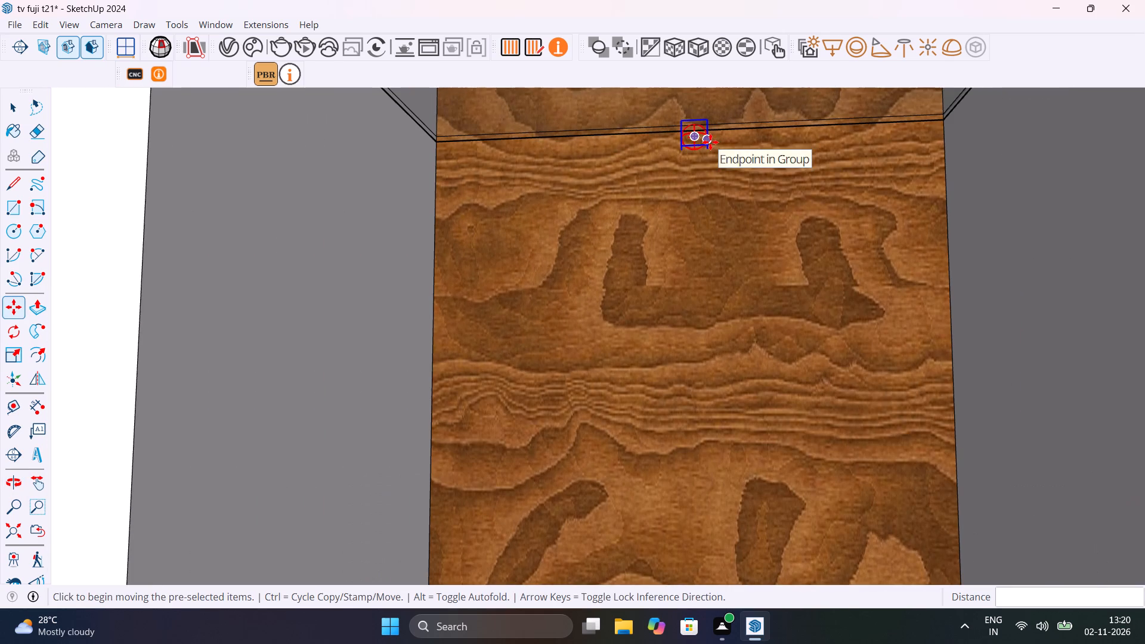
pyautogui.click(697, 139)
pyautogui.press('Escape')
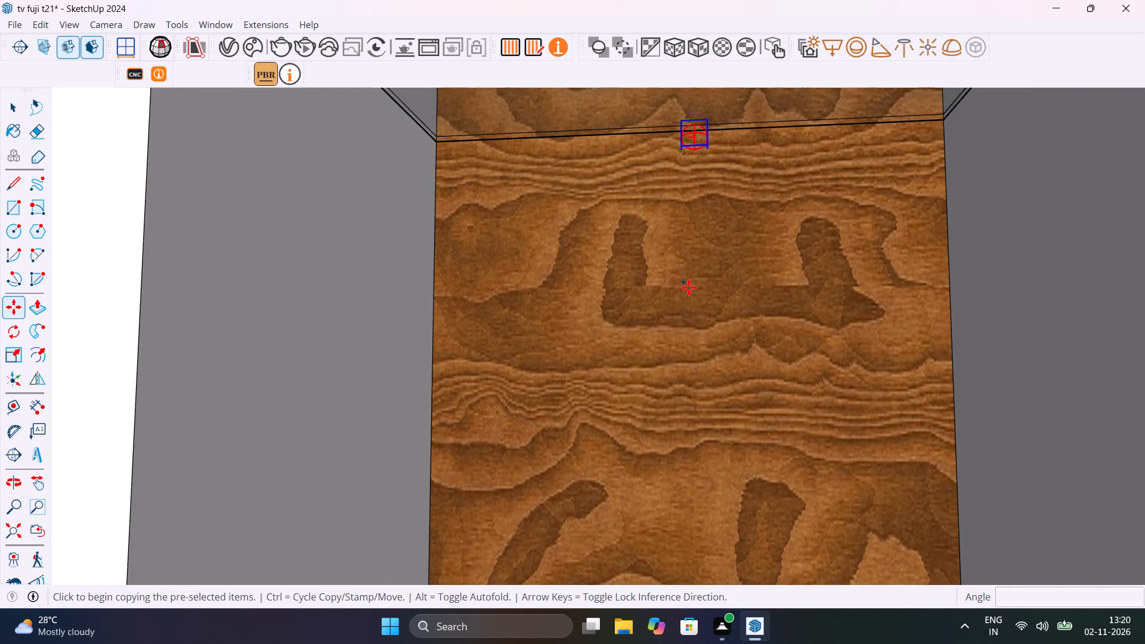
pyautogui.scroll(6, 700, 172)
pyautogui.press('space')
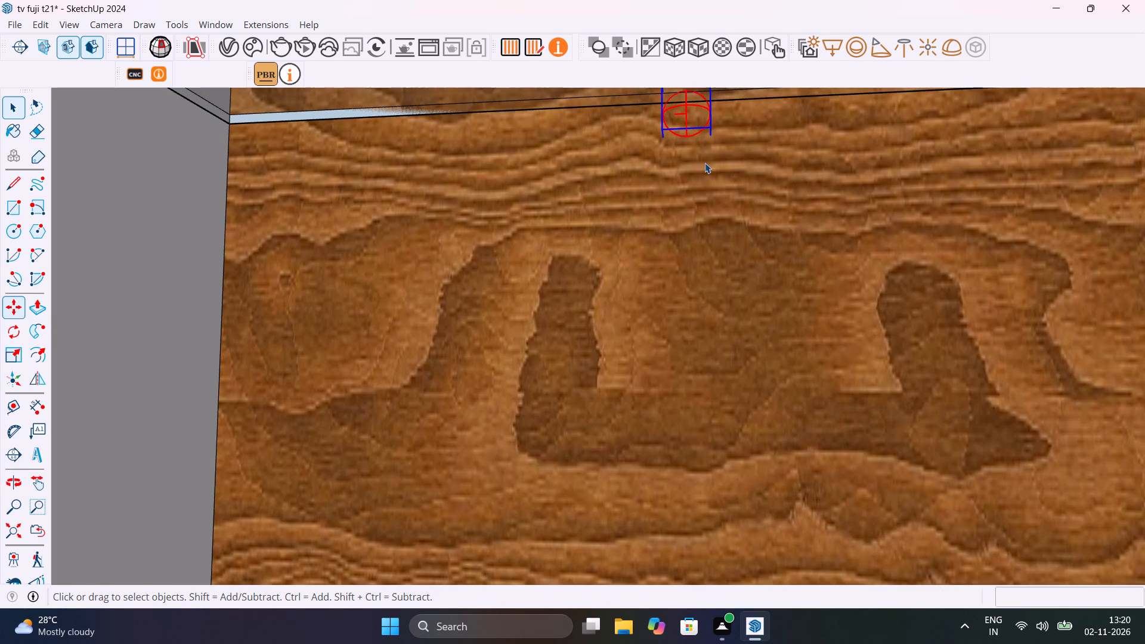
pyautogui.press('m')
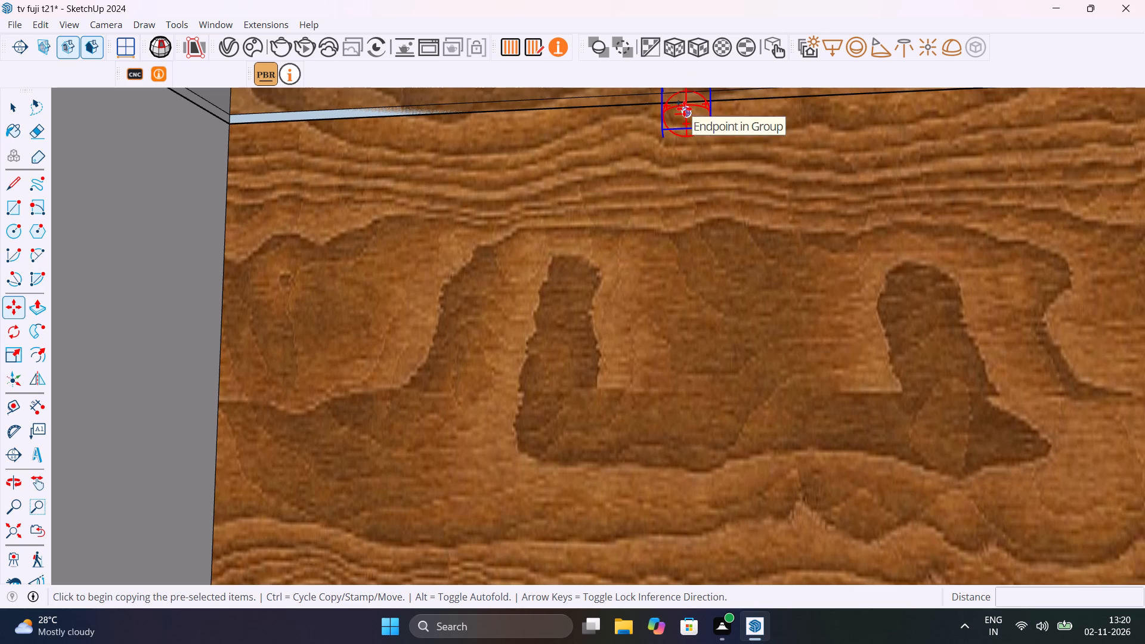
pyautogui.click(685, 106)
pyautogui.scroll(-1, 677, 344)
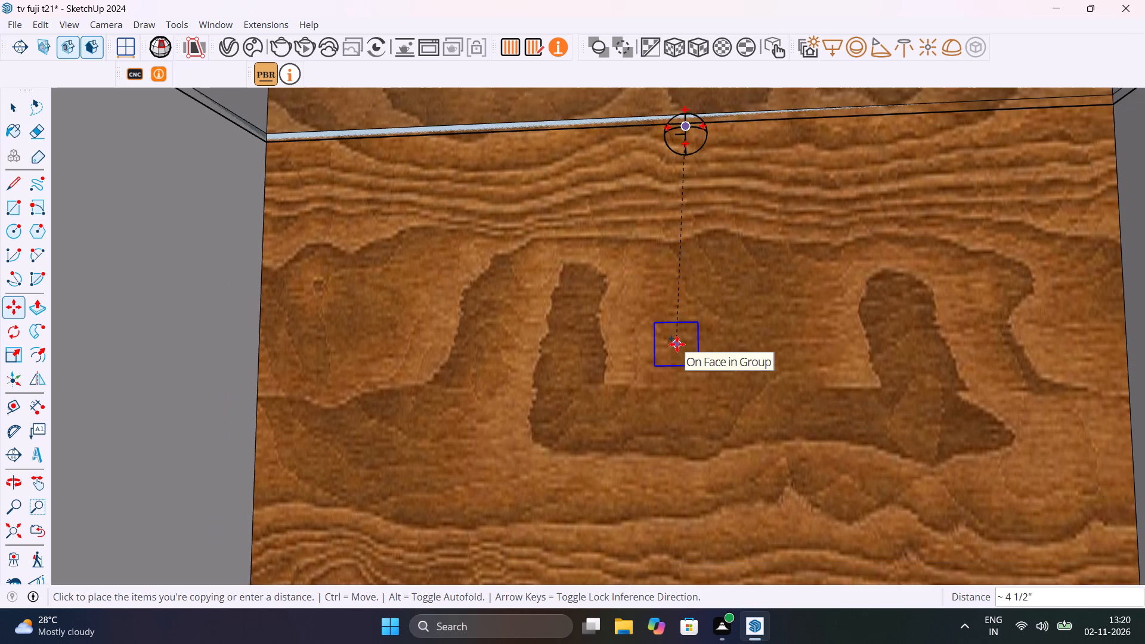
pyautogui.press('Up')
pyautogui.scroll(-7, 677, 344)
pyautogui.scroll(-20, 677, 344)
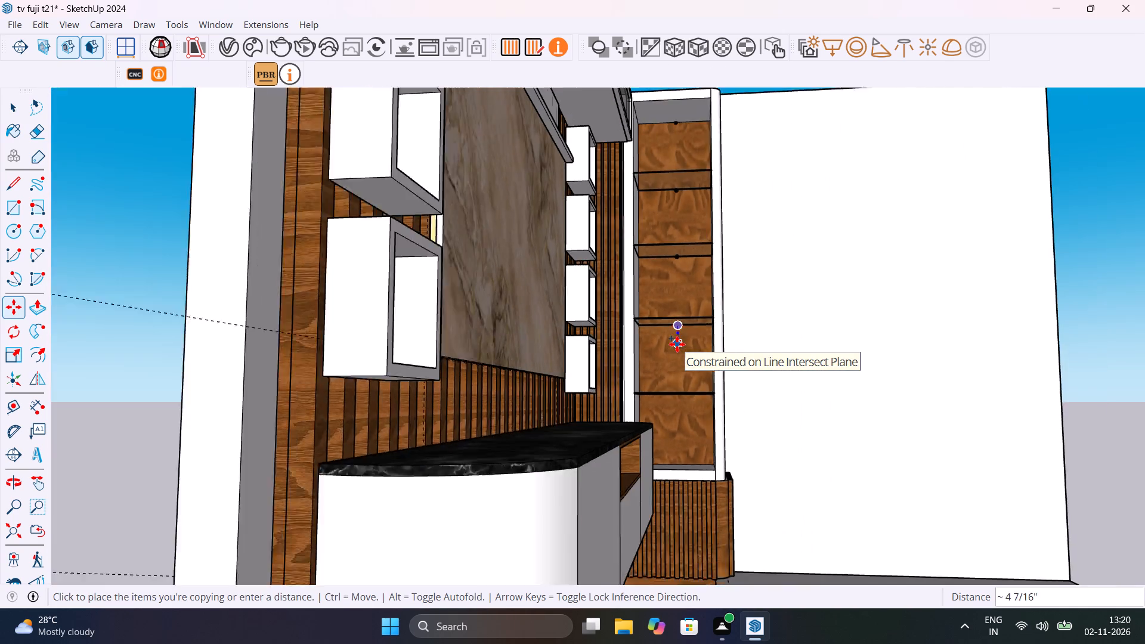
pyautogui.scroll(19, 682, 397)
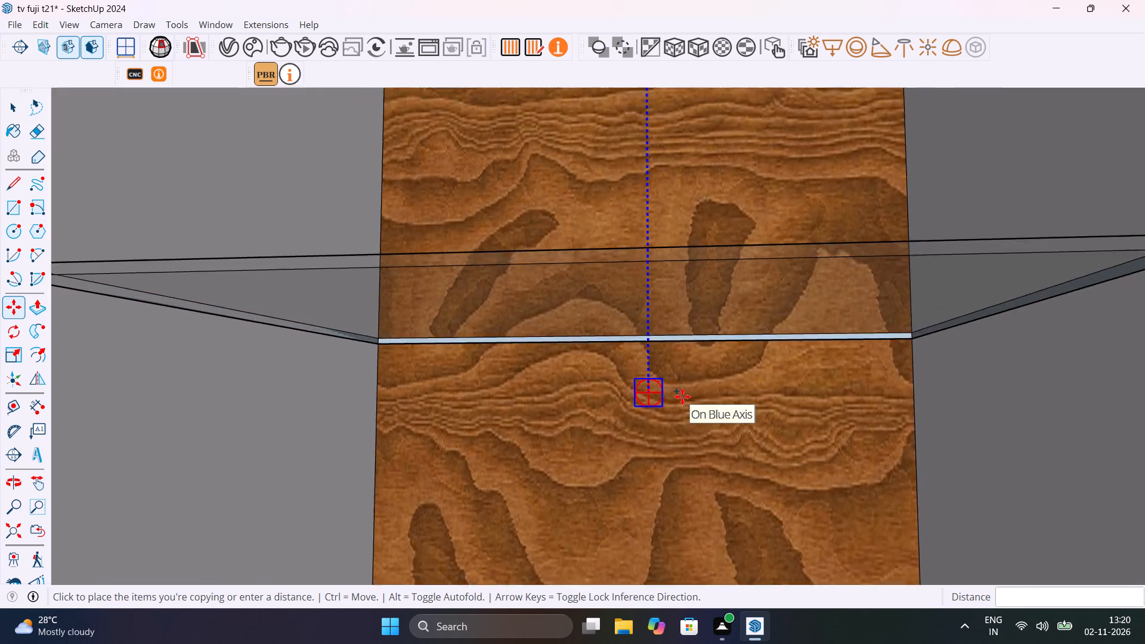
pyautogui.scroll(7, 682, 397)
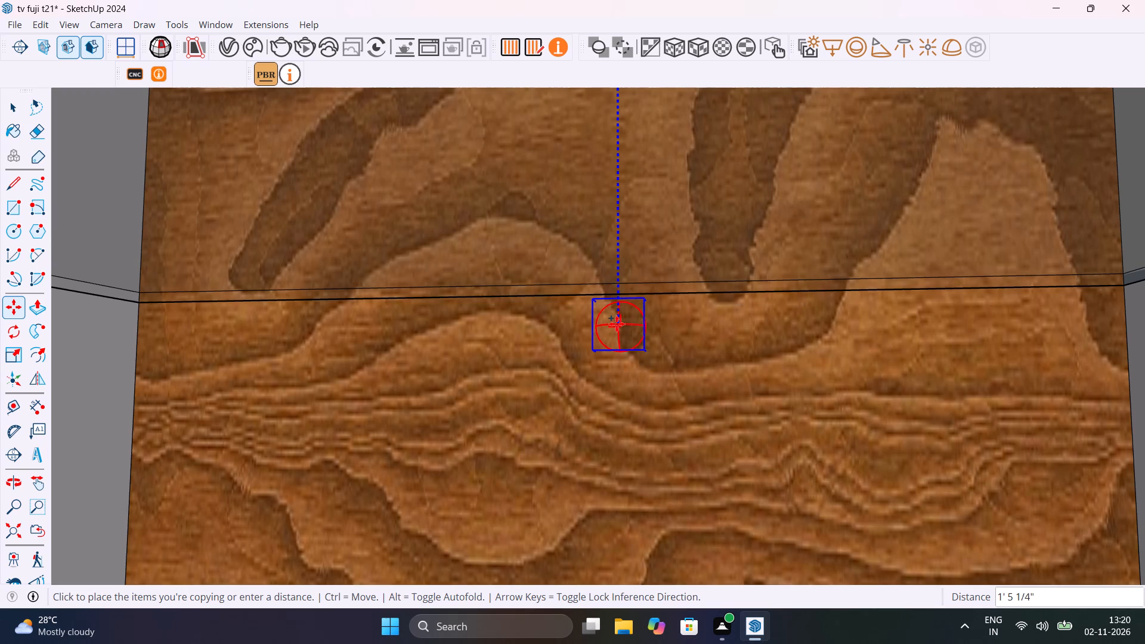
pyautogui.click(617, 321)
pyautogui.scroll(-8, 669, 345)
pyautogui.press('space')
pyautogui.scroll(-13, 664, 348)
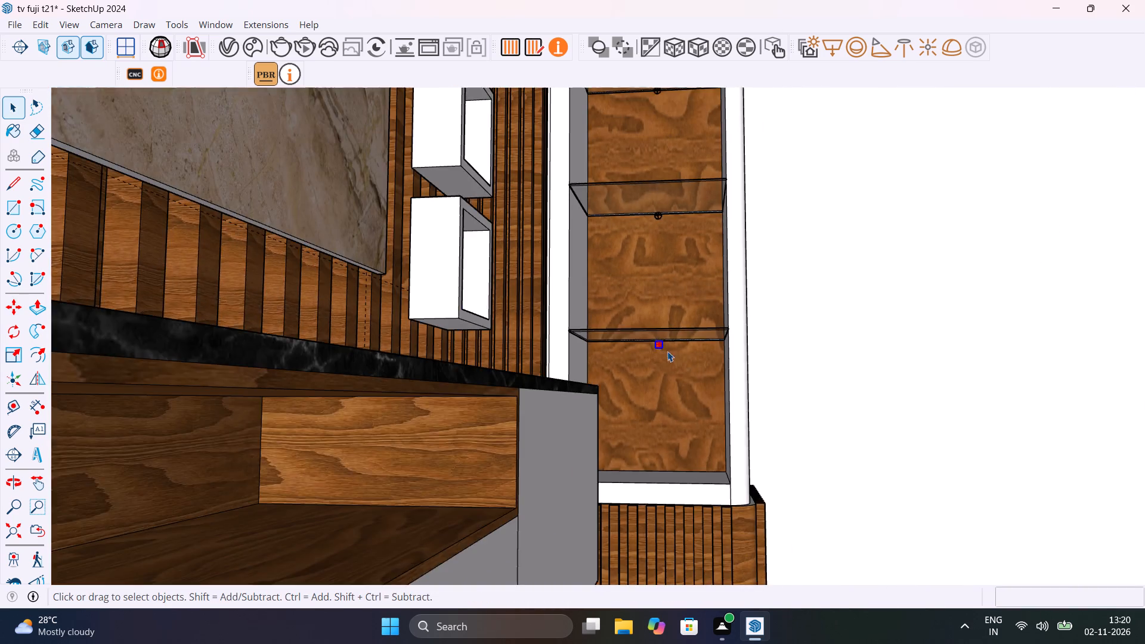
# Test-render a close view of the tall cabinet's lit glass shelves with V-Ray, stop the render and close the frame buffer.
pyautogui.moveTo(689, 363); pyautogui.dragTo(643, 587, button='middle')
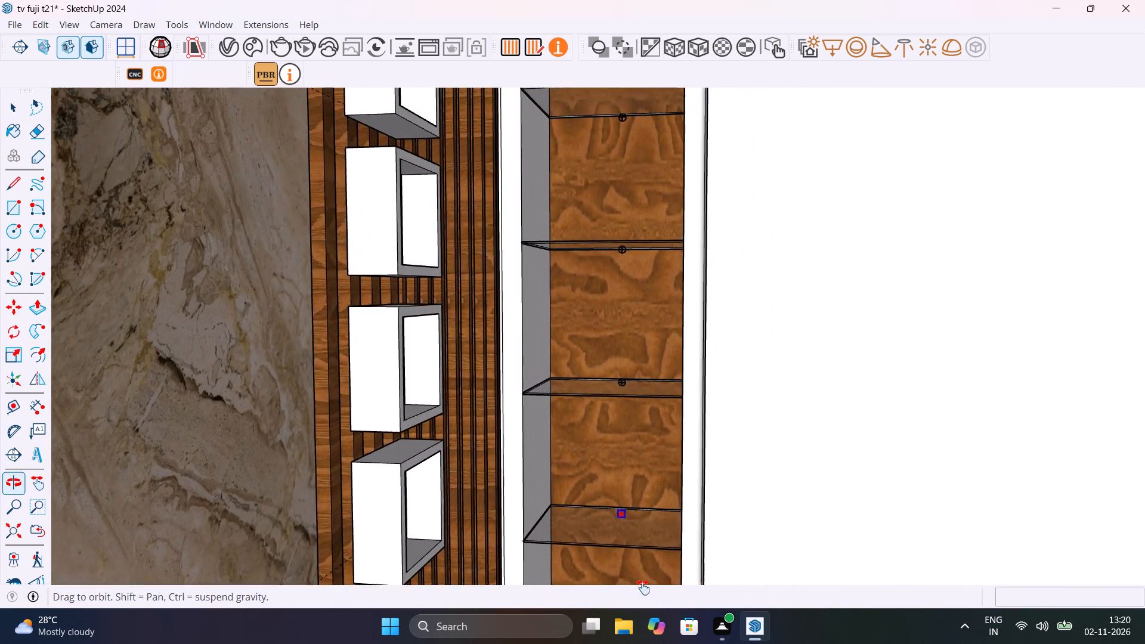
pyautogui.moveTo(643, 587); pyautogui.dragTo(729, 587, button='middle')
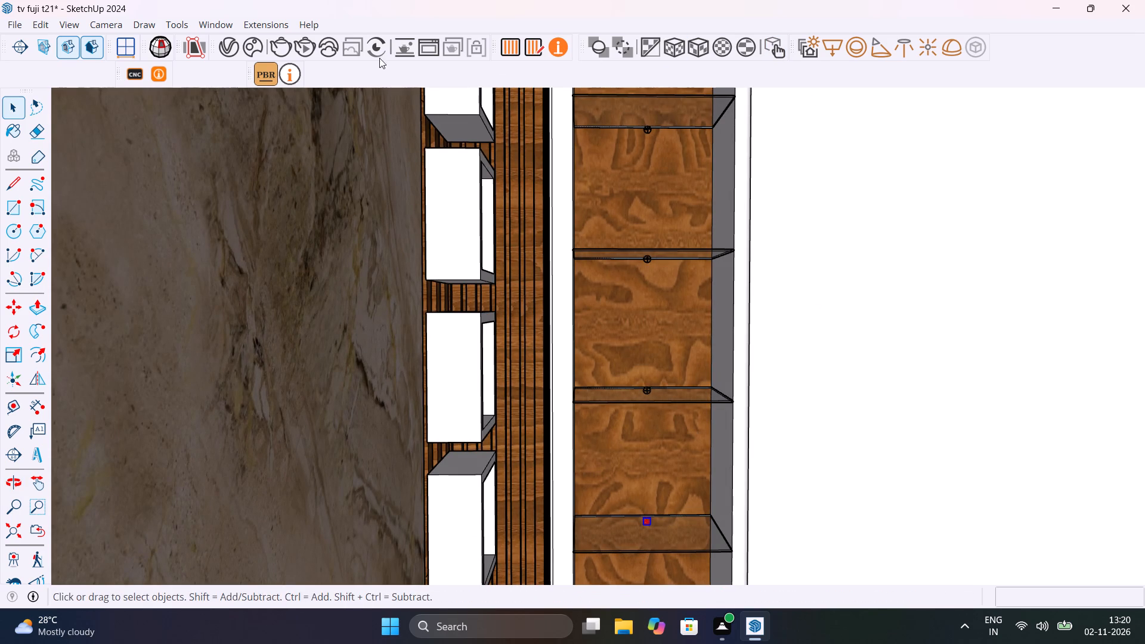
pyautogui.click(286, 47)
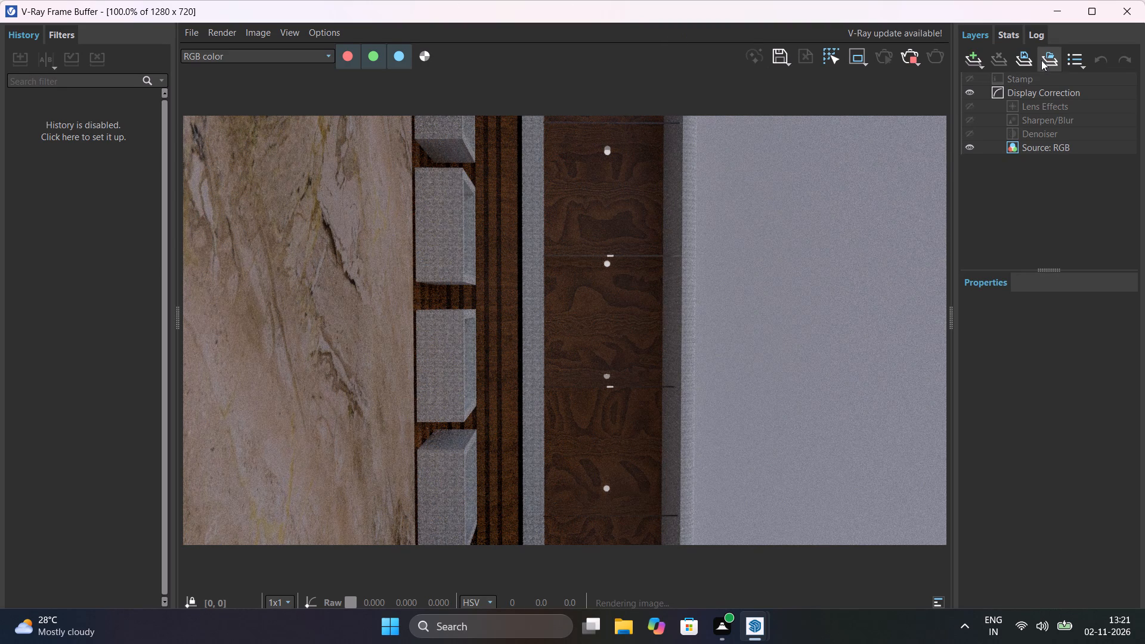
pyautogui.click(915, 55)
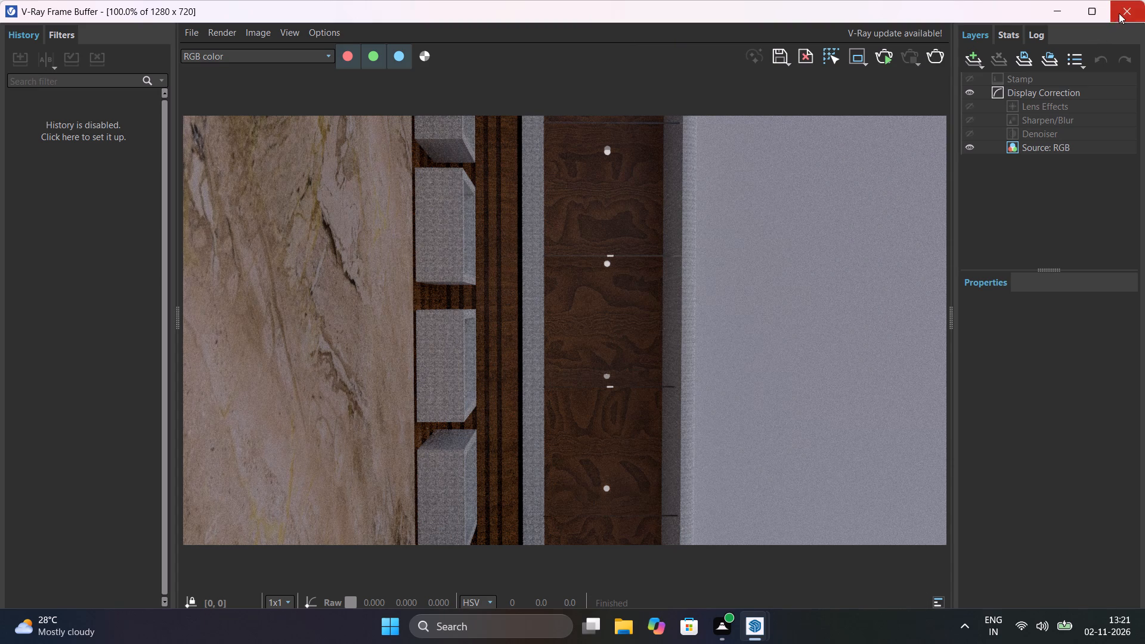
pyautogui.click(1119, 13)
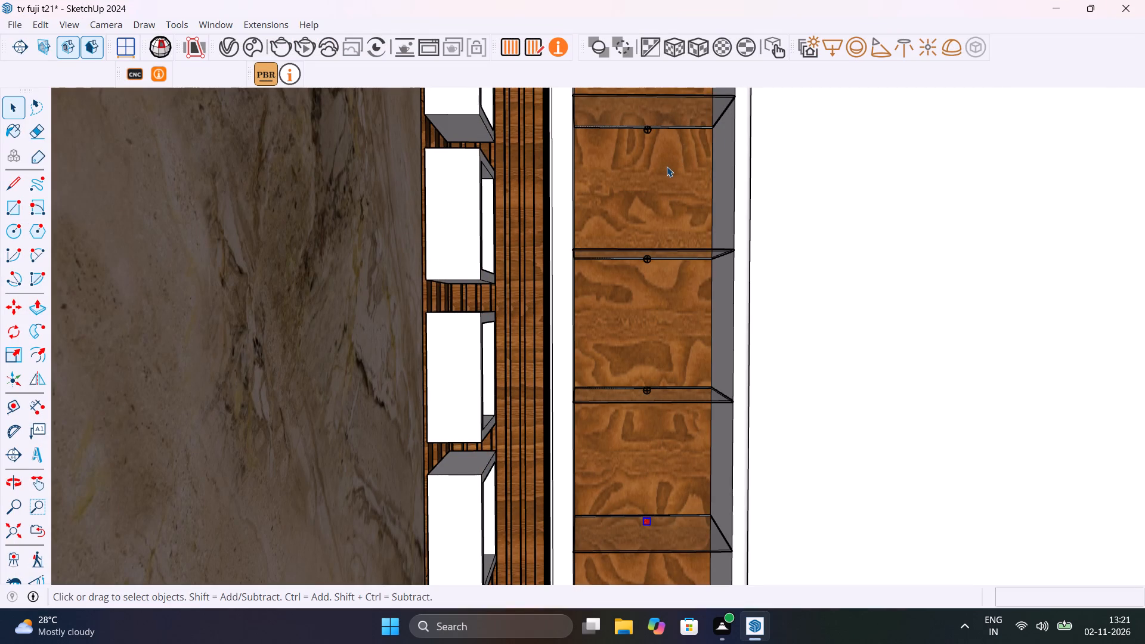
# Delete the sphere light at the top back edge inside the tall glass-shelf cabinet.
pyautogui.keyDown('shift'); pyautogui.moveTo(667, 166); pyautogui.dragTo(633, 312, button='middle'); pyautogui.keyUp('shift')
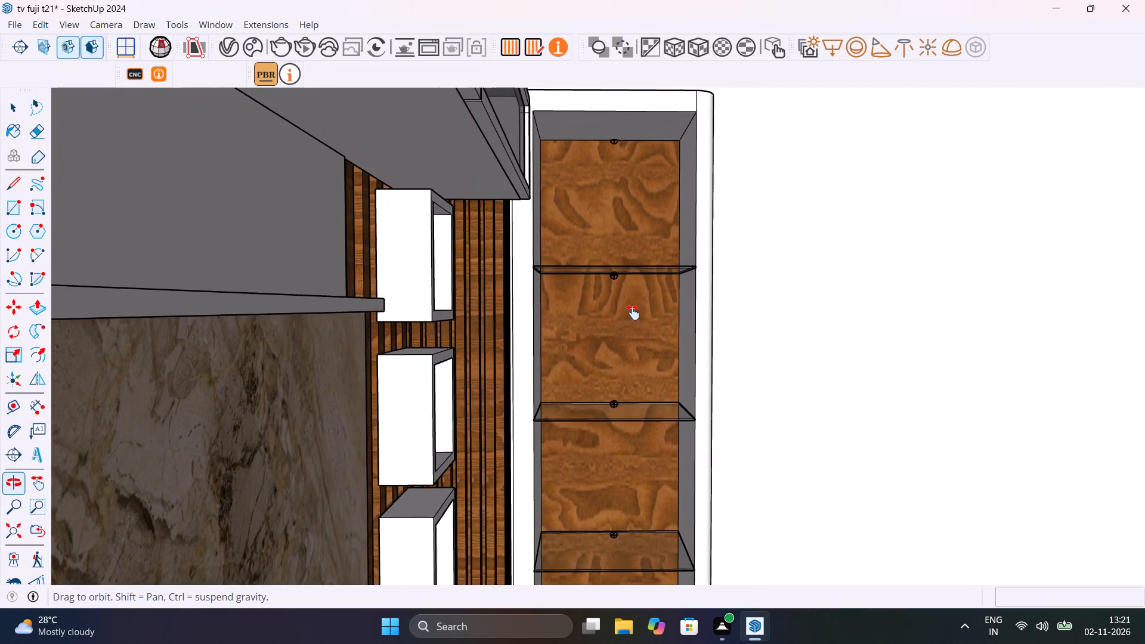
pyautogui.keyDown('shift'); pyautogui.moveTo(633, 312); pyautogui.dragTo(622, 345, button='middle'); pyautogui.keyUp('shift')
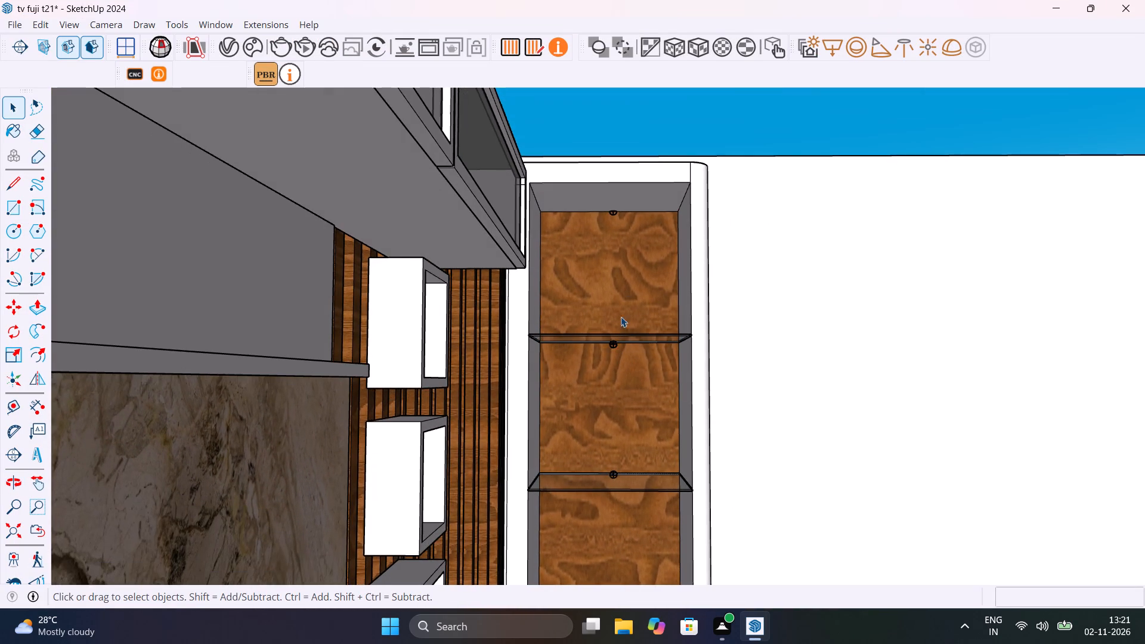
pyautogui.scroll(11, 603, 230)
pyautogui.click(621, 198)
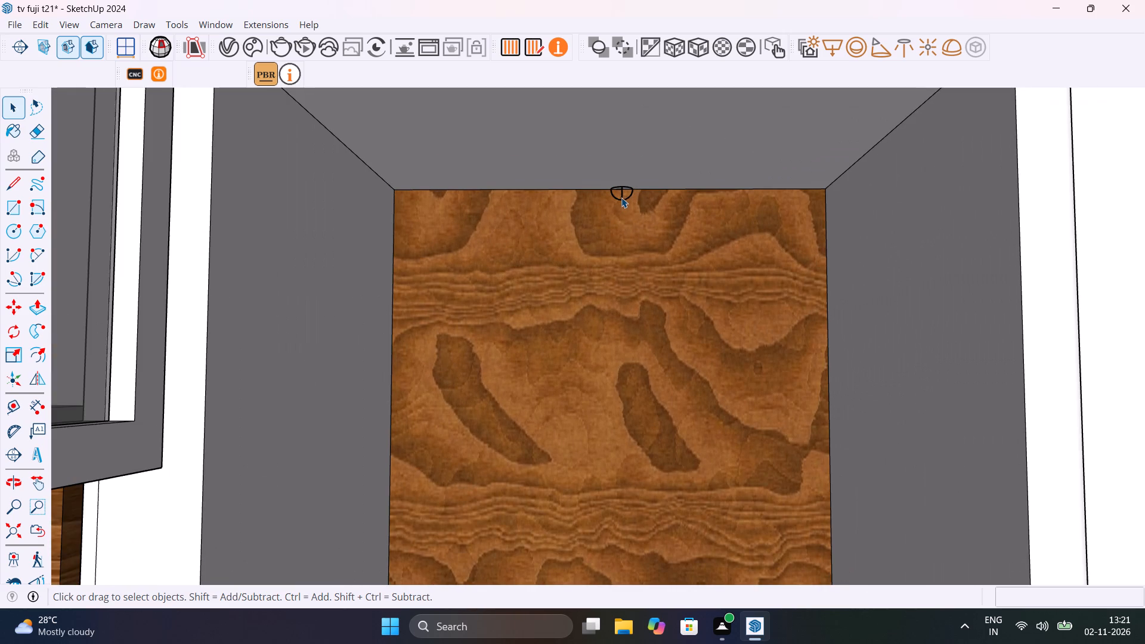
pyautogui.press('Delete')
pyautogui.press('Delete')
# Delete the sphere lights at the back edges of the cabinet's first and second glass shelves.
pyautogui.scroll(-2, 621, 197)
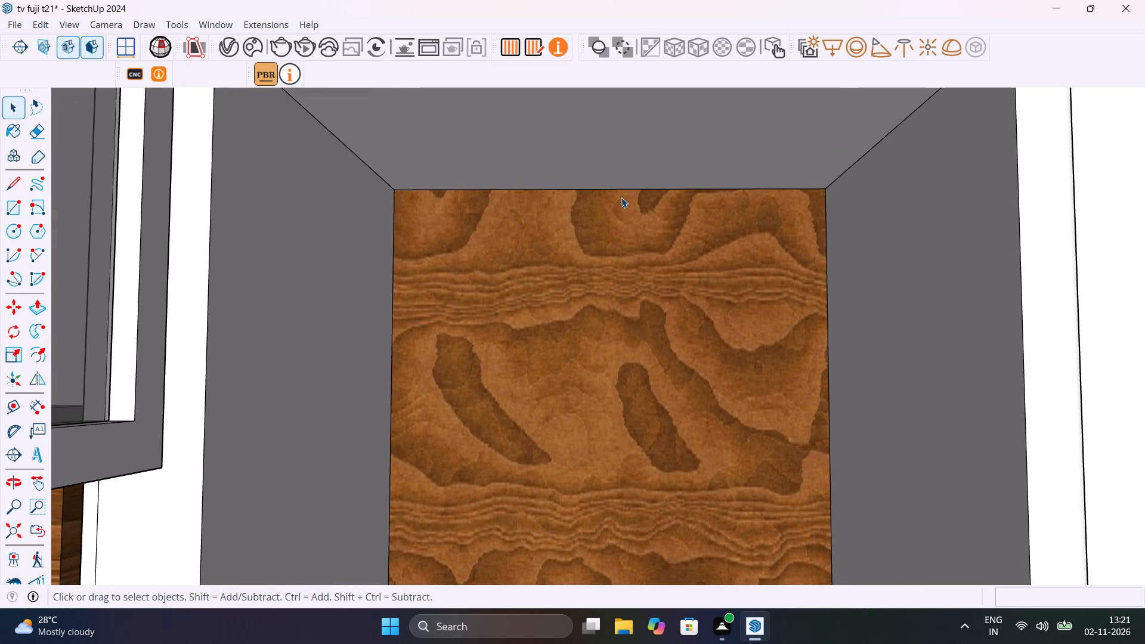
pyautogui.scroll(-10, 621, 197)
pyautogui.scroll(11, 620, 329)
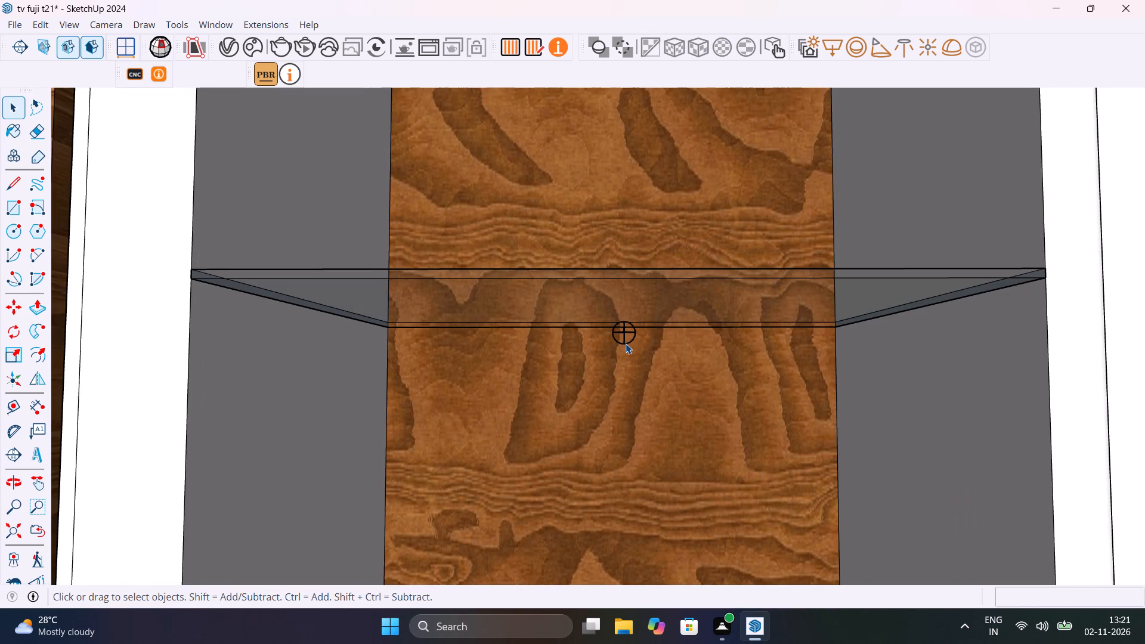
pyautogui.click(627, 337)
pyautogui.click(627, 335)
pyautogui.press('Delete')
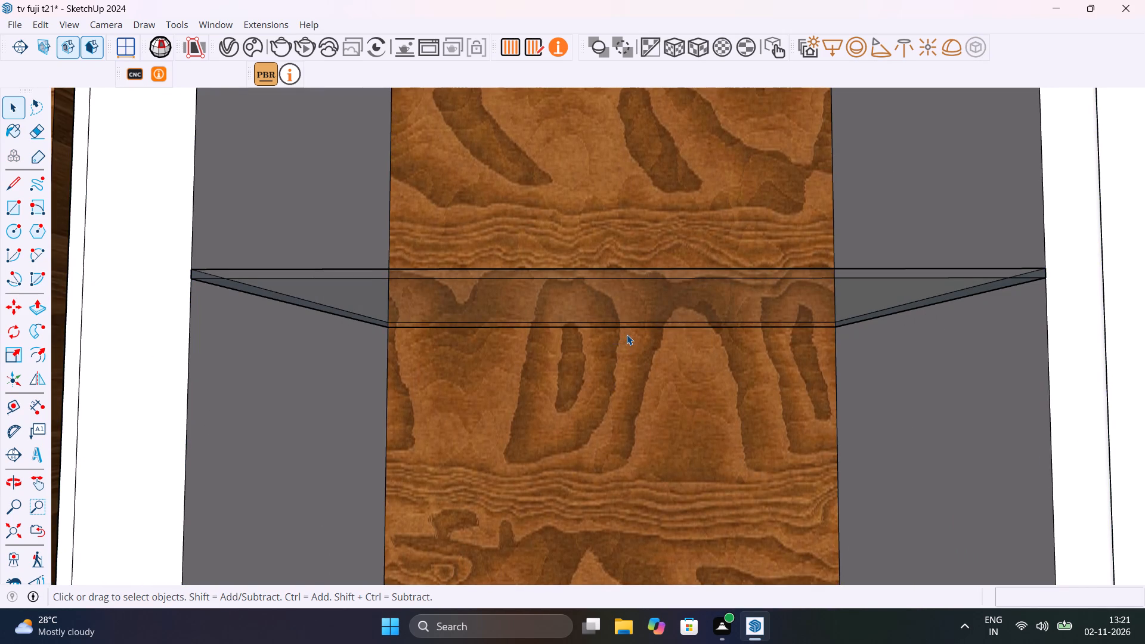
pyautogui.scroll(-13, 627, 335)
pyautogui.scroll(7, 623, 457)
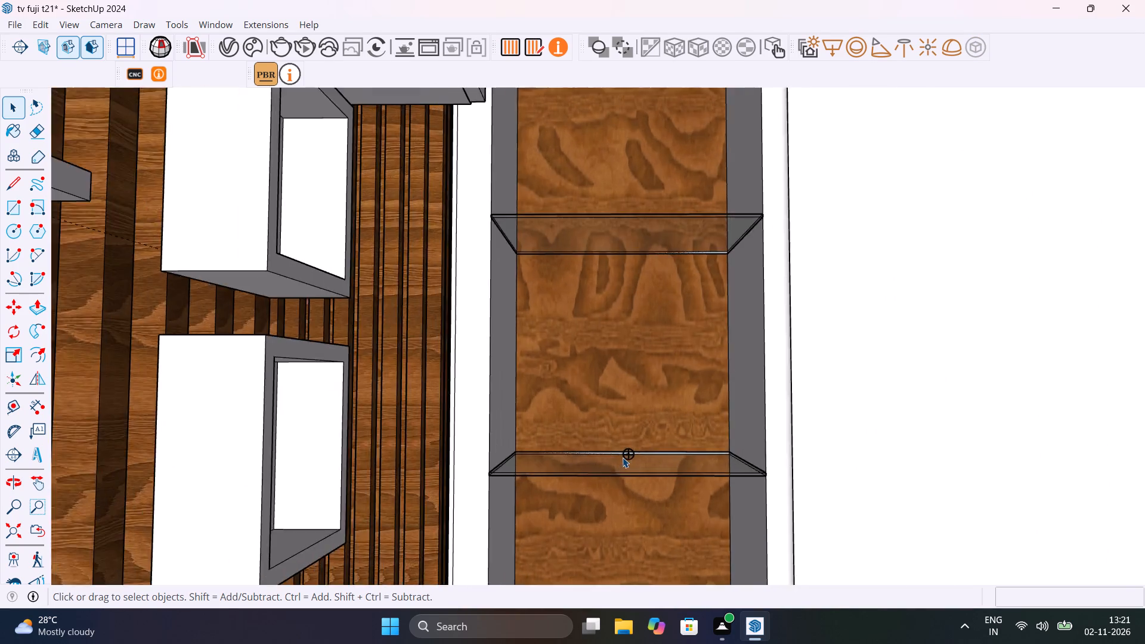
pyautogui.scroll(9, 623, 457)
pyautogui.click(638, 446)
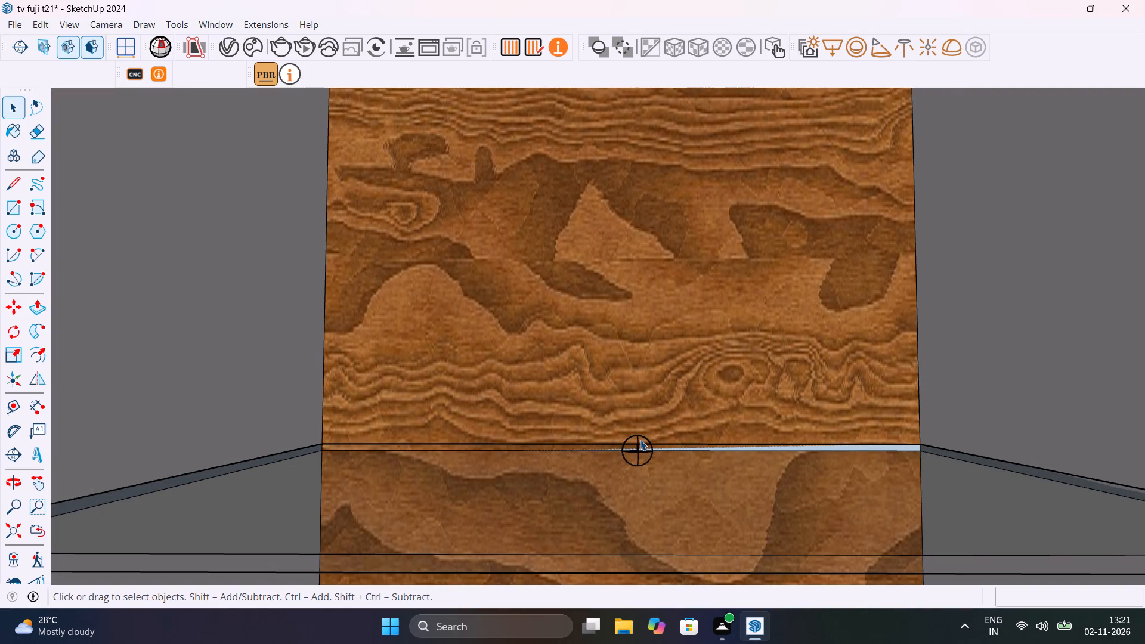
pyautogui.click(640, 440)
pyautogui.click(638, 441)
pyautogui.press('Delete')
# Delete the sphere lights below the back edges of the cabinet's third and fourth glass shelves.
pyautogui.scroll(-7, 634, 385)
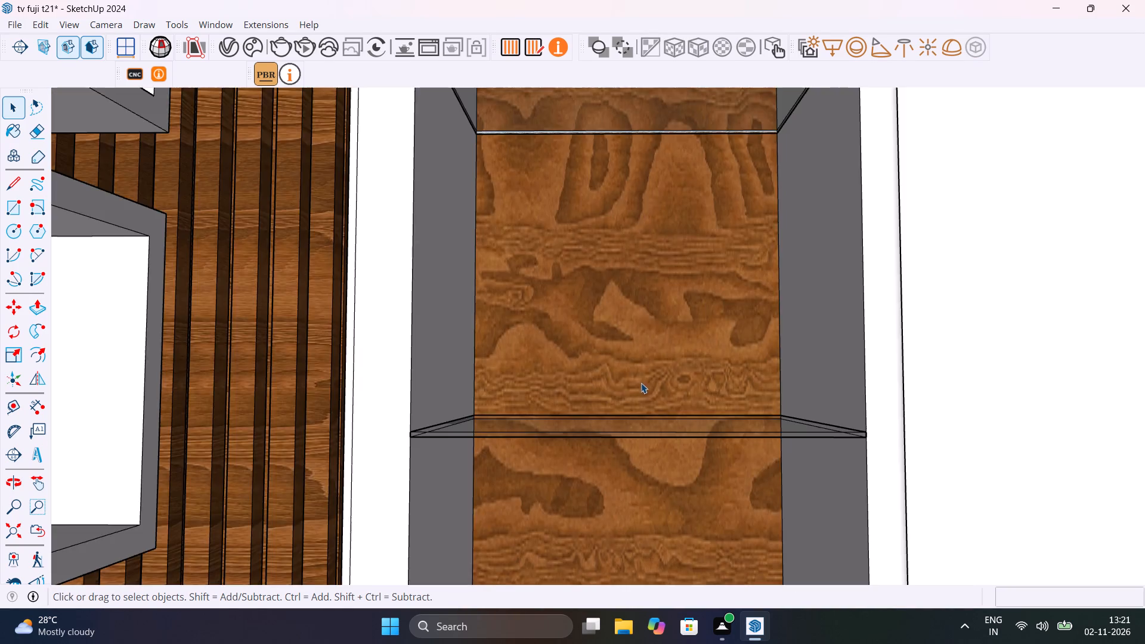
pyautogui.scroll(-7, 641, 383)
pyautogui.keyDown('shift'); pyautogui.moveTo(648, 479); pyautogui.dragTo(578, 249, button='middle'); pyautogui.keyUp('shift')
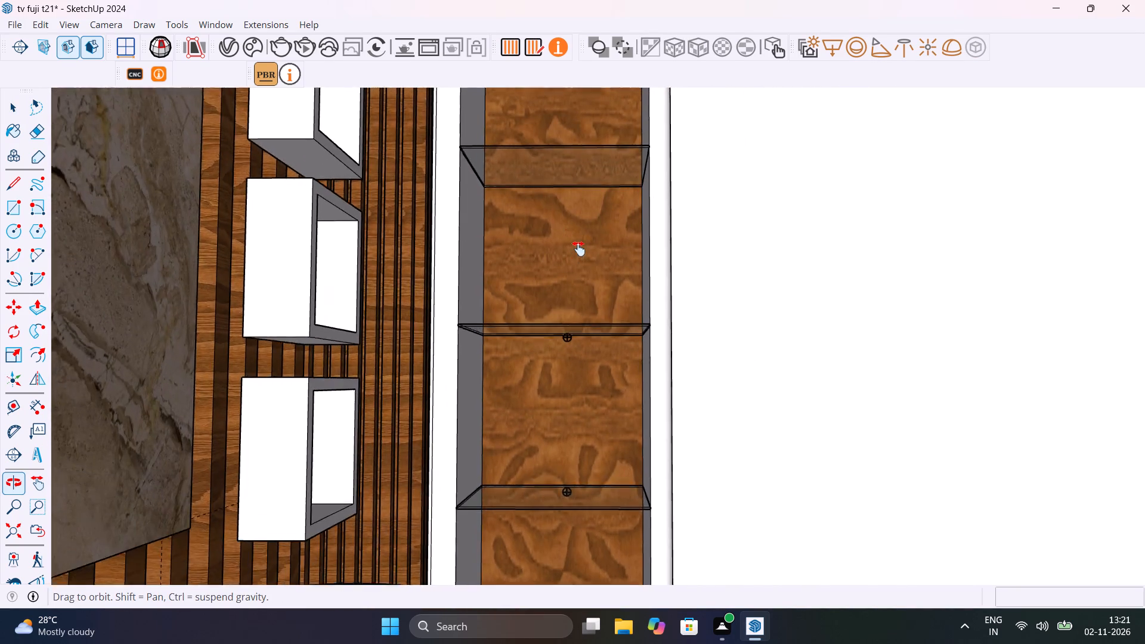
pyautogui.keyDown('shift'); pyautogui.moveTo(578, 249); pyautogui.dragTo(596, 194, button='middle'); pyautogui.keyUp('shift')
pyautogui.scroll(10, 567, 333)
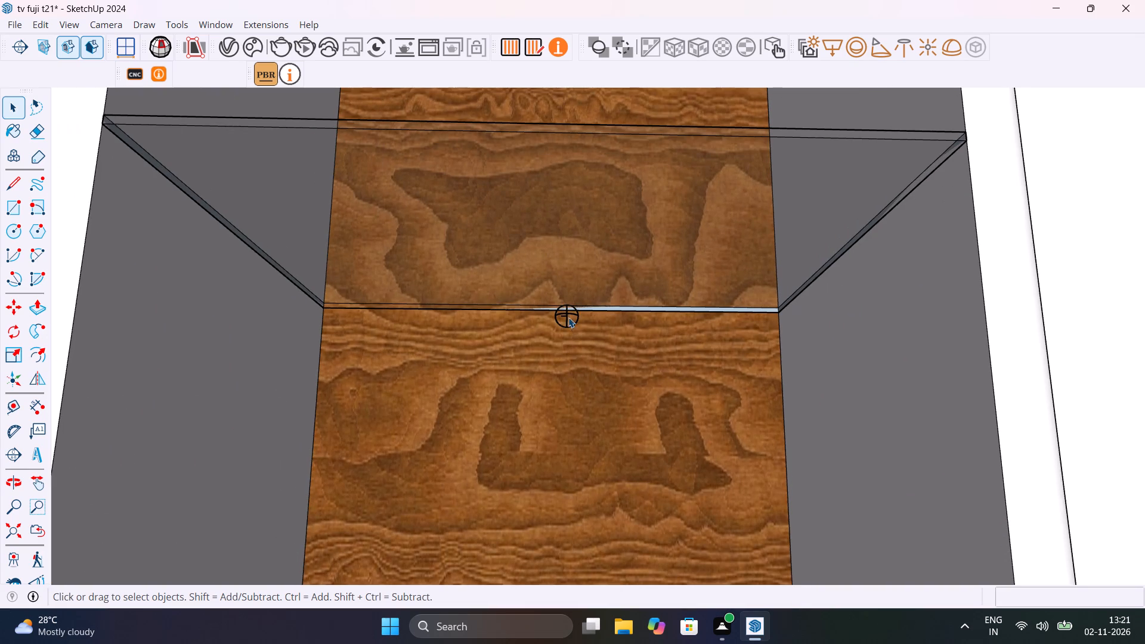
pyautogui.click(565, 314)
pyautogui.press('Delete')
pyautogui.scroll(-15, 565, 314)
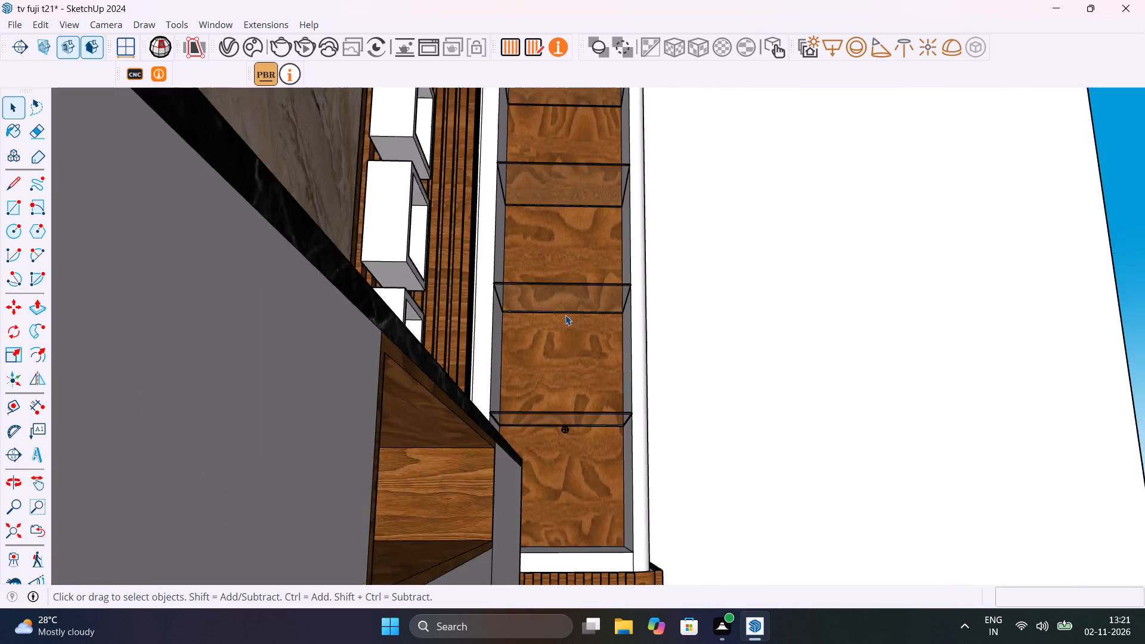
pyautogui.scroll(13, 571, 431)
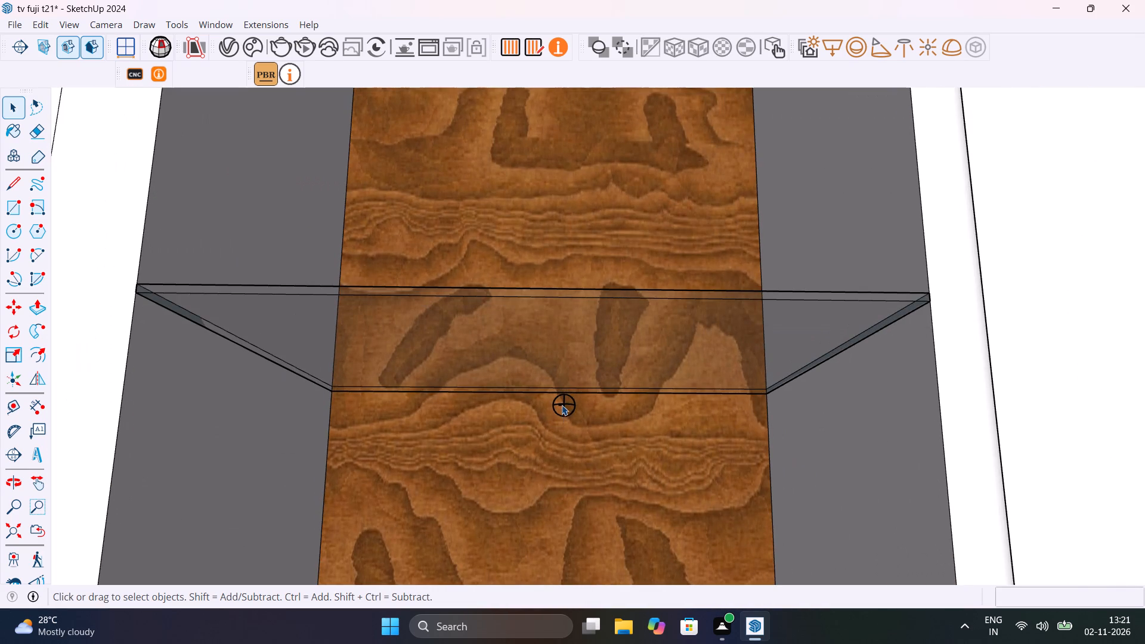
pyautogui.click(562, 402)
pyautogui.press('Delete')
# Examine the tall cabinet as a whole and the underside of its top compartment.
pyautogui.scroll(-13, 562, 402)
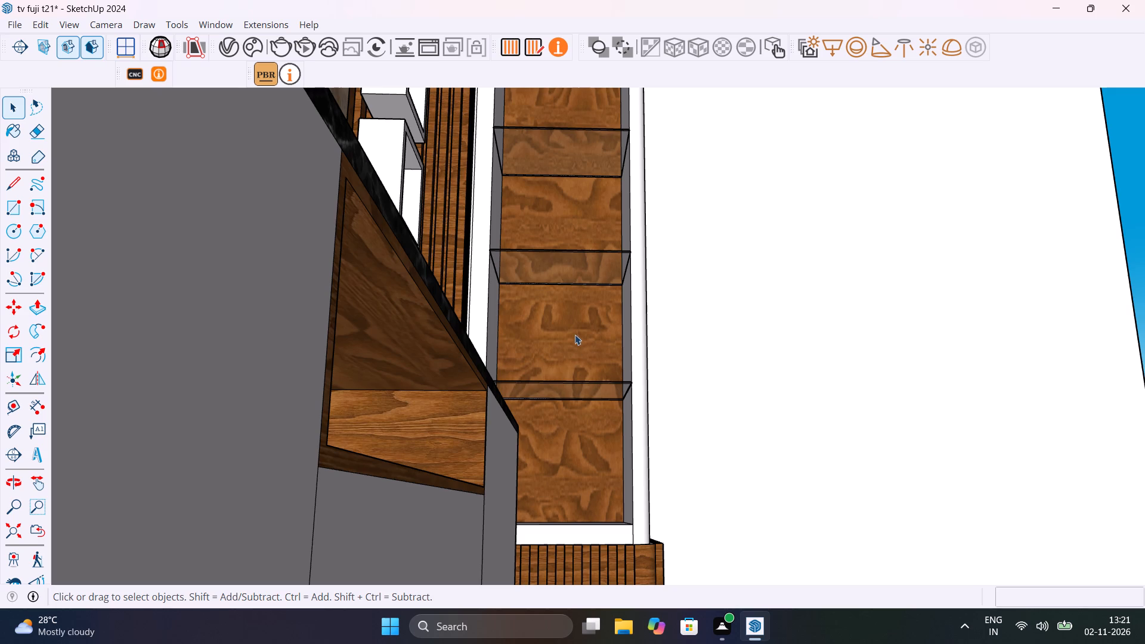
pyautogui.scroll(-4, 573, 327)
pyautogui.moveTo(575, 333); pyautogui.dragTo(524, 454, button='middle')
pyautogui.scroll(-4, 577, 320)
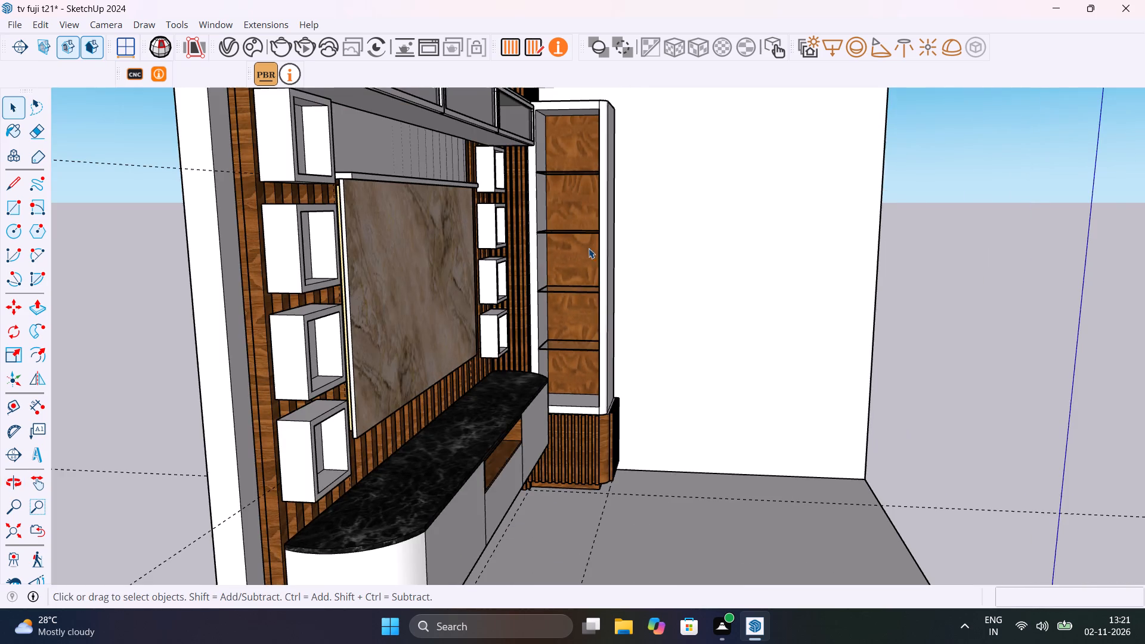
pyautogui.keyDown('shift'); pyautogui.moveTo(592, 241); pyautogui.dragTo(581, 412, button='middle'); pyautogui.keyUp('shift')
pyautogui.scroll(11, 565, 309)
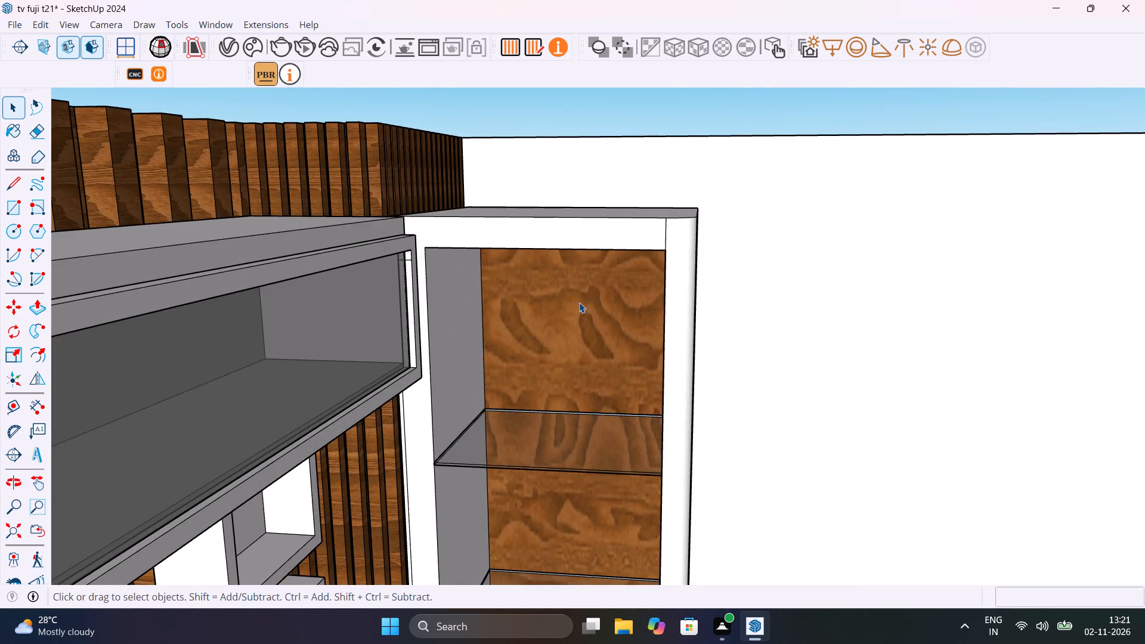
pyautogui.moveTo(579, 301); pyautogui.dragTo(587, 273, button='middle')
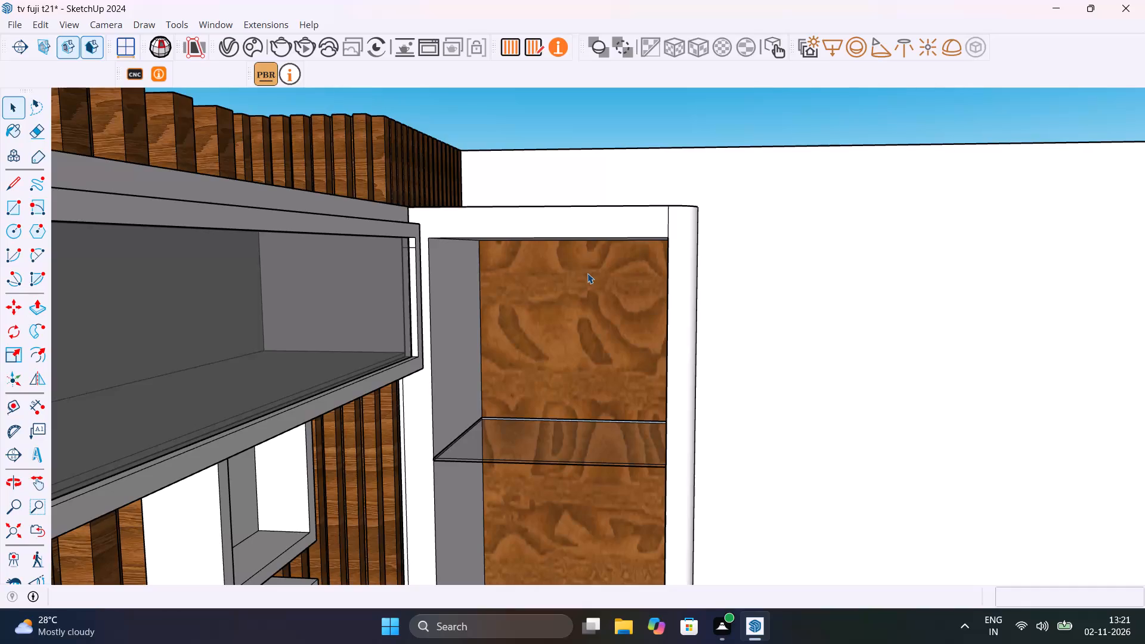
pyautogui.moveTo(591, 270); pyautogui.dragTo(604, 209, button='middle')
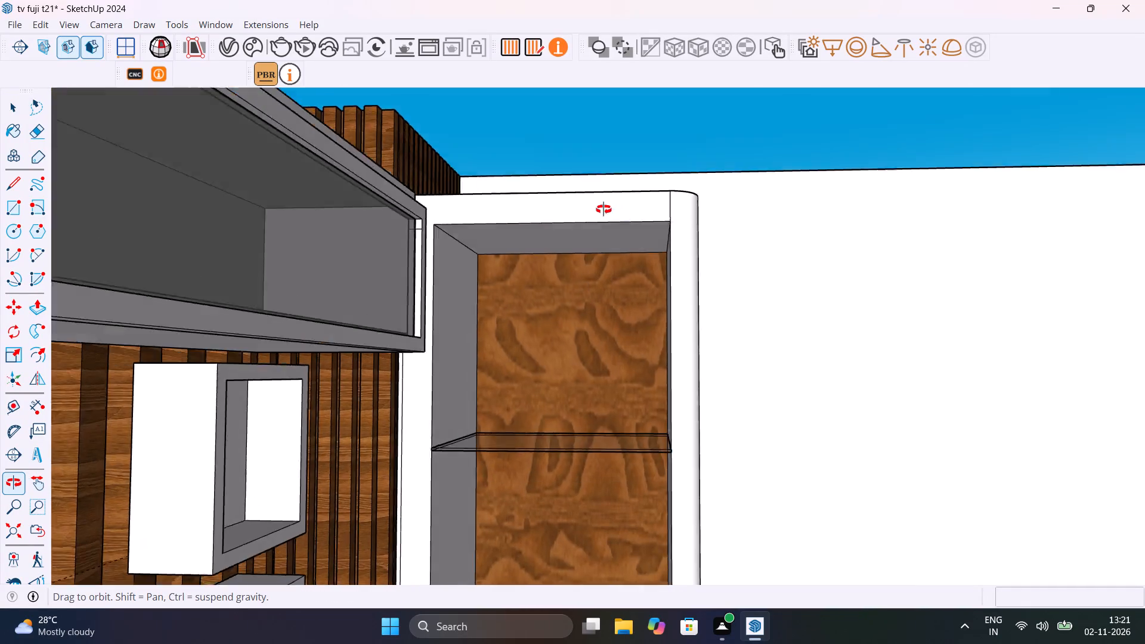
pyautogui.moveTo(604, 209); pyautogui.dragTo(593, 146, button='middle')
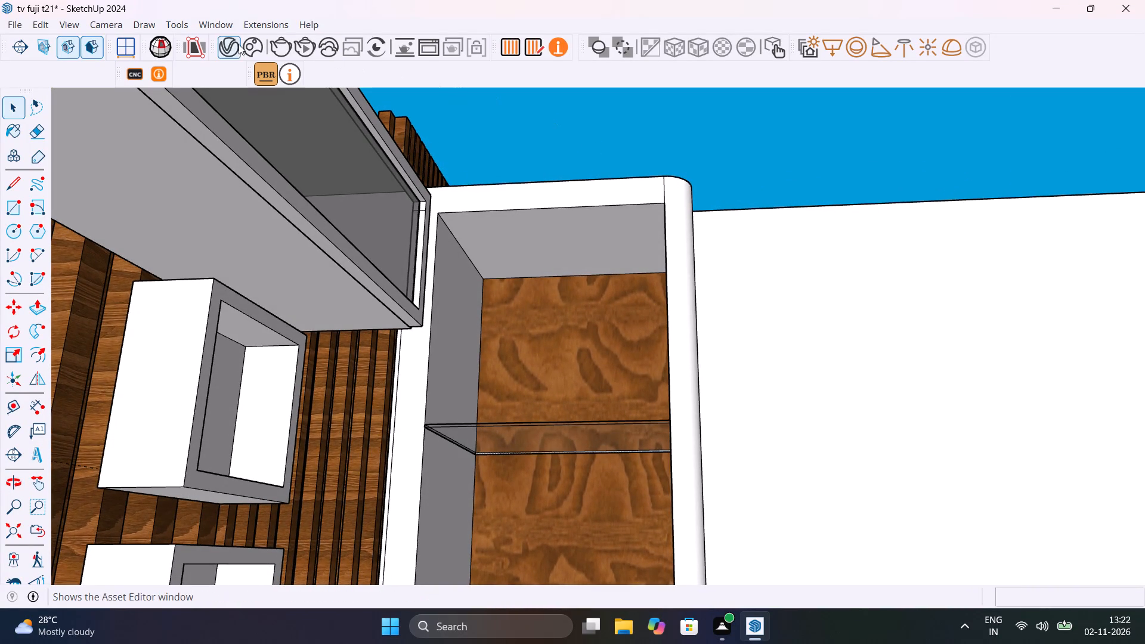
# Clear the wood search in the Chaos Cosmos Browser and look through the online assets across all categories.
pyautogui.click(259, 48)
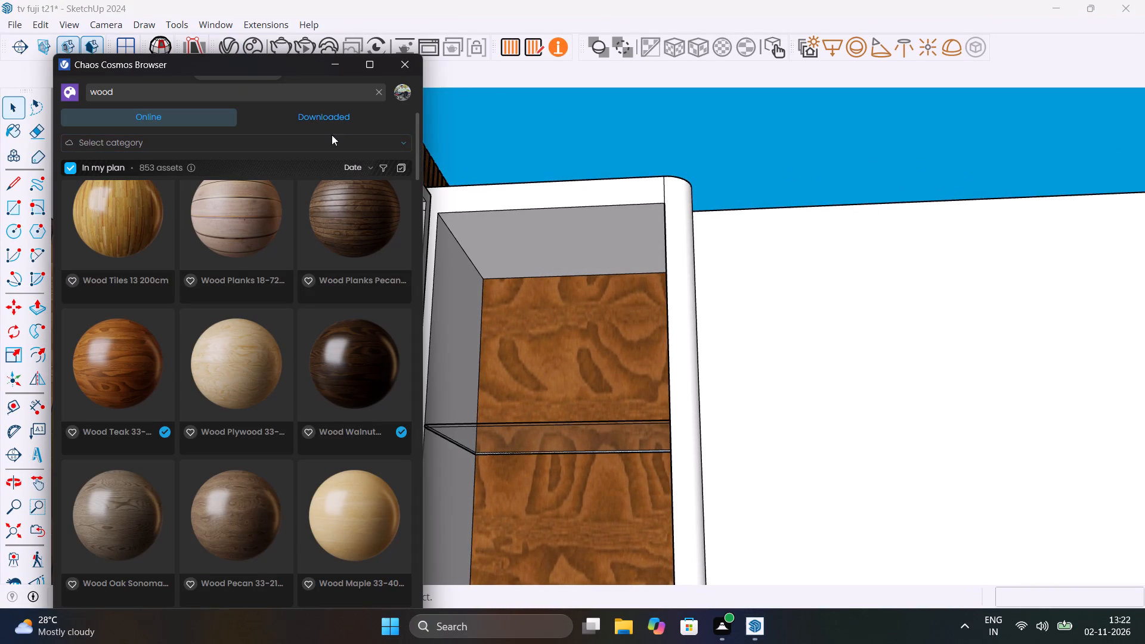
pyautogui.click(380, 90)
pyautogui.scroll(-4, 349, 284)
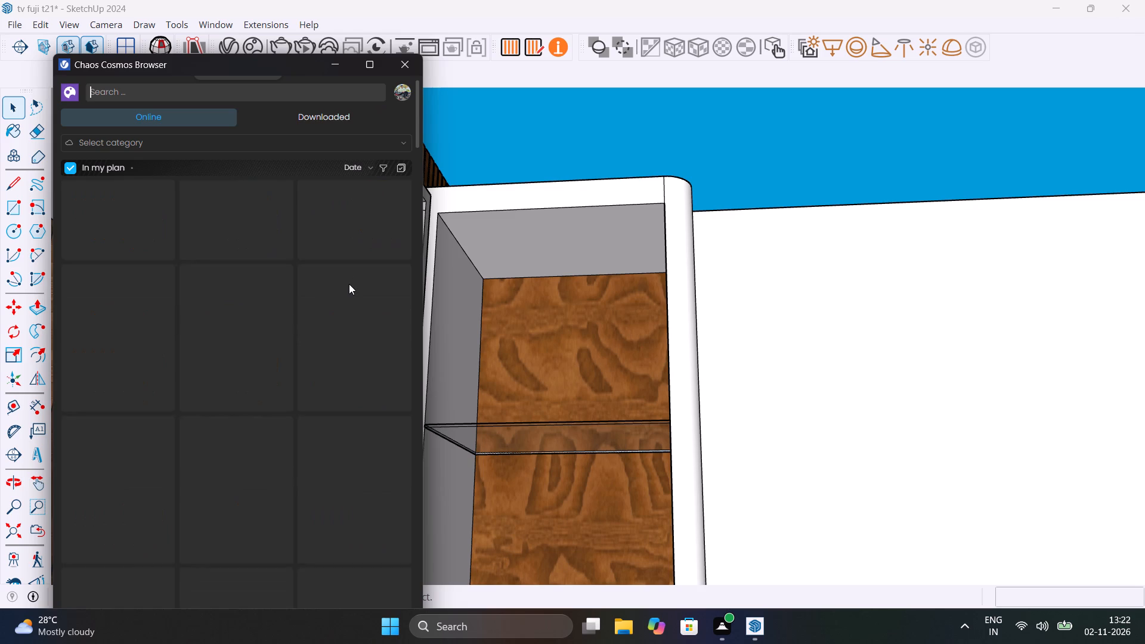
pyautogui.scroll(-2, 349, 284)
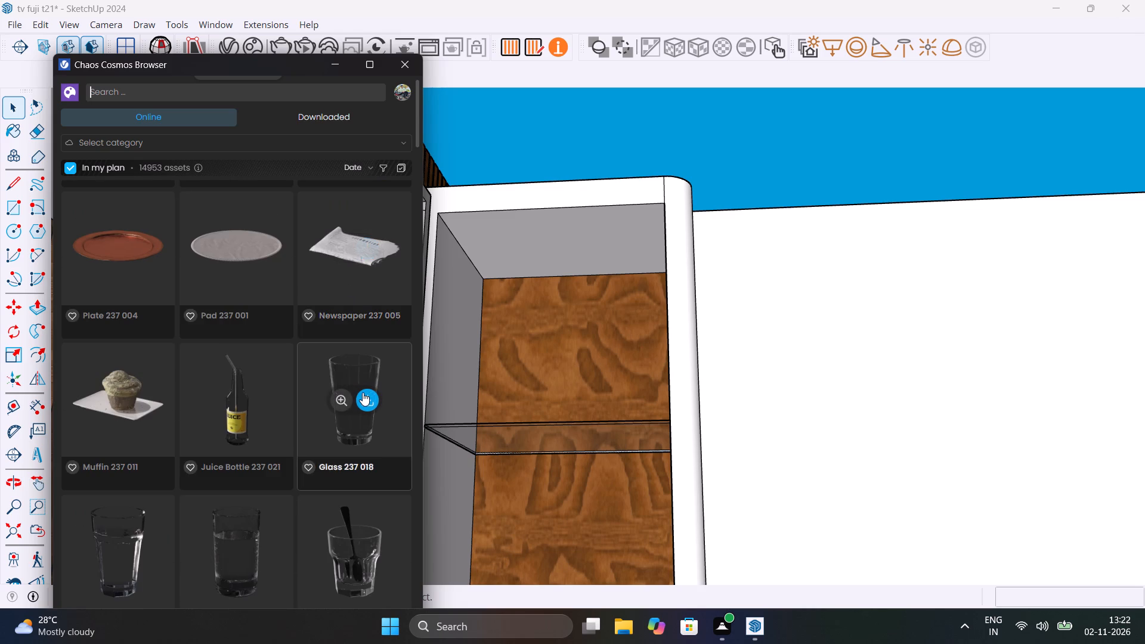
pyautogui.scroll(-12, 363, 392)
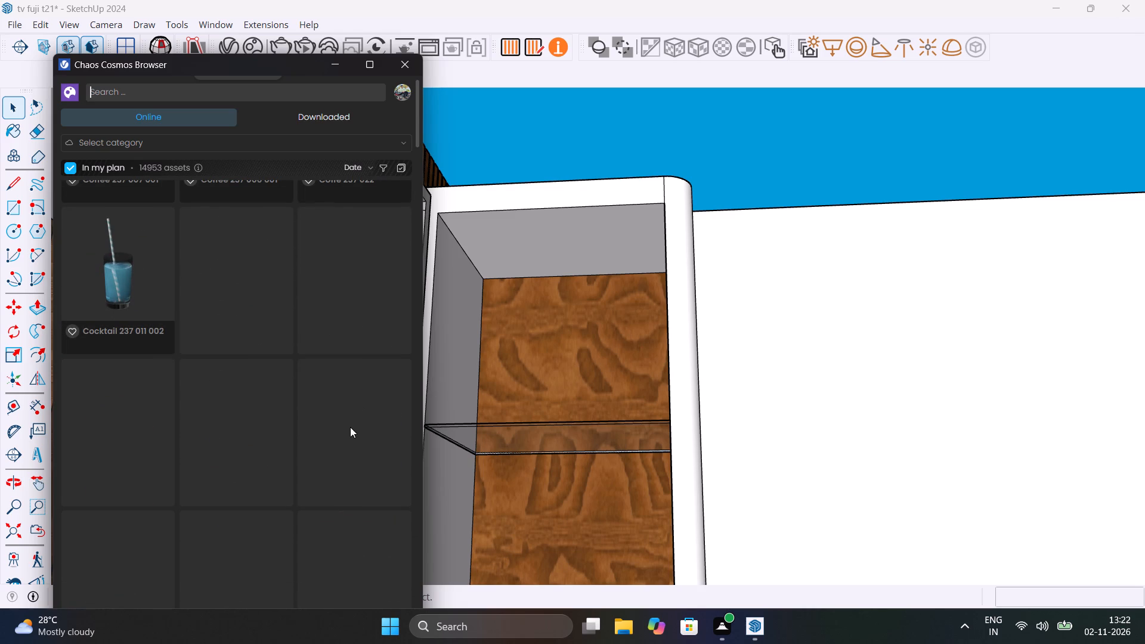
pyautogui.scroll(-4, 350, 446)
pyautogui.scroll(18, 350, 446)
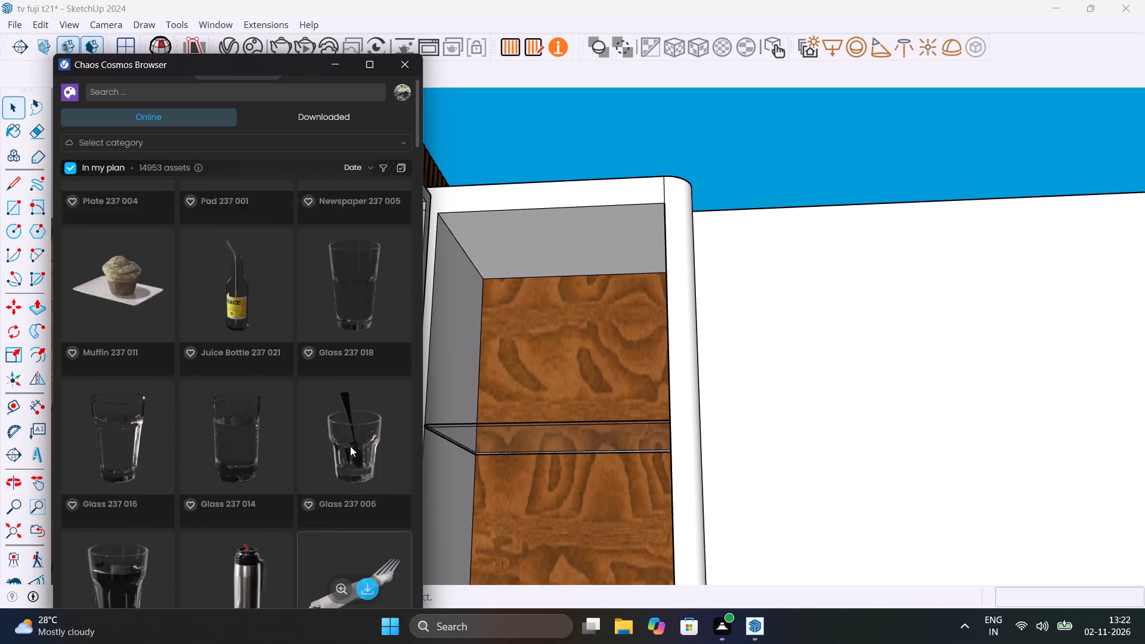
pyautogui.scroll(18, 350, 446)
pyautogui.scroll(-15, 350, 447)
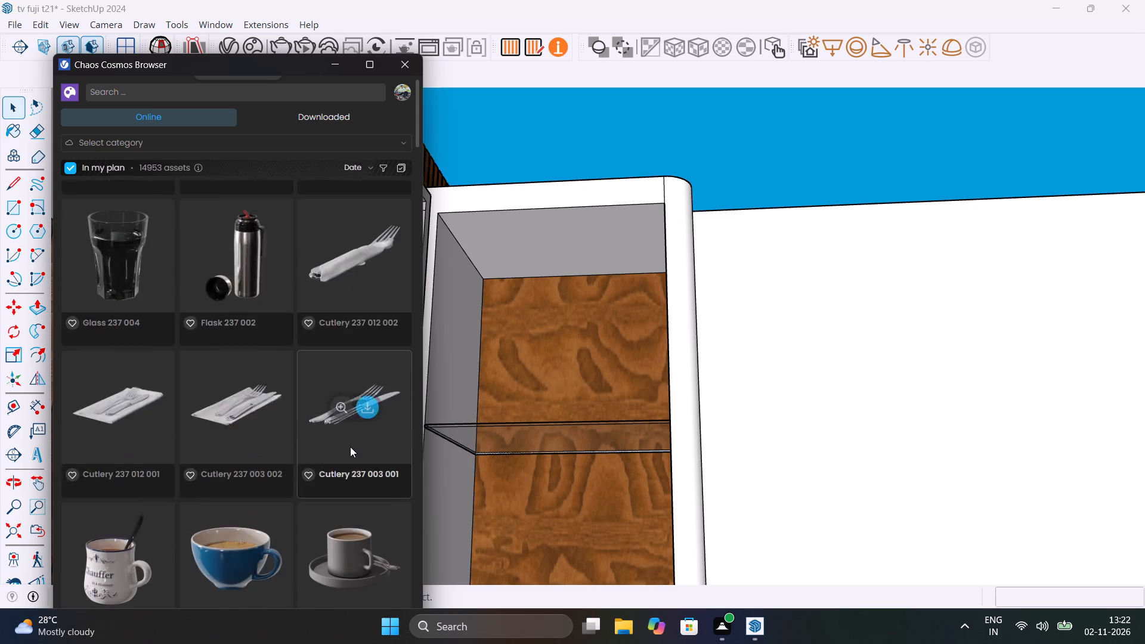
pyautogui.scroll(-4, 350, 447)
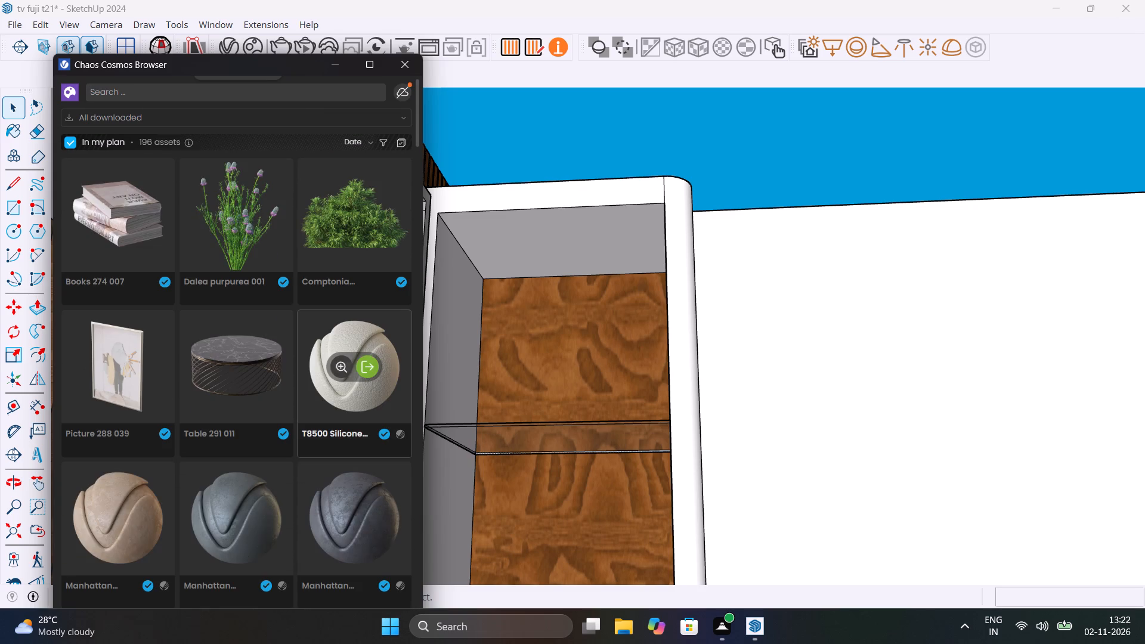
# Import the Tlon Light 650 ceiling lamp from the downloaded Cosmos assets and place it in the empty space outside the side wall.
pyautogui.scroll(-12, 350, 447)
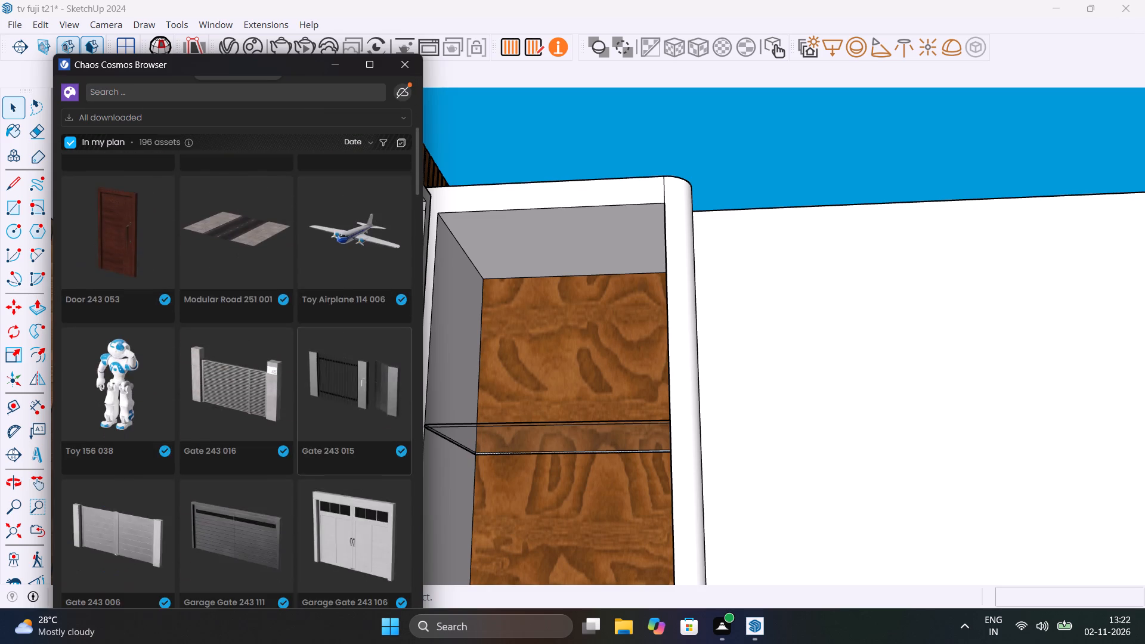
pyautogui.scroll(-14, 350, 447)
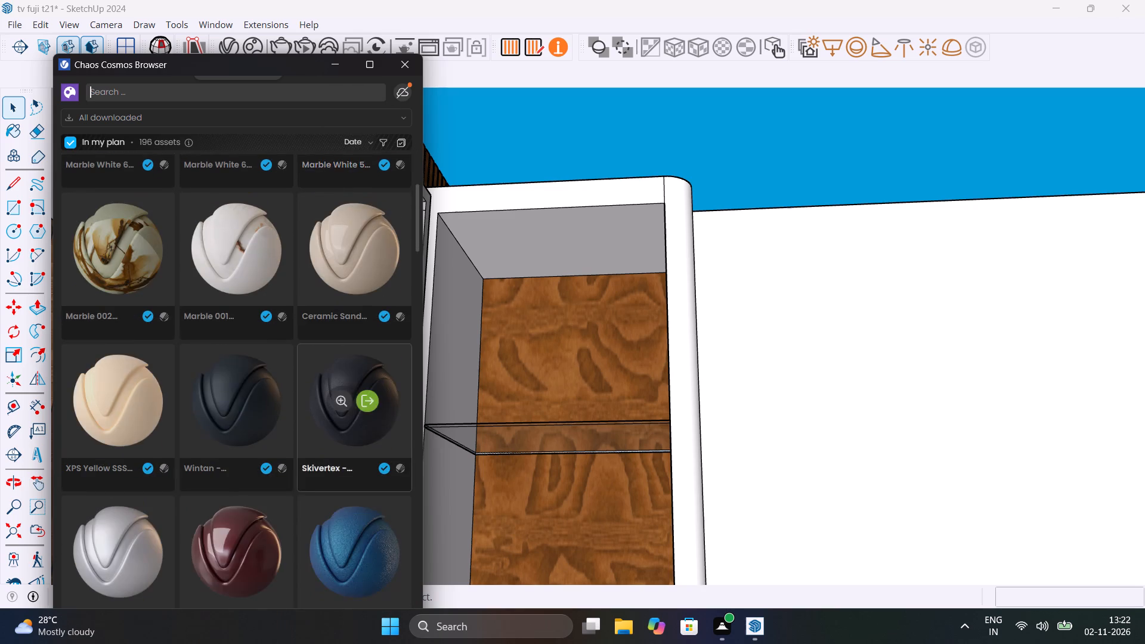
pyautogui.scroll(-20, 350, 447)
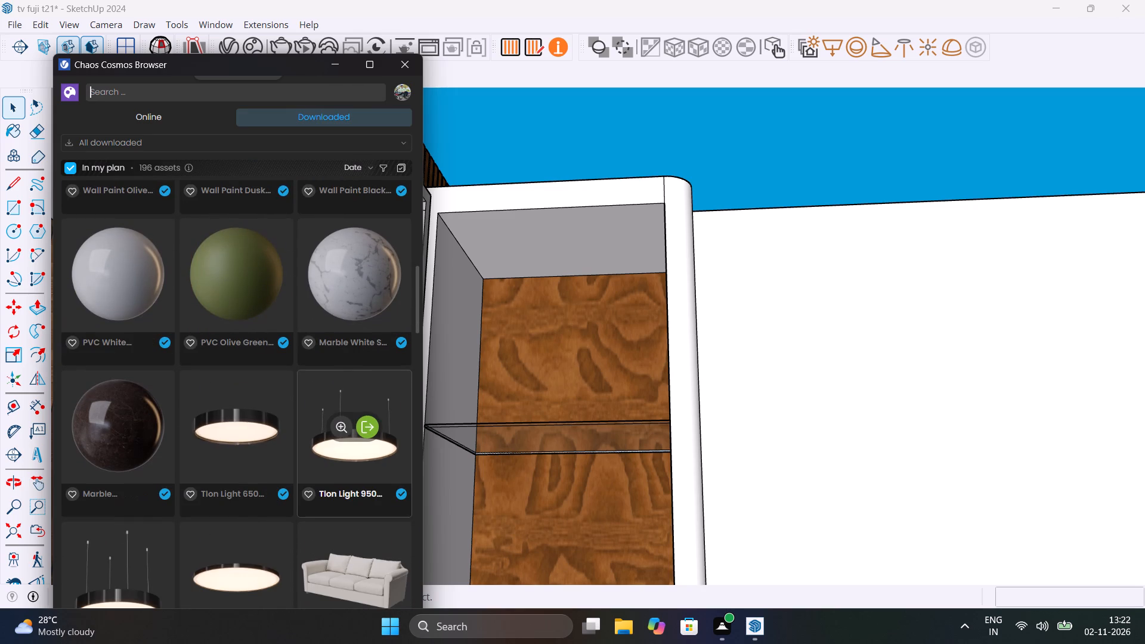
pyautogui.click(248, 423)
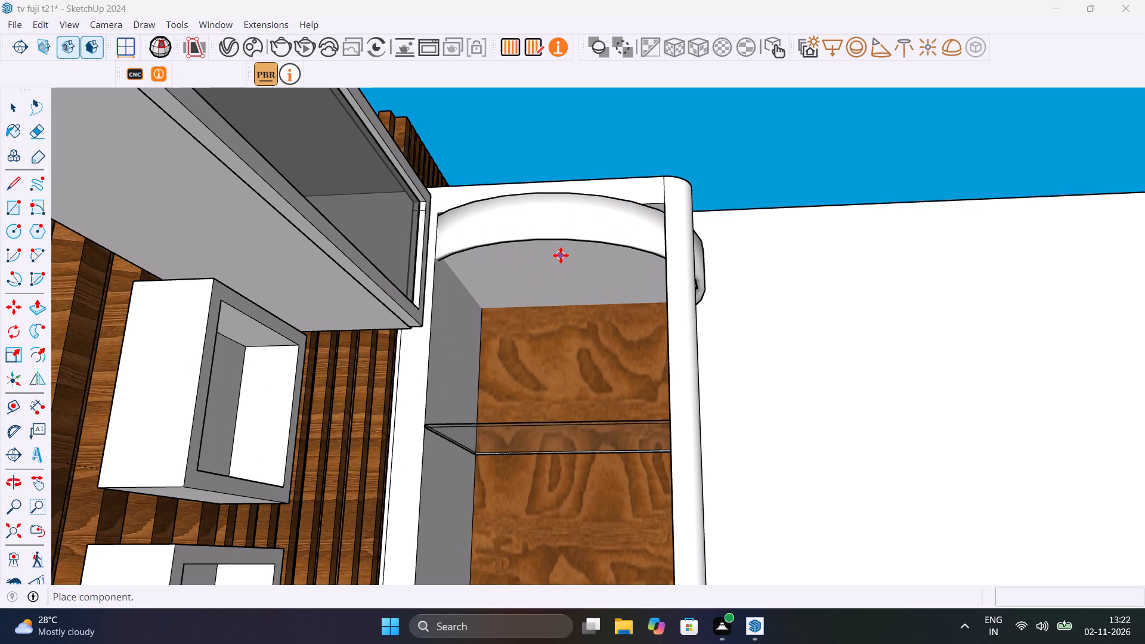
pyautogui.scroll(-6, 559, 306)
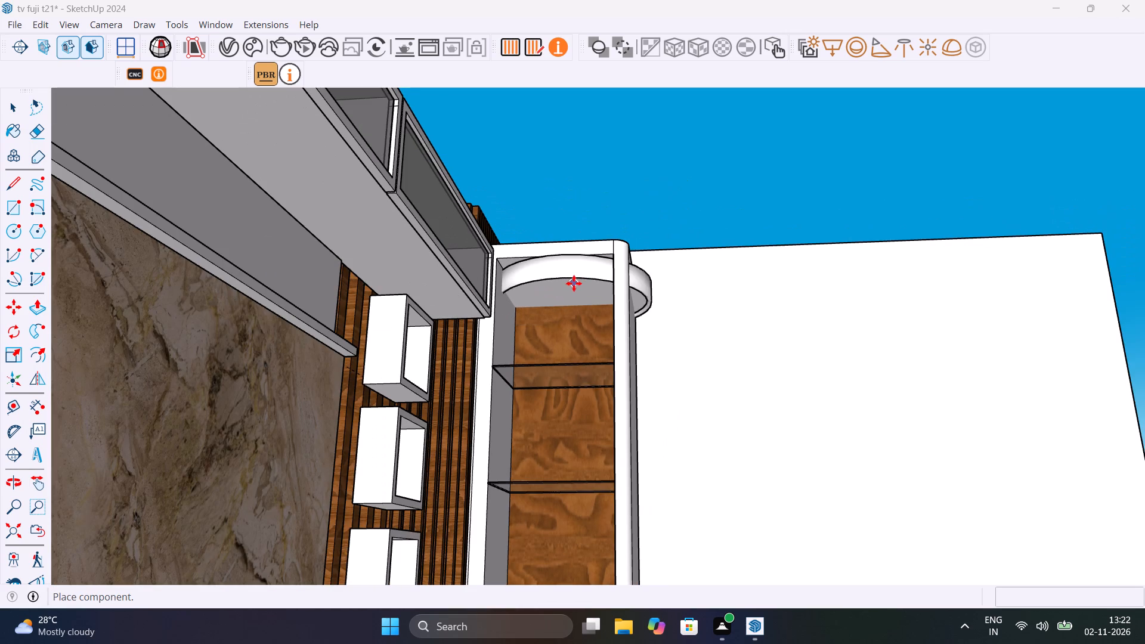
pyautogui.scroll(-12, 680, 355)
pyautogui.moveTo(673, 376); pyautogui.dragTo(432, 561, button='middle')
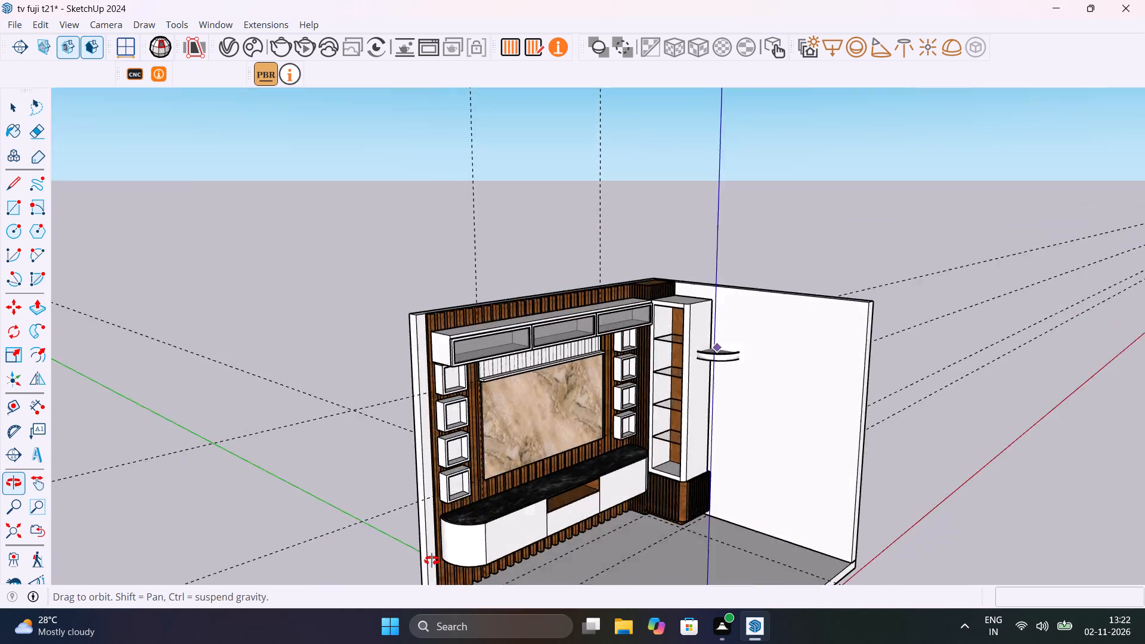
pyautogui.moveTo(432, 561); pyautogui.dragTo(353, 634, button='middle')
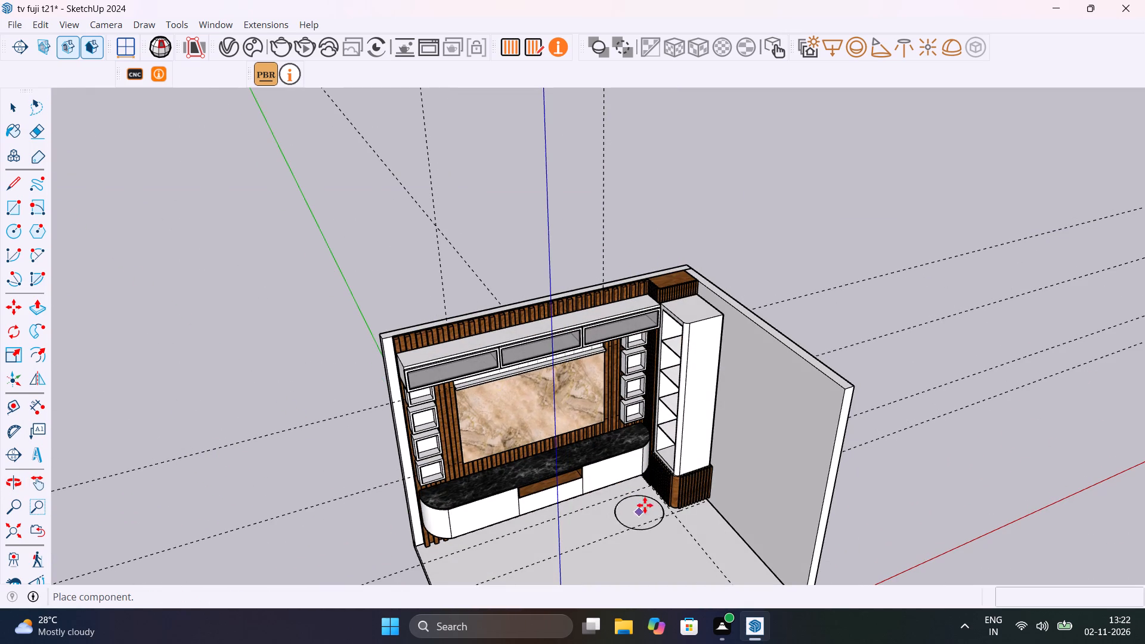
pyautogui.scroll(12, 668, 402)
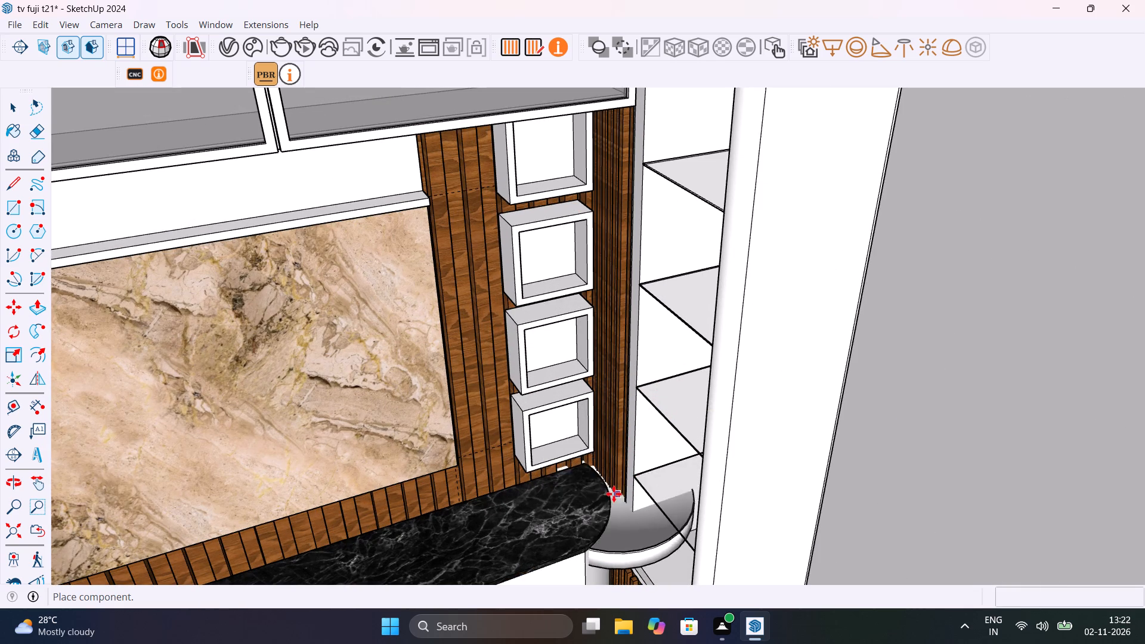
pyautogui.scroll(-20, 627, 336)
pyautogui.scroll(4, 769, 332)
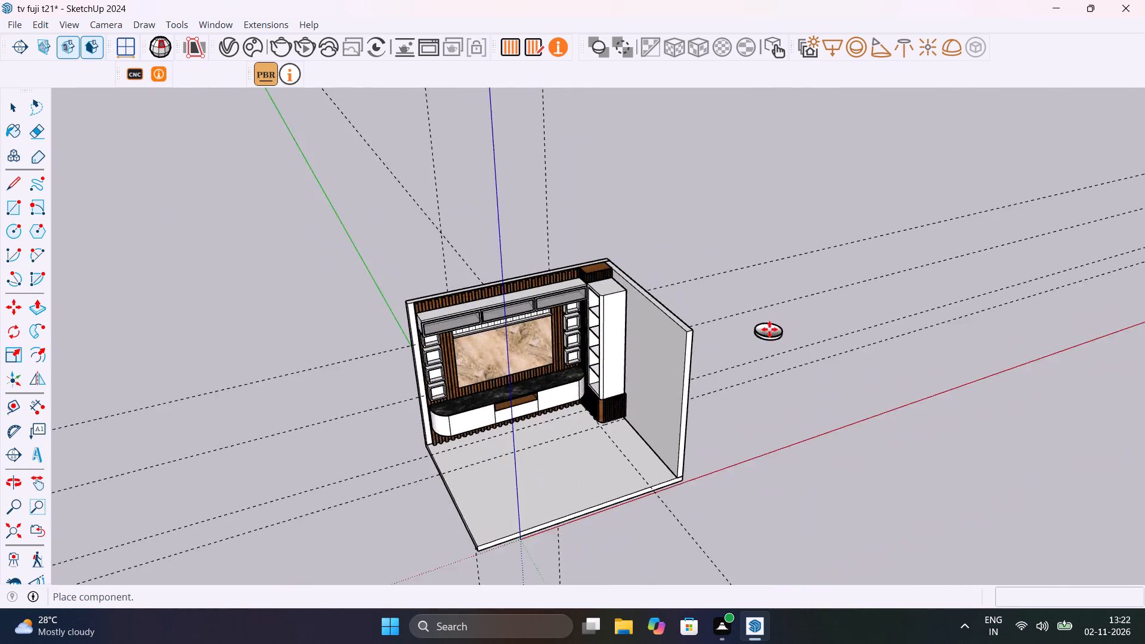
pyautogui.scroll(7, 769, 329)
pyautogui.click(770, 333)
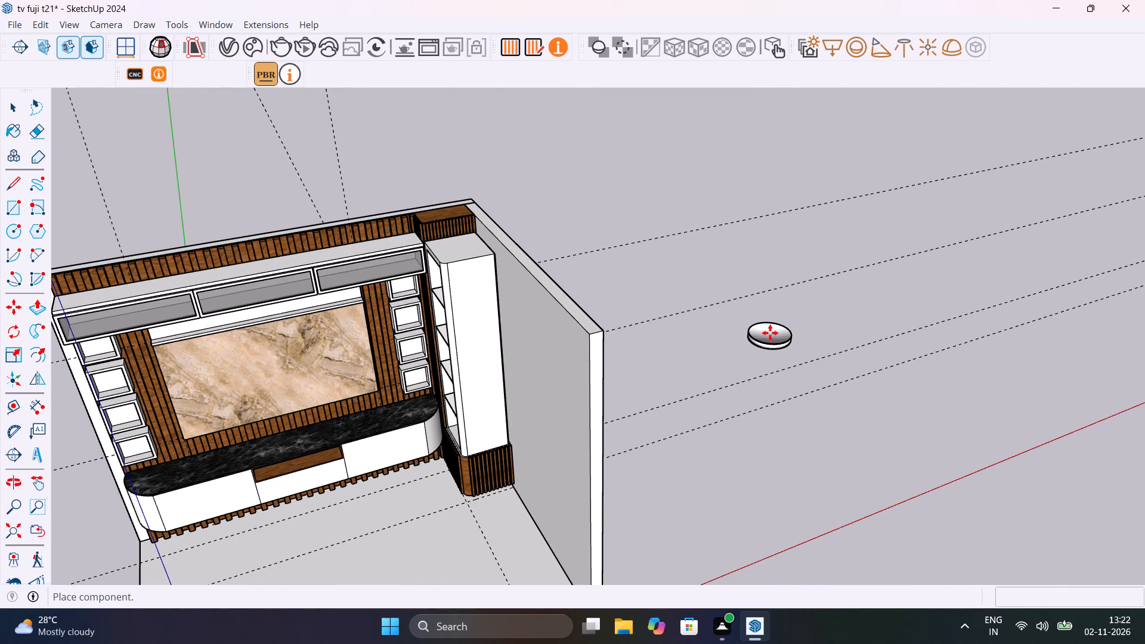
# Scale the imported round light down uniformly about its opposite corner to roughly a third of its size.
pyautogui.scroll(5, 770, 333)
pyautogui.press('space')
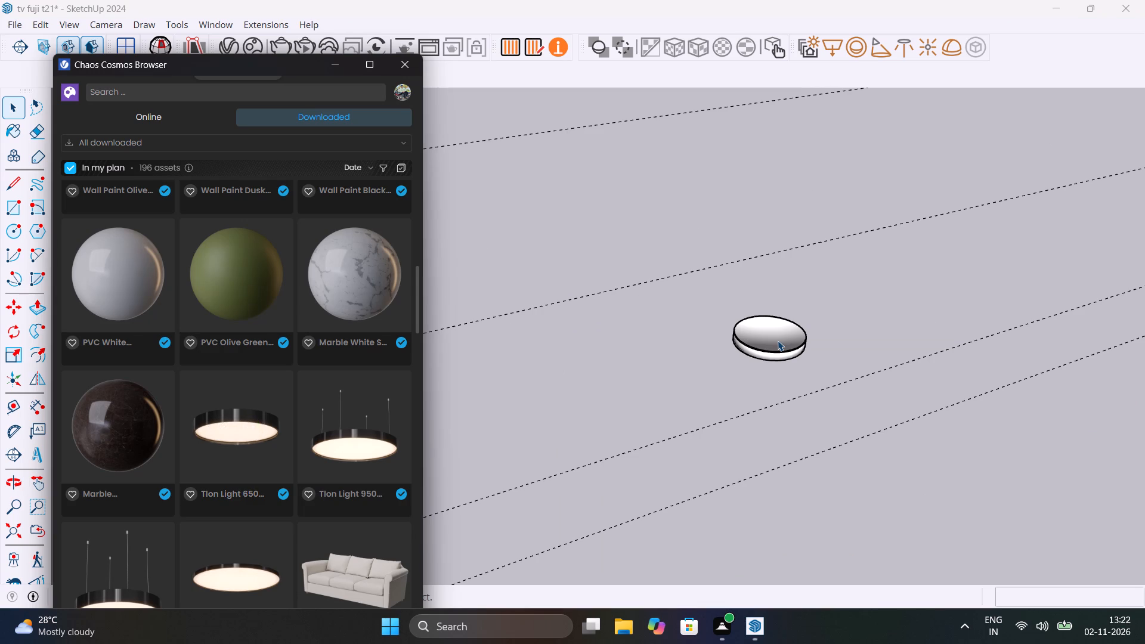
pyautogui.press('s')
pyautogui.click(759, 335)
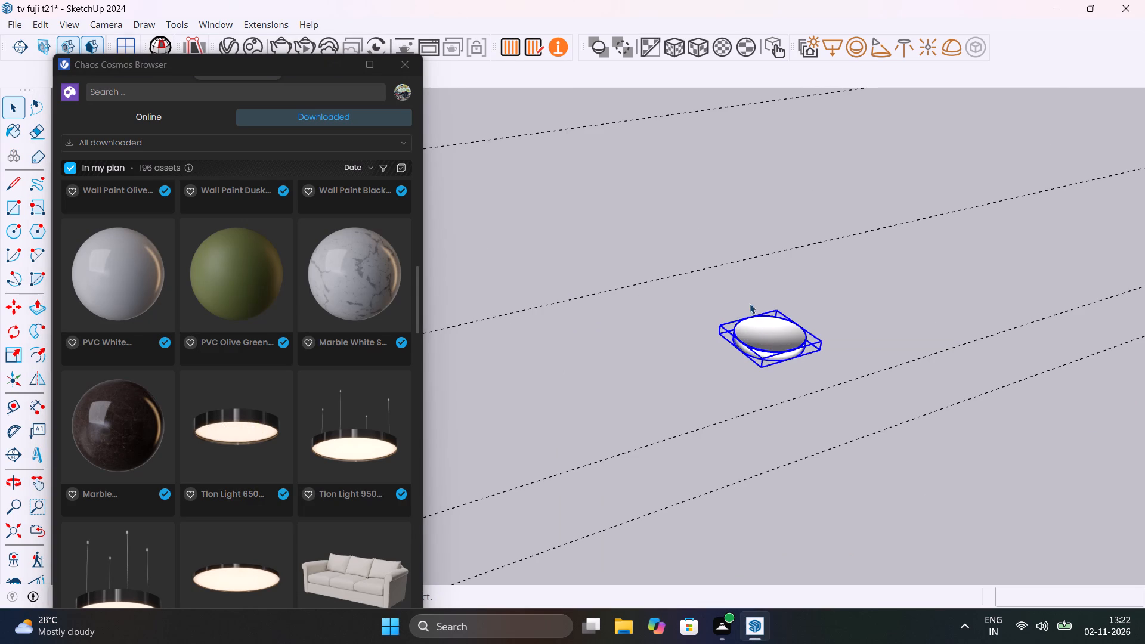
pyautogui.click(410, 69)
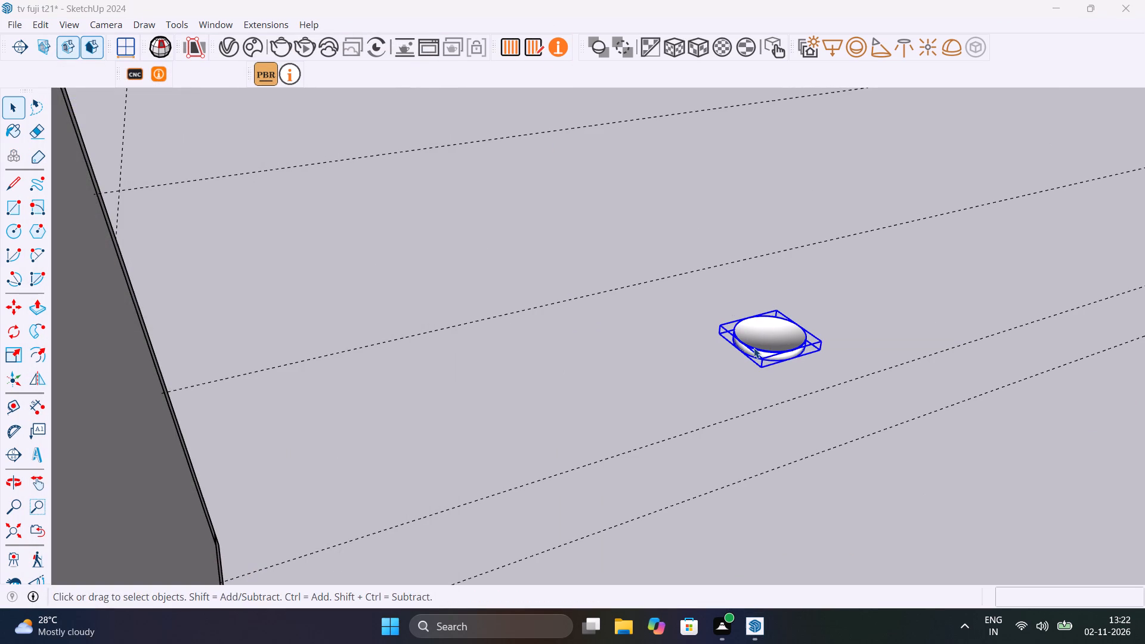
pyautogui.press('s')
pyautogui.click(775, 320)
pyautogui.press('s')
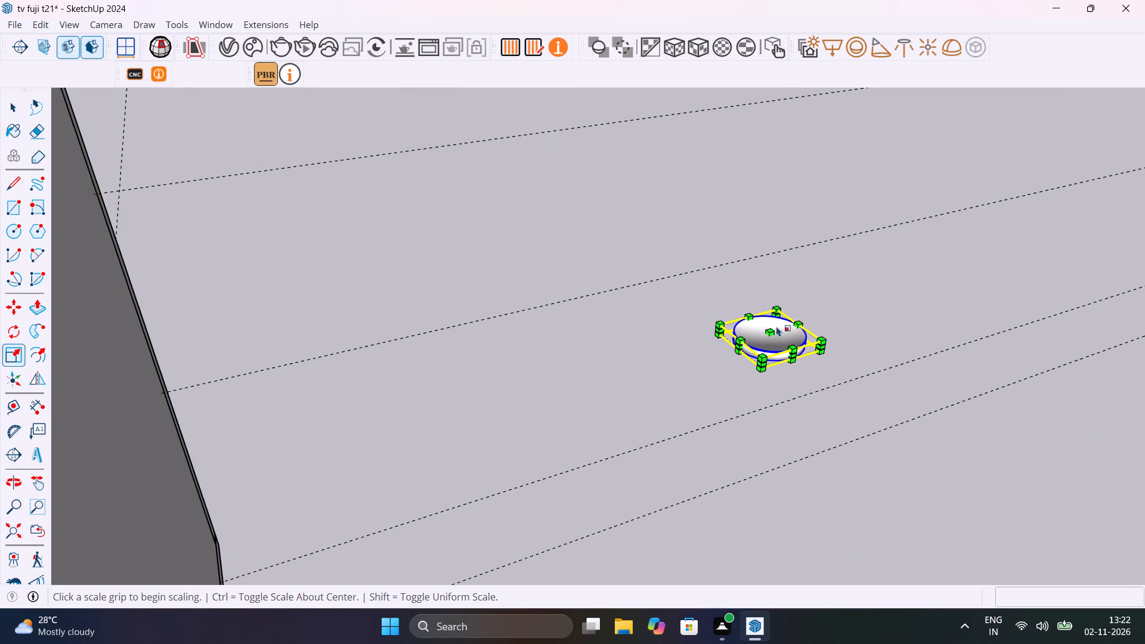
pyautogui.click(778, 309)
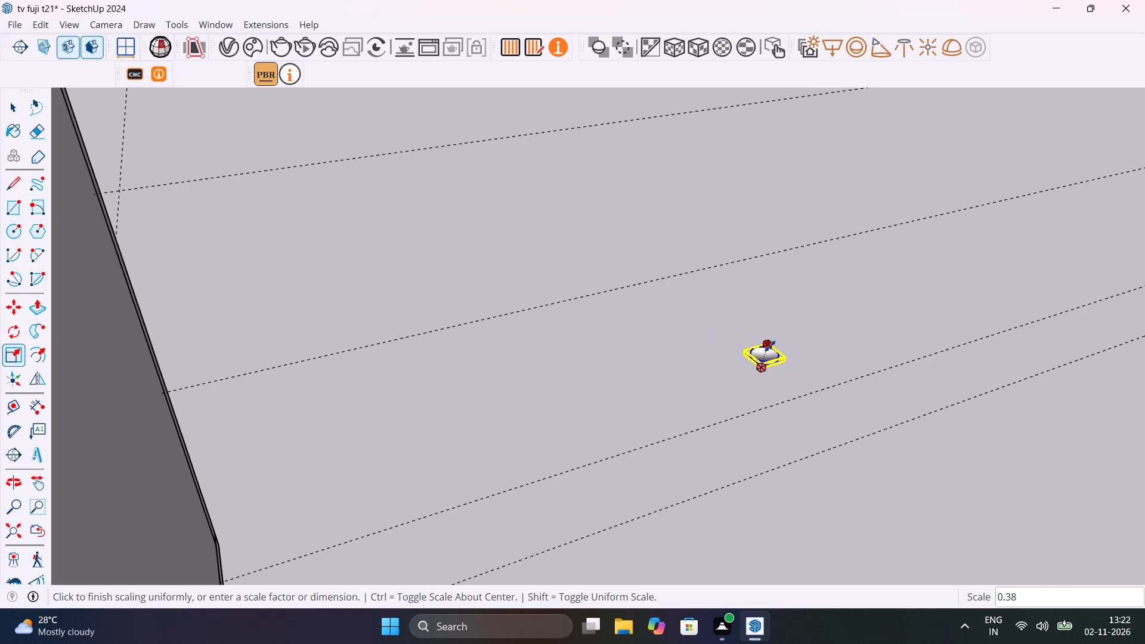
pyautogui.click(770, 356)
pyautogui.press('space')
# Move the scaled round light from outside the room into the top compartment of the tall glass-shelf cabinet.
pyautogui.scroll(11, 763, 368)
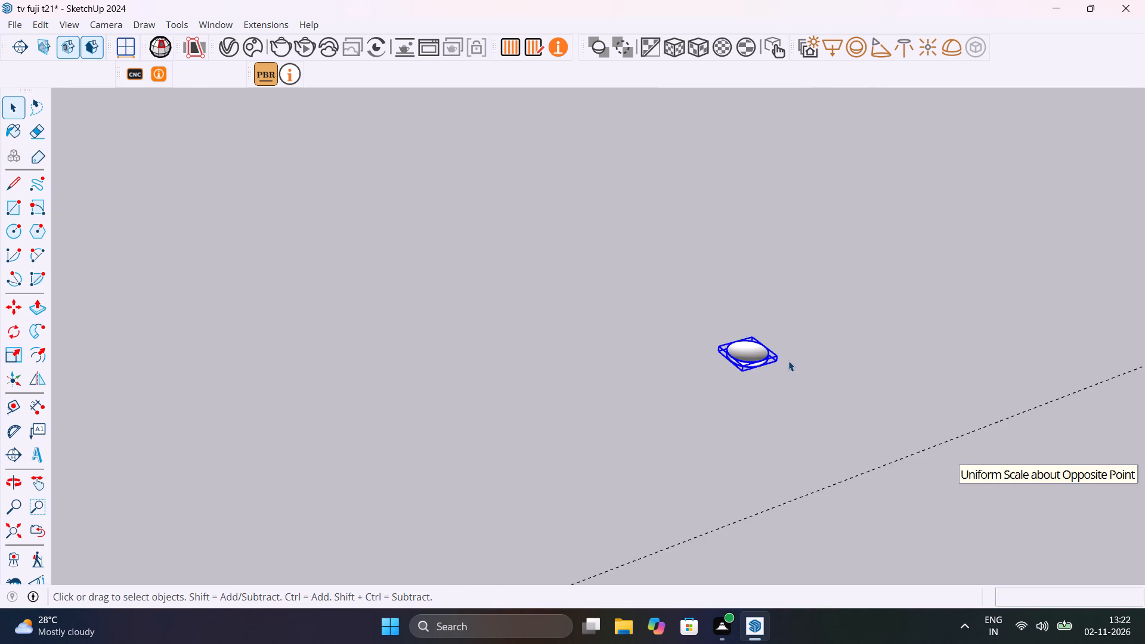
pyautogui.scroll(5, 788, 361)
pyautogui.press('m')
pyautogui.click(775, 363)
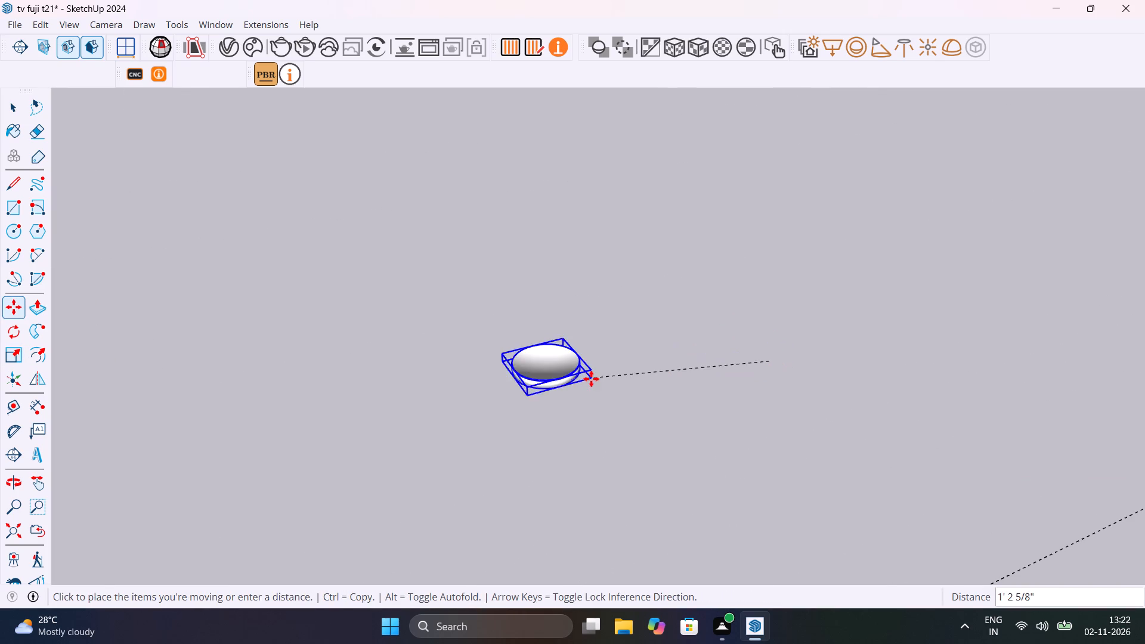
pyautogui.scroll(-20, 620, 357)
pyautogui.scroll(-9, 620, 357)
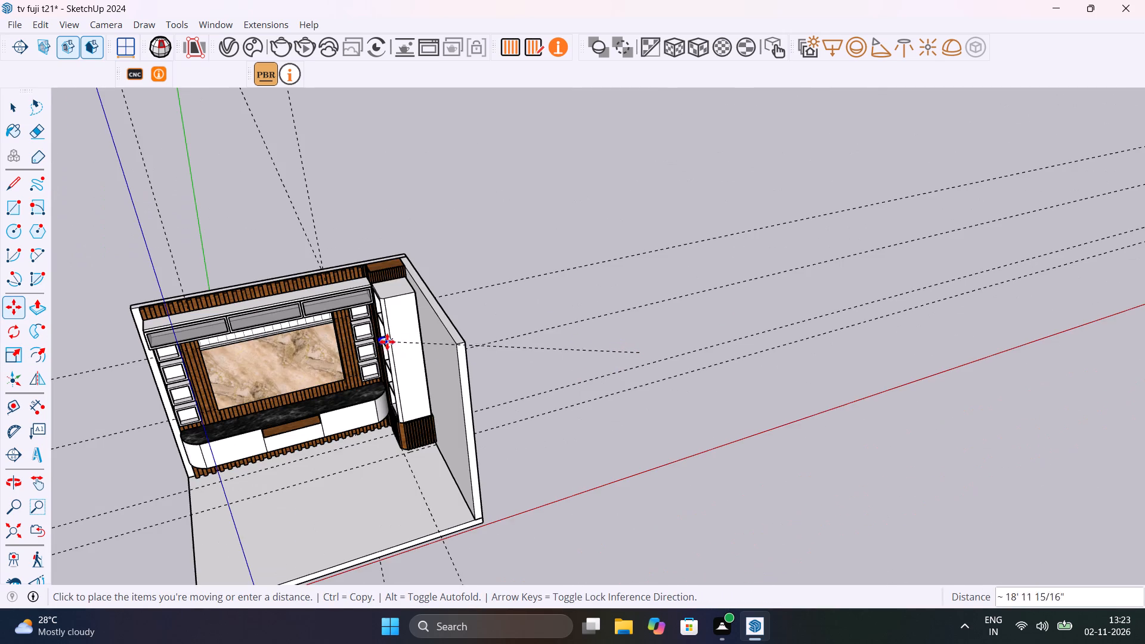
pyautogui.moveTo(385, 339); pyautogui.dragTo(626, 206, button='middle')
pyautogui.scroll(11, 448, 281)
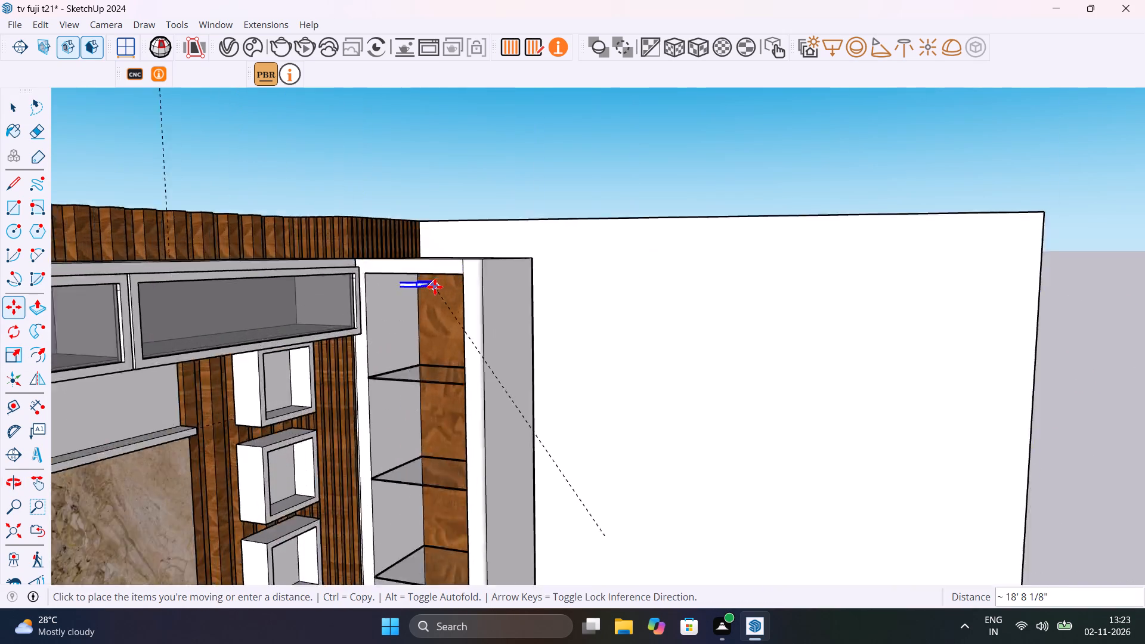
pyautogui.scroll(6, 435, 287)
pyautogui.moveTo(459, 281); pyautogui.dragTo(543, 185, button='middle')
pyautogui.scroll(1, 543, 185)
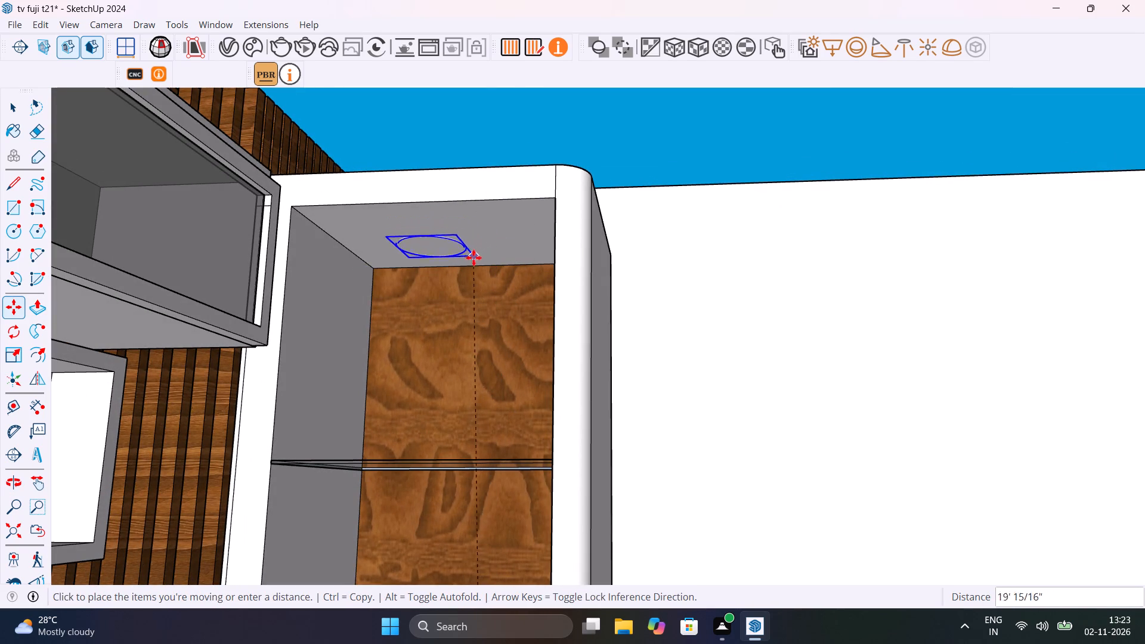
pyautogui.click(459, 286)
# Move the round light onto the underside of the tall cabinet's top panel, forward of the teak back panel.
pyautogui.scroll(9, 454, 268)
pyautogui.click(462, 290)
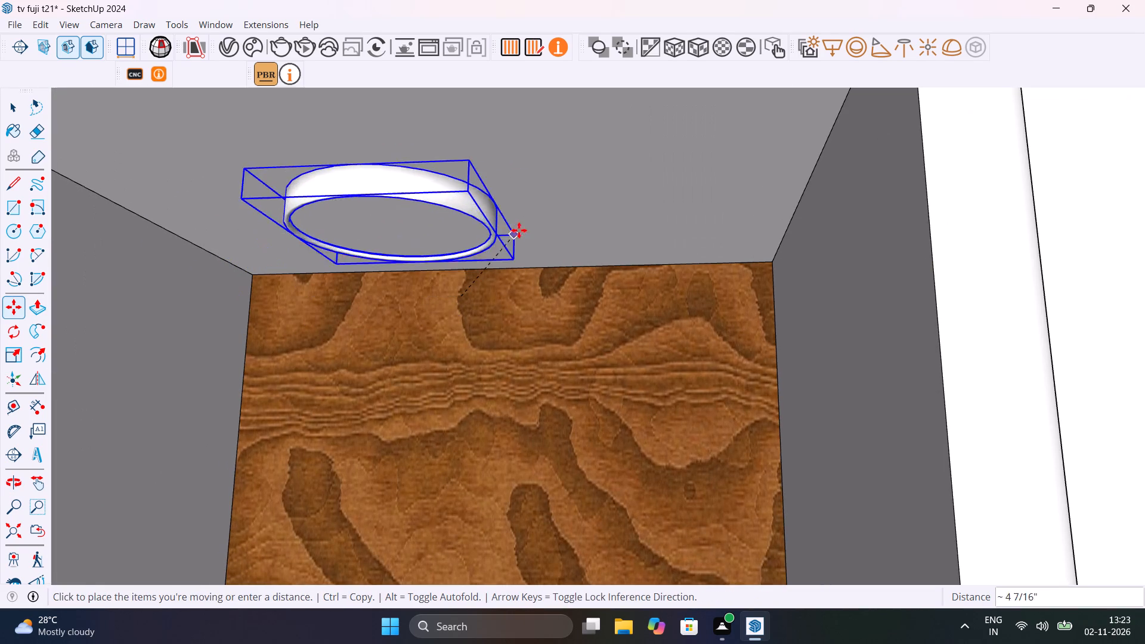
pyautogui.moveTo(577, 162); pyautogui.dragTo(509, 223, button='middle')
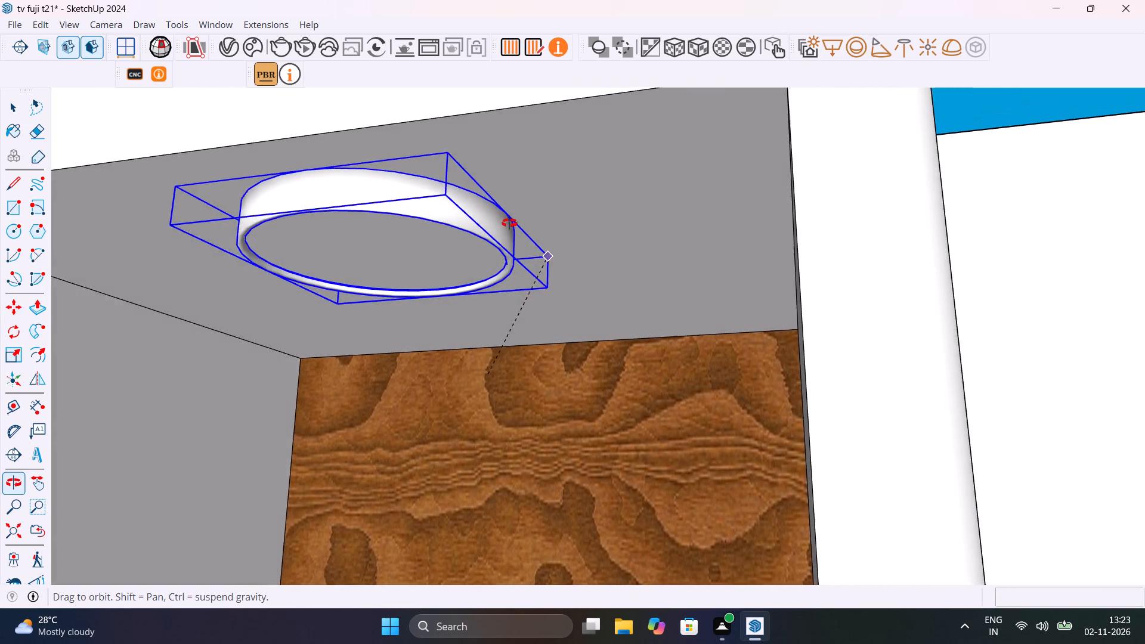
pyautogui.moveTo(509, 223); pyautogui.dragTo(498, 222, button='middle')
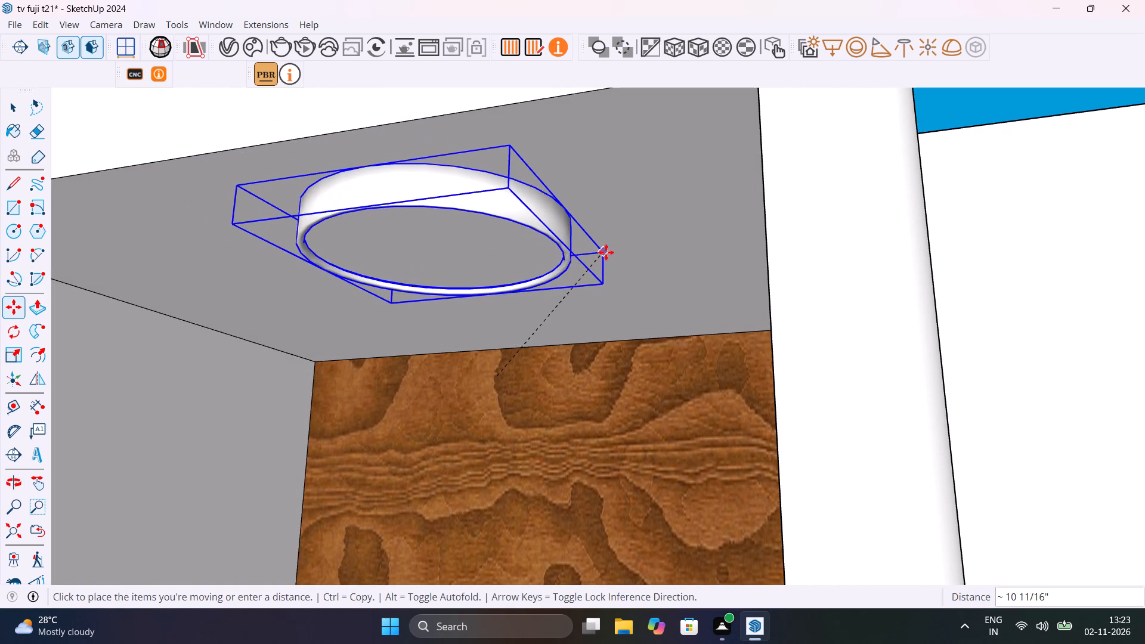
pyautogui.click(614, 258)
pyautogui.scroll(-15, 492, 302)
pyautogui.press('space')
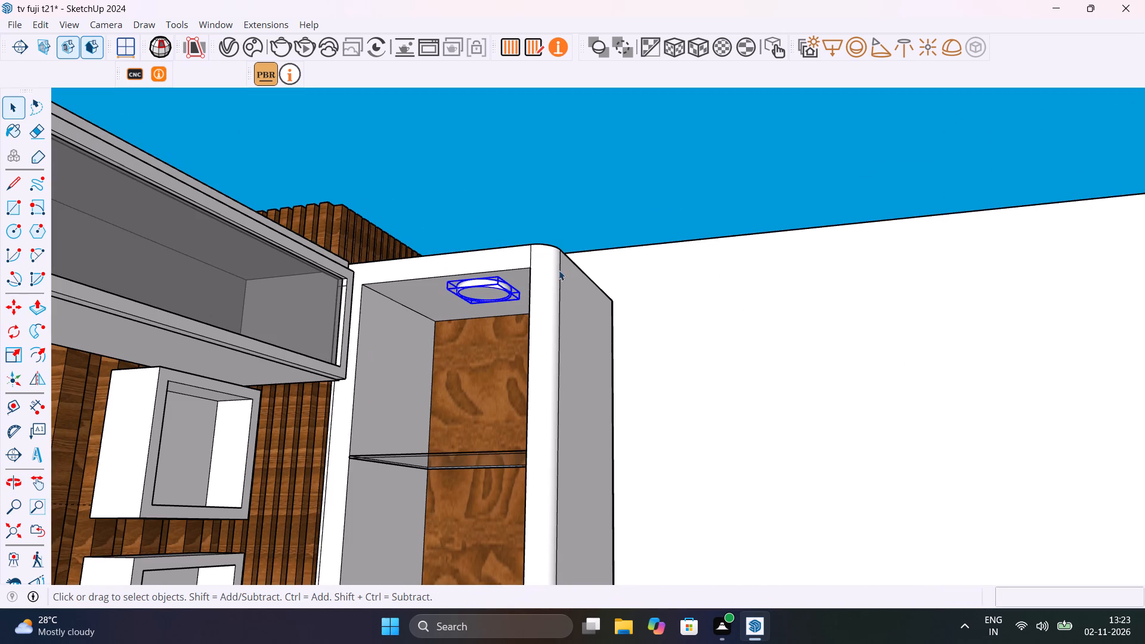
pyautogui.click(636, 165)
# Move the round light sideways along the tall cabinet's top panel, away from the side wall toward the panel's middle.
pyautogui.moveTo(623, 230); pyautogui.dragTo(754, 330, button='middle')
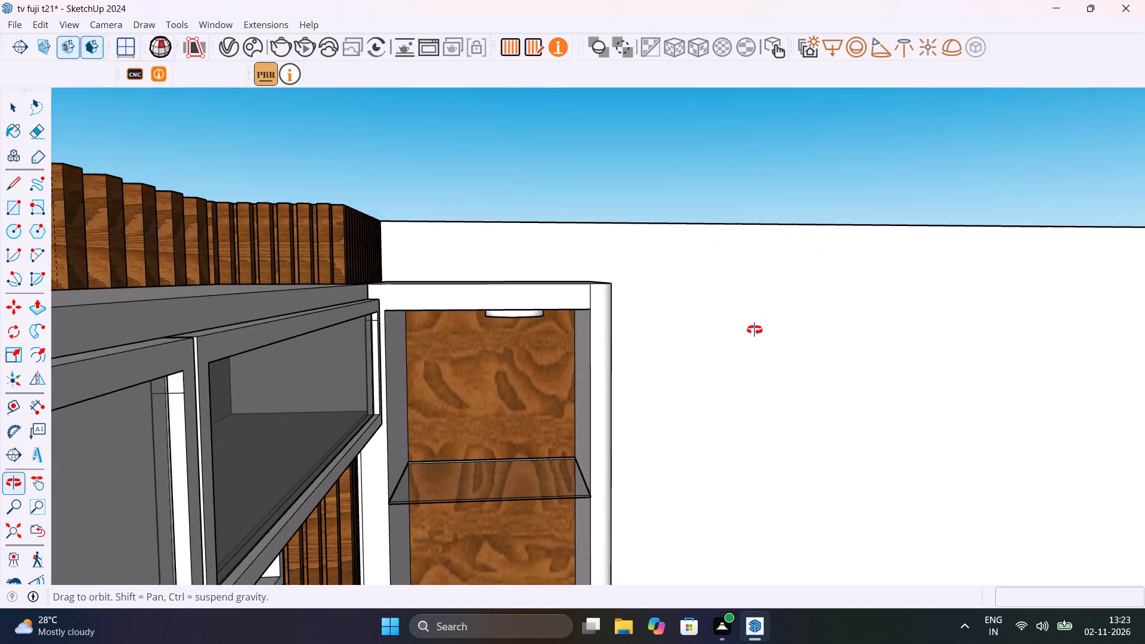
pyautogui.moveTo(754, 330); pyautogui.dragTo(770, 286, button='middle')
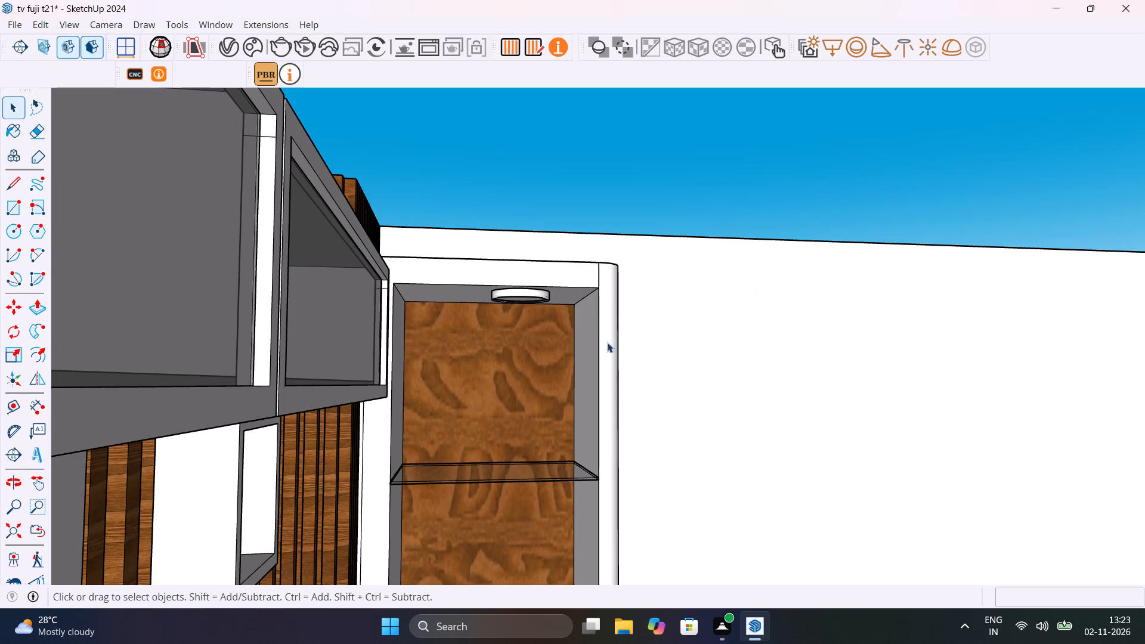
pyautogui.scroll(11, 451, 304)
pyautogui.scroll(4, 542, 289)
pyautogui.click(564, 283)
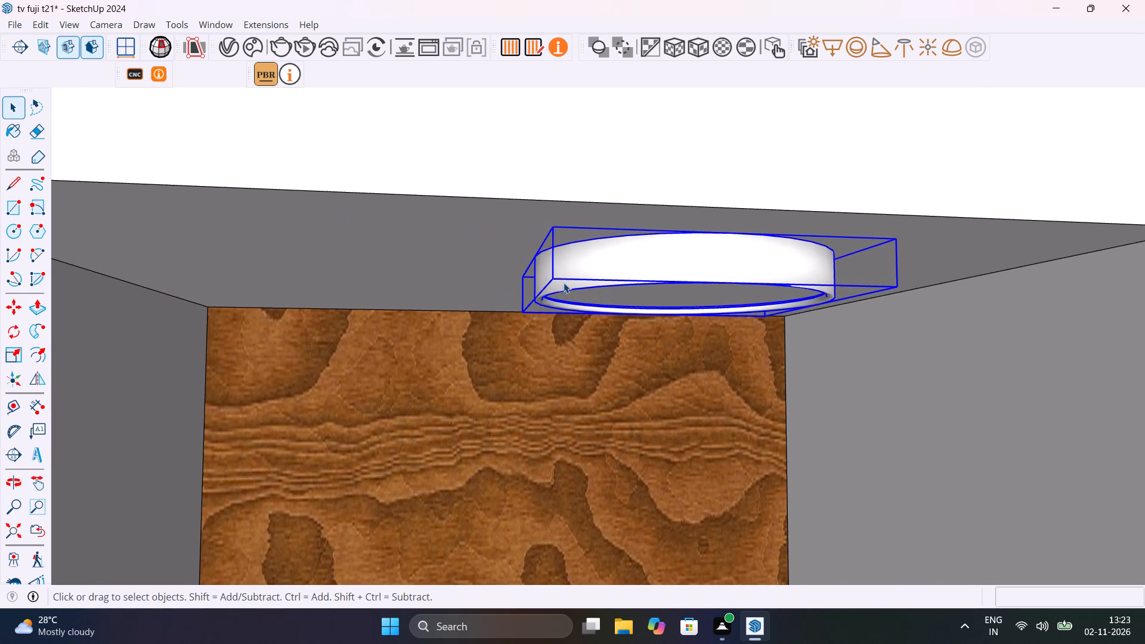
pyautogui.press('m')
pyautogui.click(552, 230)
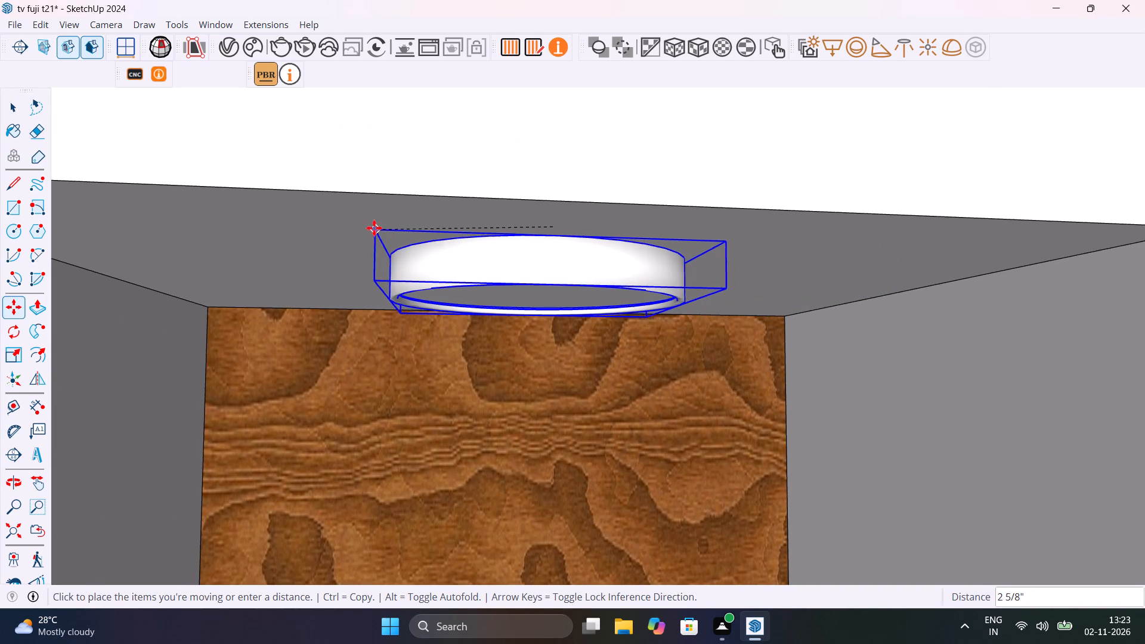
pyautogui.click(329, 222)
# Place a front-to-back guide line through the middle of the top panel's underside, about 9 inches from its side edge.
pyautogui.scroll(-5, 511, 242)
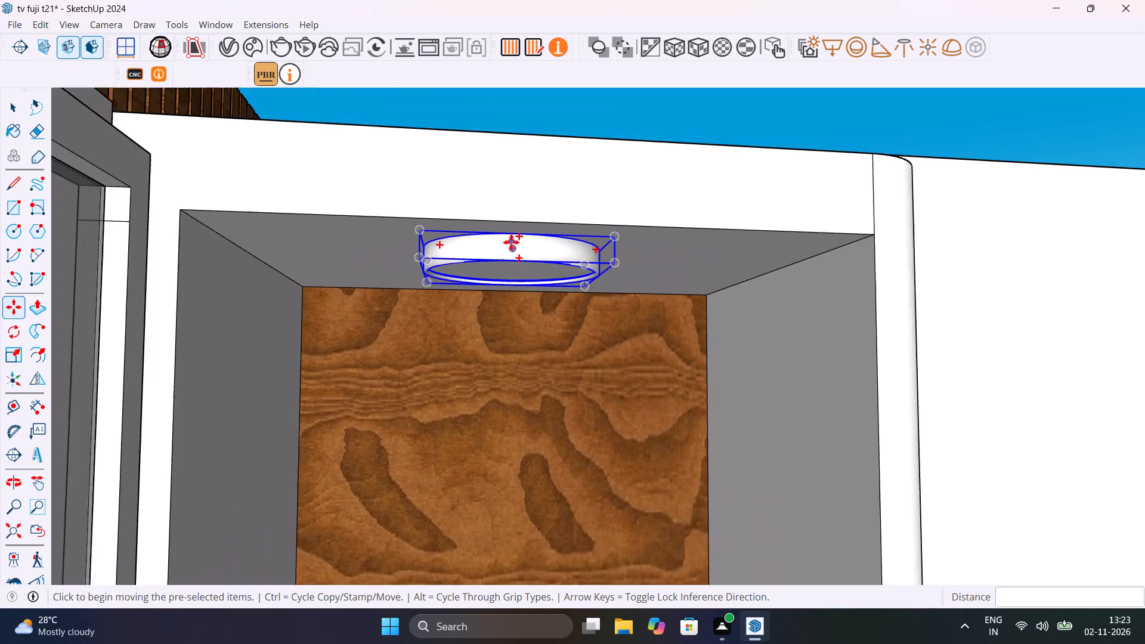
pyautogui.scroll(-6, 511, 242)
pyautogui.moveTo(524, 234); pyautogui.dragTo(522, 81, button='middle')
pyautogui.scroll(1, 522, 81)
pyautogui.scroll(2, 560, 269)
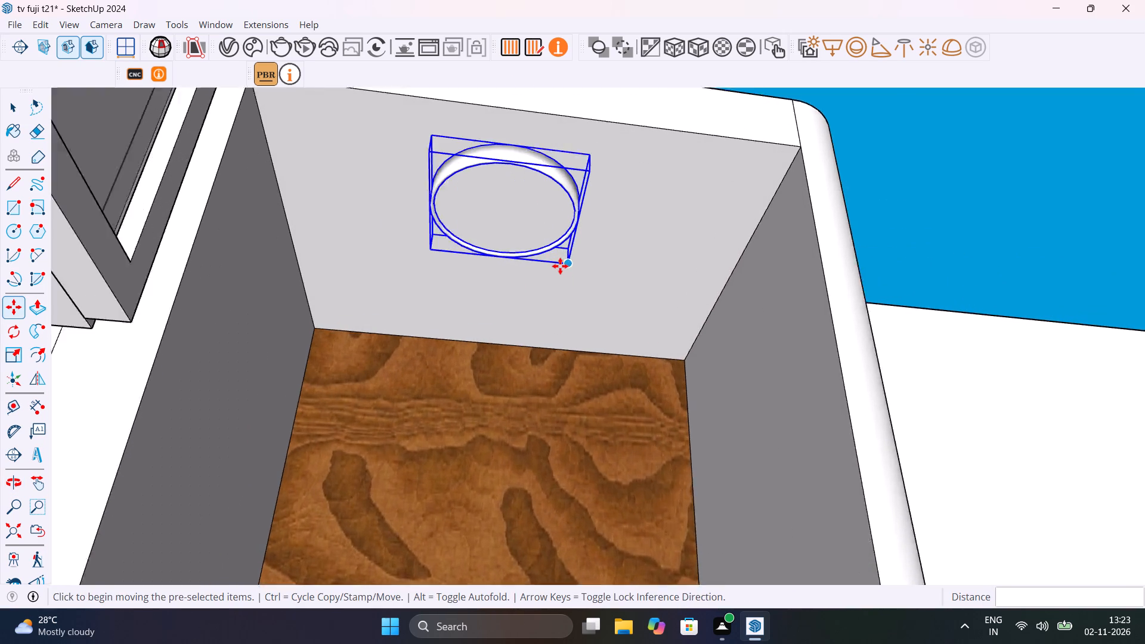
pyautogui.scroll(2, 560, 266)
pyautogui.press('space')
pyautogui.press('t')
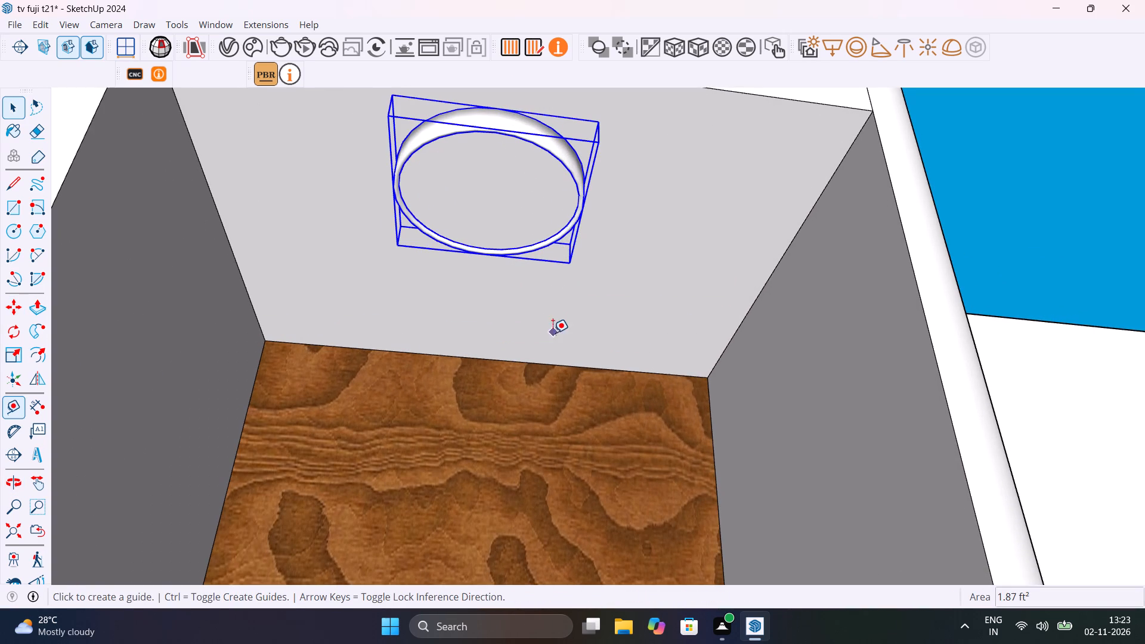
pyautogui.click(772, 265)
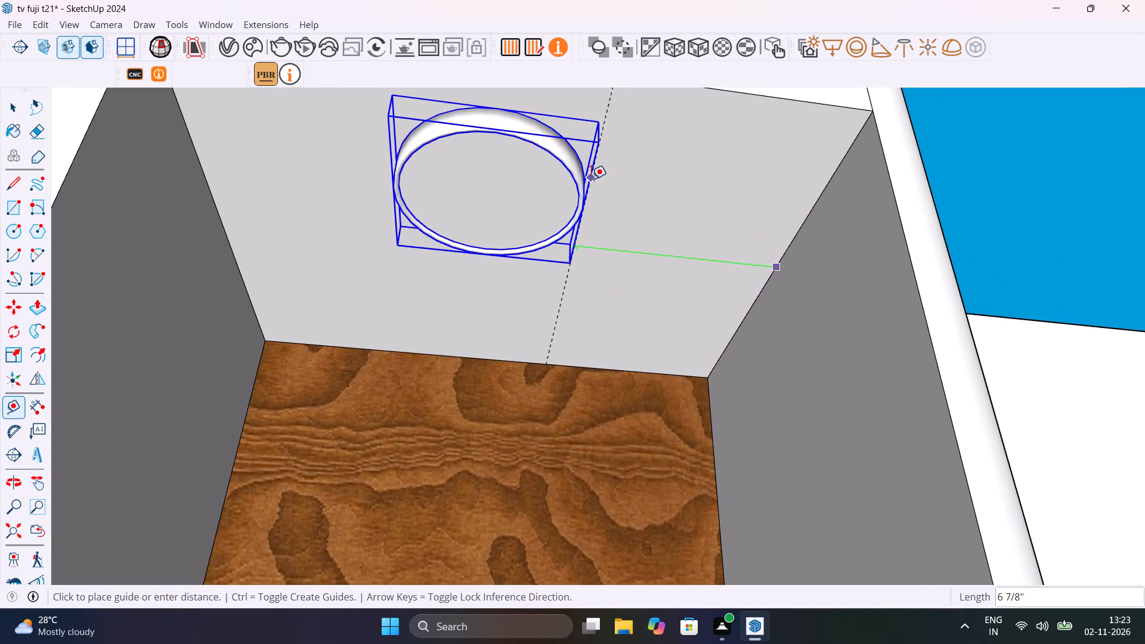
pyautogui.scroll(-6, 591, 177)
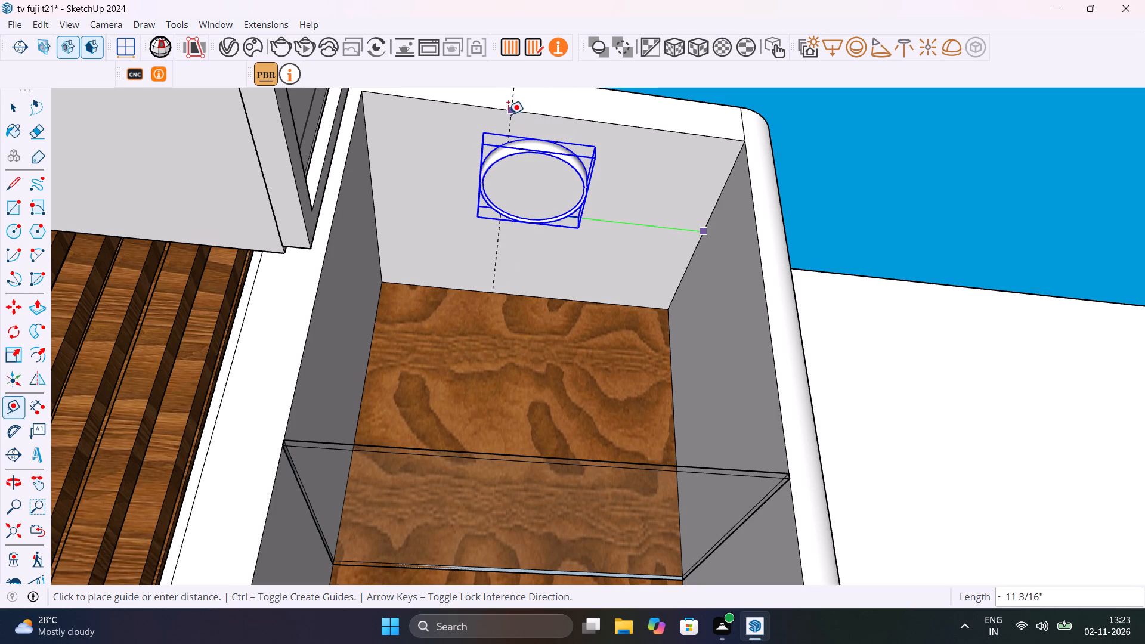
pyautogui.click(556, 112)
pyautogui.scroll(8, 565, 193)
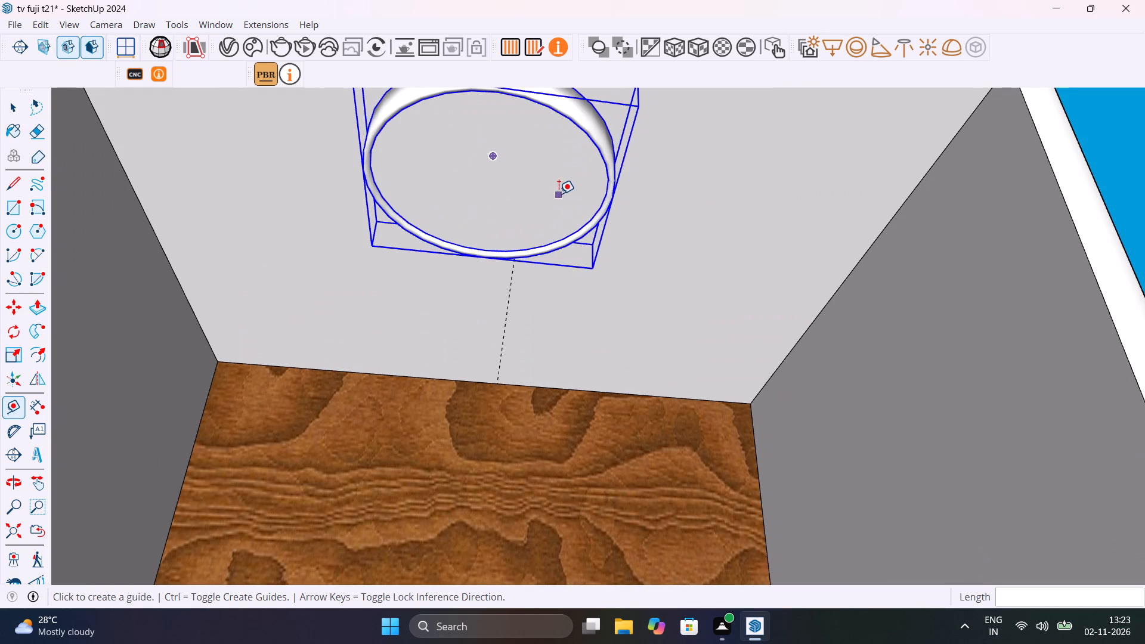
pyautogui.press('space')
# Move the round light sideways by about 3/4" to centre it on the guide line.
pyautogui.moveTo(563, 192); pyautogui.dragTo(562, 206, button='middle')
pyautogui.moveTo(561, 215); pyautogui.dragTo(550, 241, button='middle')
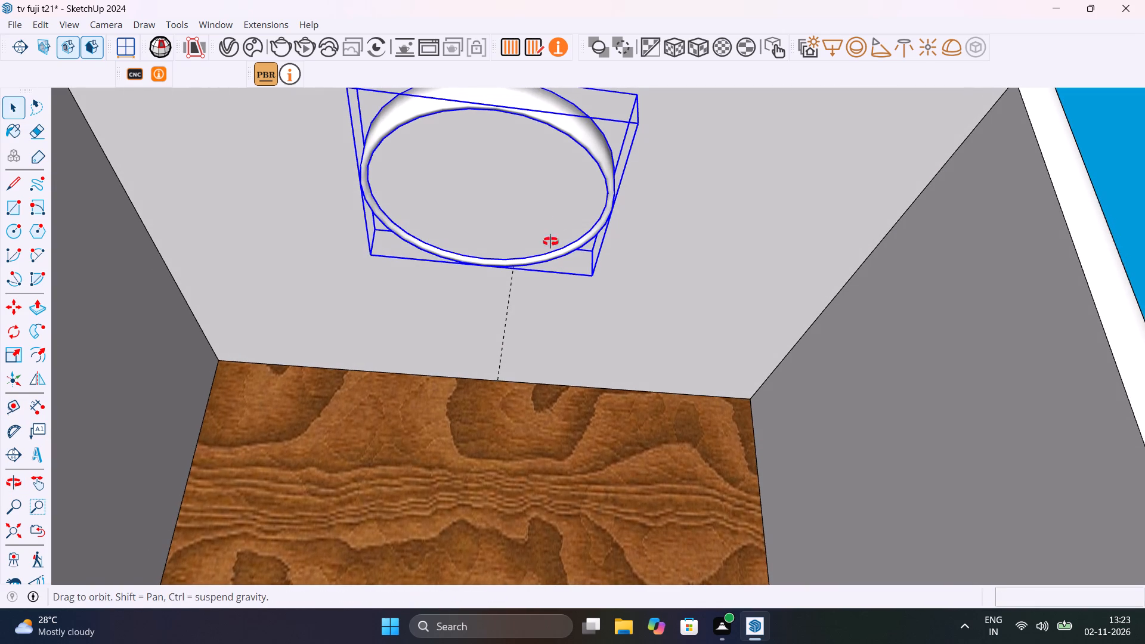
pyautogui.moveTo(550, 241); pyautogui.dragTo(528, 279, button='middle')
pyautogui.scroll(1, 528, 279)
pyautogui.scroll(5, 507, 172)
pyautogui.keyDown('shift'); pyautogui.moveTo(519, 175); pyautogui.dragTo(509, 115, button='middle'); pyautogui.keyUp('shift')
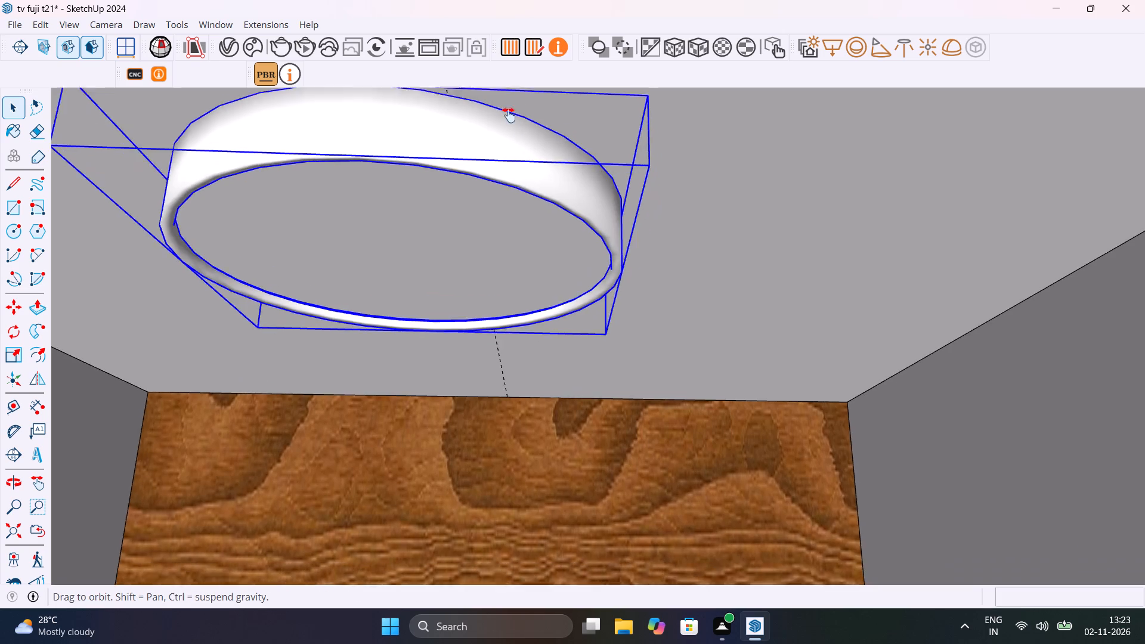
pyautogui.keyDown('shift'); pyautogui.moveTo(509, 115); pyautogui.dragTo(522, 233, button='middle'); pyautogui.keyUp('shift')
pyautogui.moveTo(520, 212); pyautogui.dragTo(552, 162, button='middle')
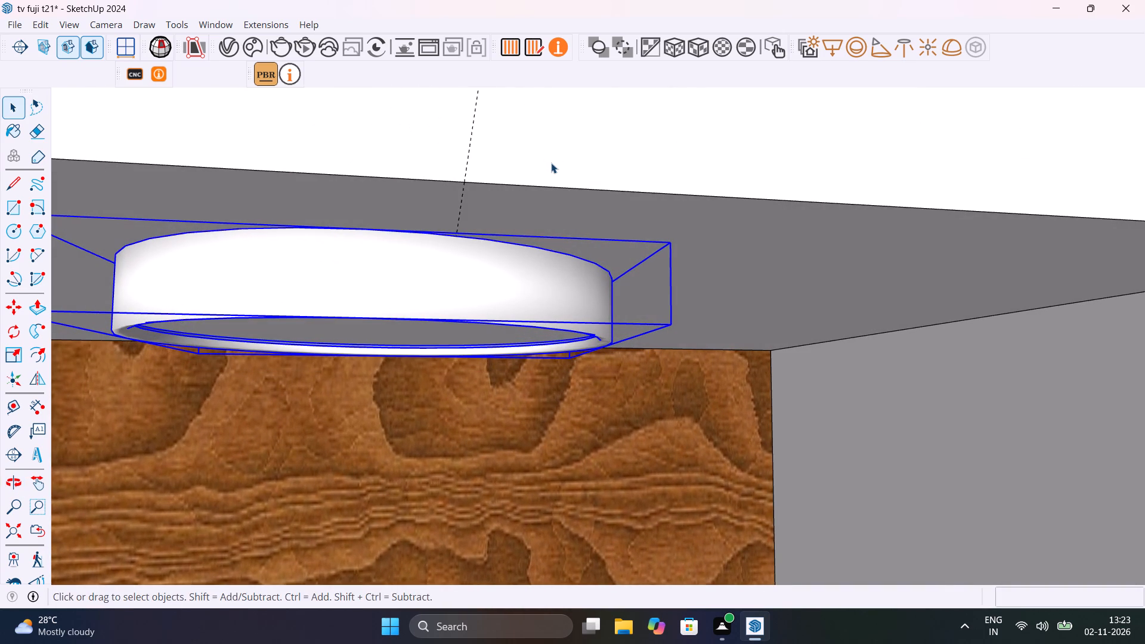
pyautogui.press('m')
pyautogui.scroll(-6, 451, 237)
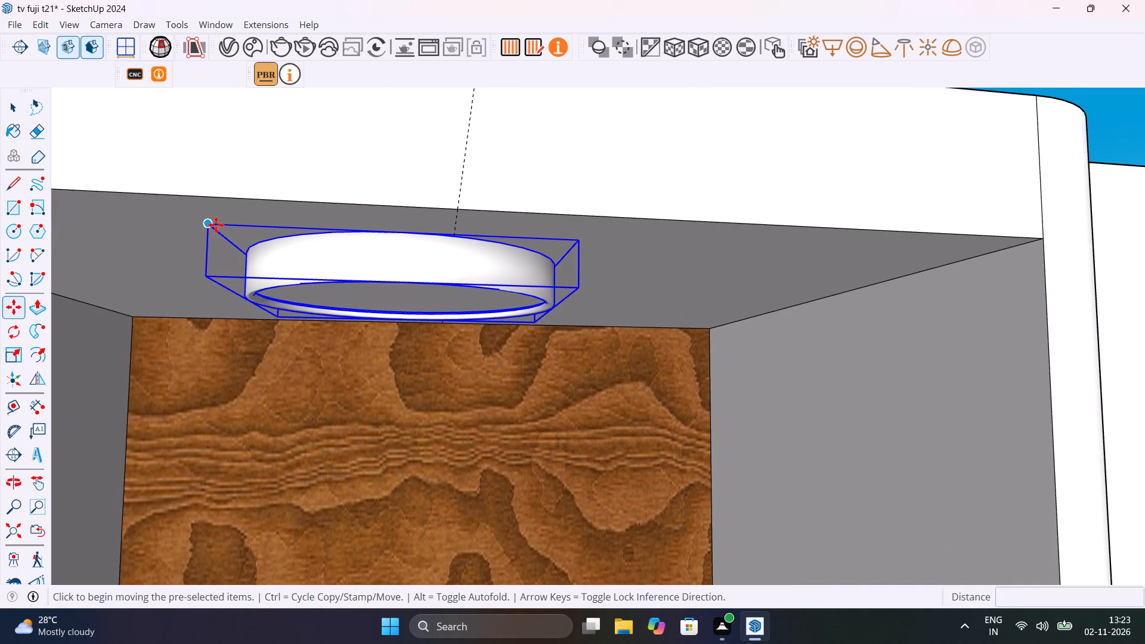
pyautogui.click(206, 223)
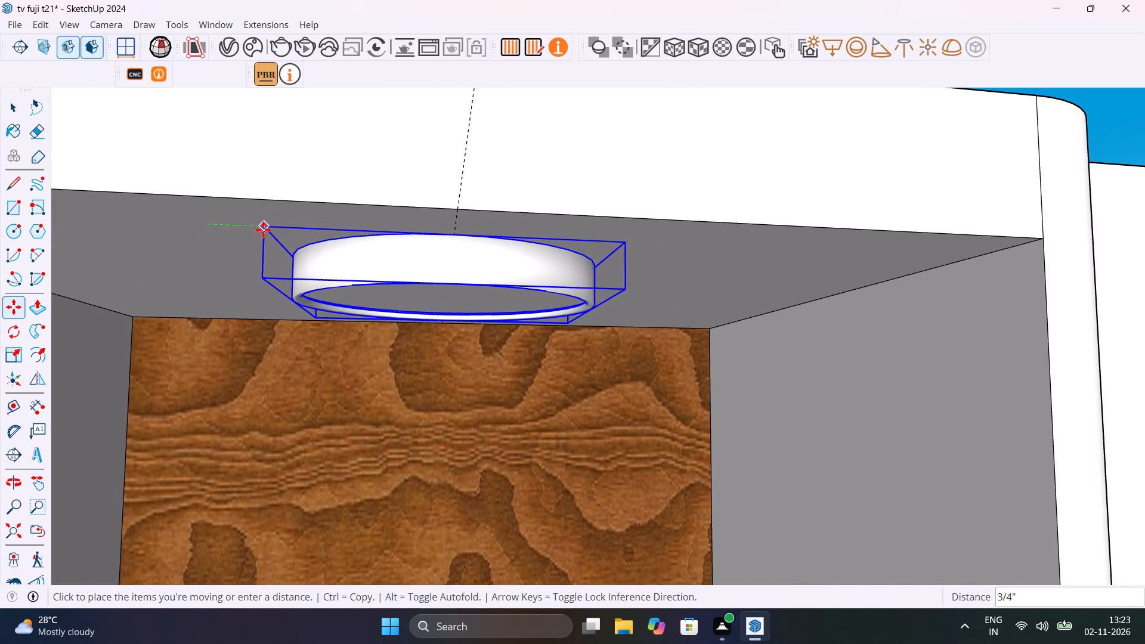
pyautogui.click(263, 230)
# Move the round light about 1 5/8" along the guide line toward the teak back panel.
pyautogui.moveTo(411, 296); pyautogui.dragTo(686, 135, button='middle')
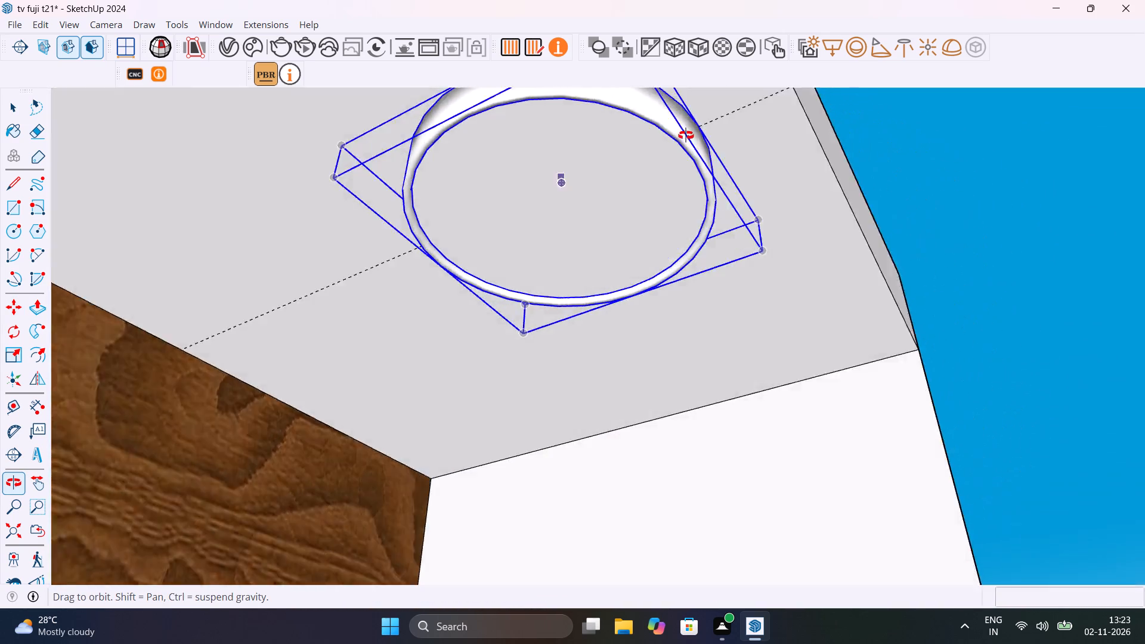
pyautogui.moveTo(686, 135); pyautogui.dragTo(589, 241, button='middle')
pyautogui.click(539, 257)
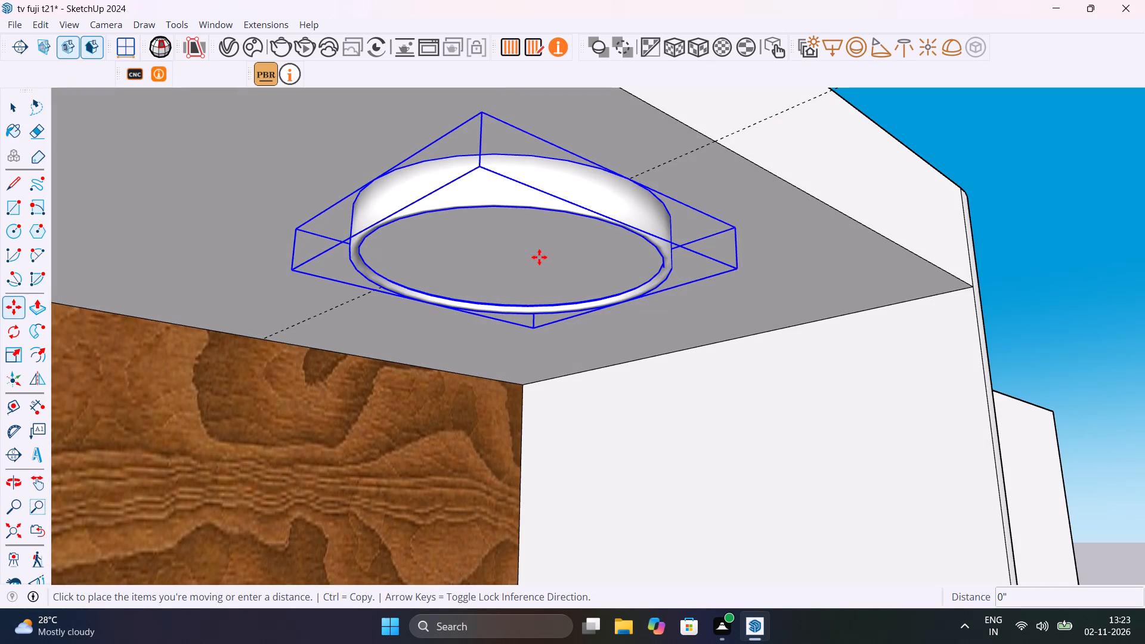
pyautogui.click(501, 277)
pyautogui.moveTo(565, 291); pyautogui.dragTo(262, 420, button='middle')
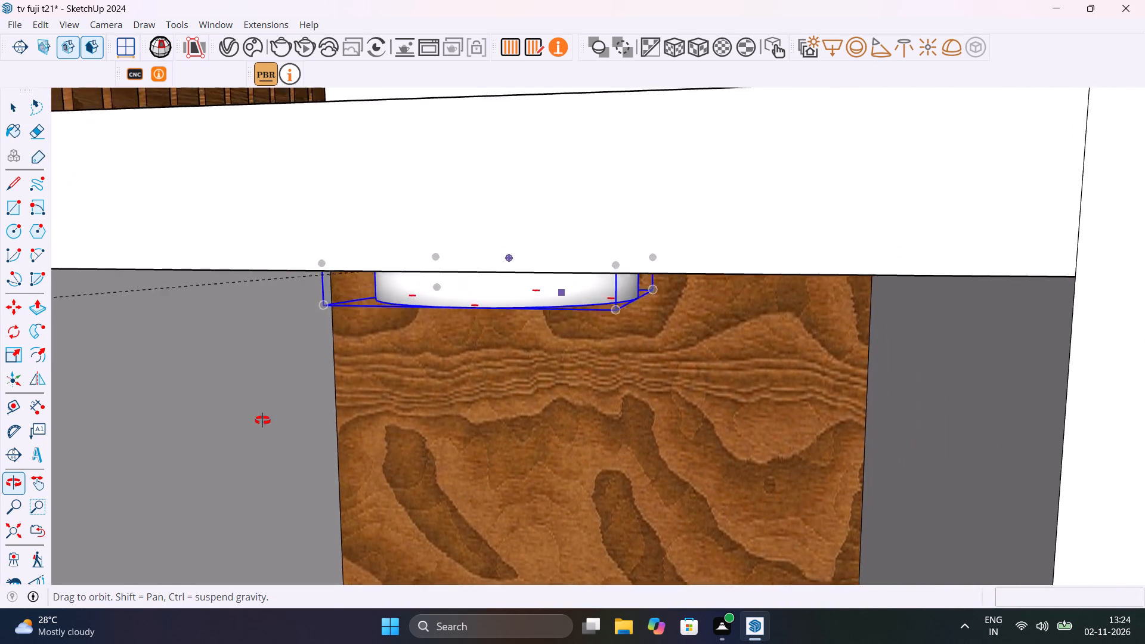
pyautogui.moveTo(262, 420); pyautogui.dragTo(264, 426, button='middle')
pyautogui.press('space')
pyautogui.scroll(-14, 554, 357)
pyautogui.click(571, 151)
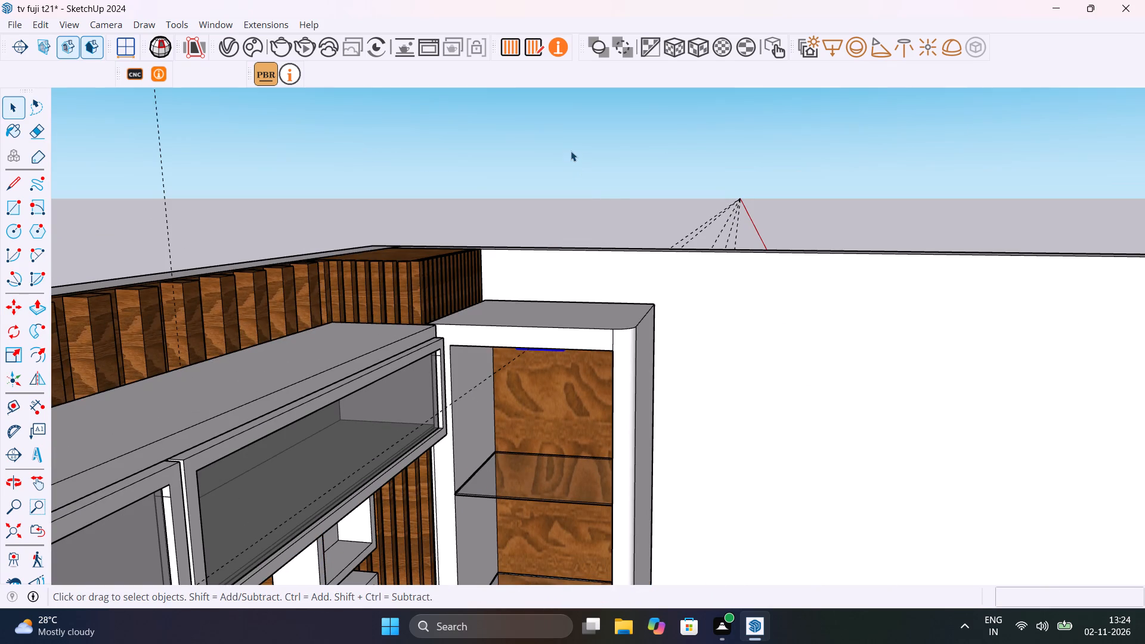
pyautogui.moveTo(589, 280); pyautogui.dragTo(673, 209, button='middle')
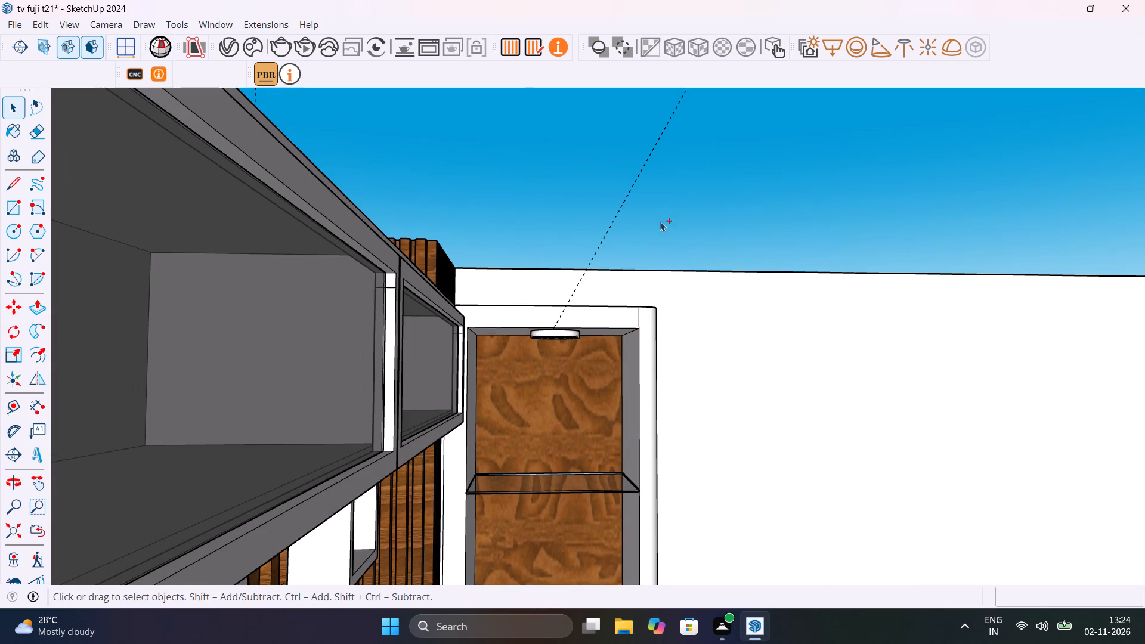
# Save the model.
pyautogui.hotkey('ctrl', 's')
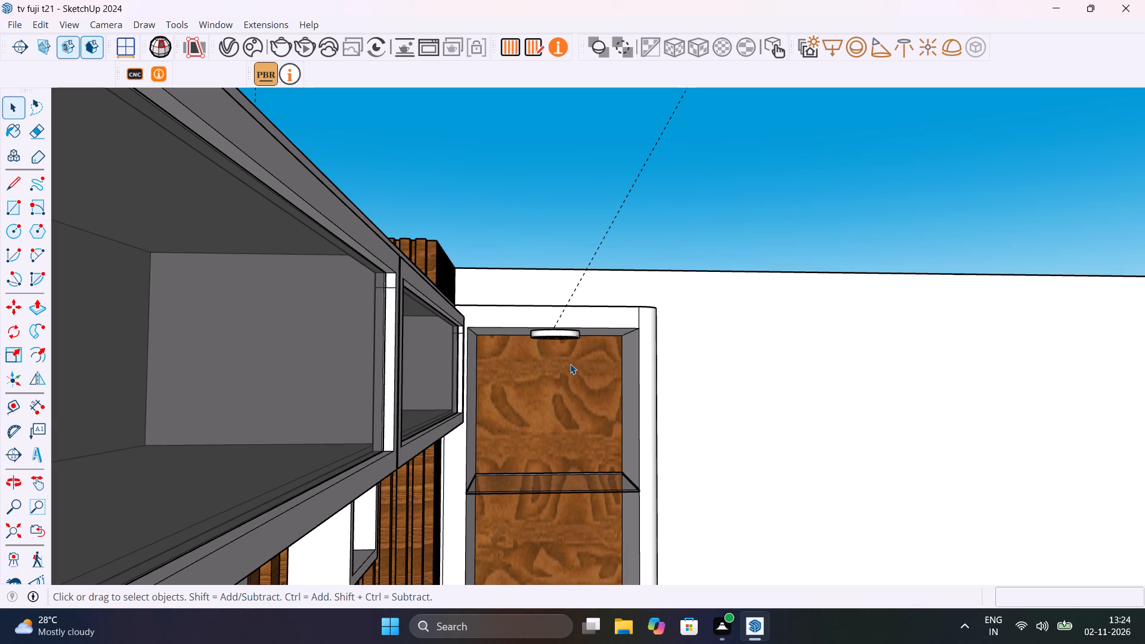
pyautogui.hotkey('ctrl', 's')
# Delete all guide lines from the model.
pyautogui.click(43, 24)
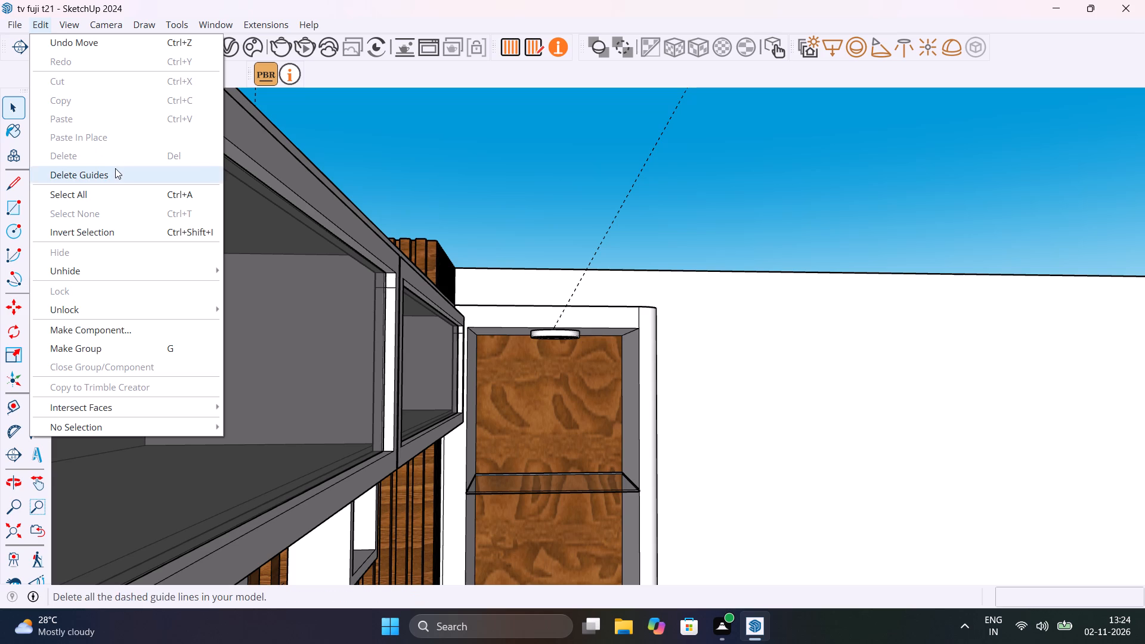
pyautogui.click(117, 170)
# Start a non-interactive V-Ray render of an angled close view across the open box shelves and marble panel toward the tall cabinet.
pyautogui.scroll(-4, 581, 335)
pyautogui.moveTo(668, 368); pyautogui.dragTo(463, 435, button='middle')
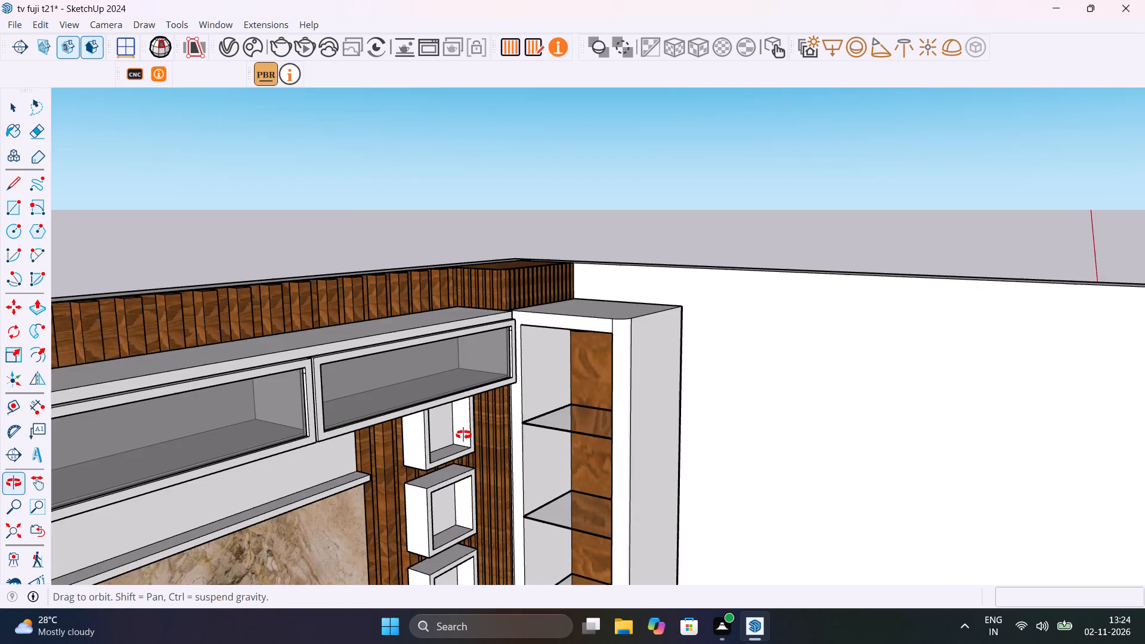
pyautogui.moveTo(463, 435); pyautogui.dragTo(799, 321, button='middle')
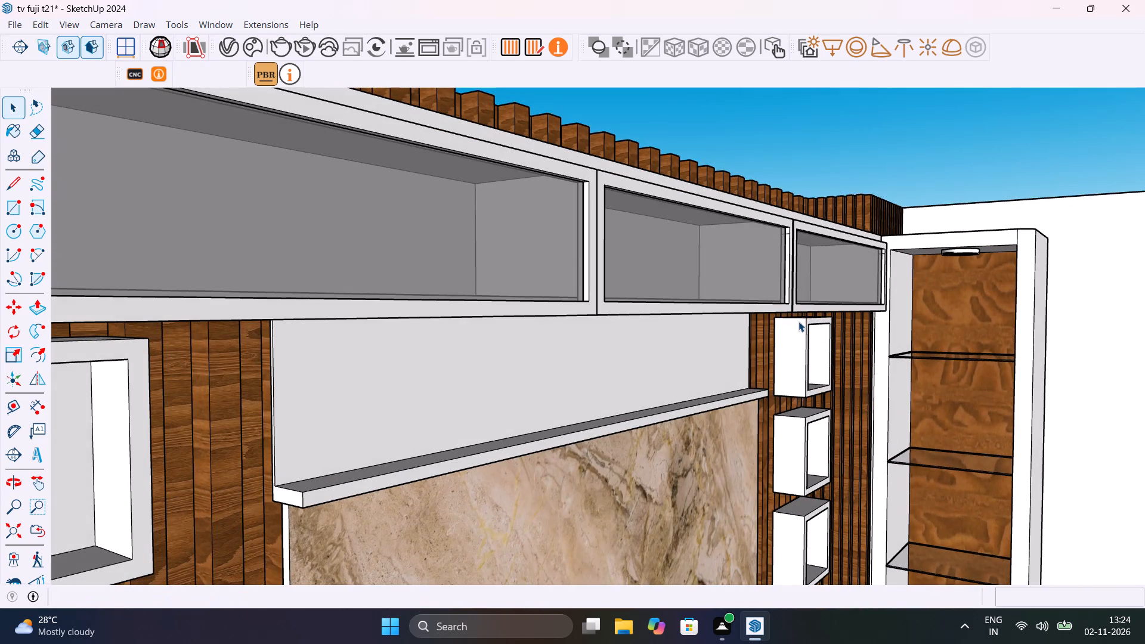
pyautogui.scroll(-1, 737, 360)
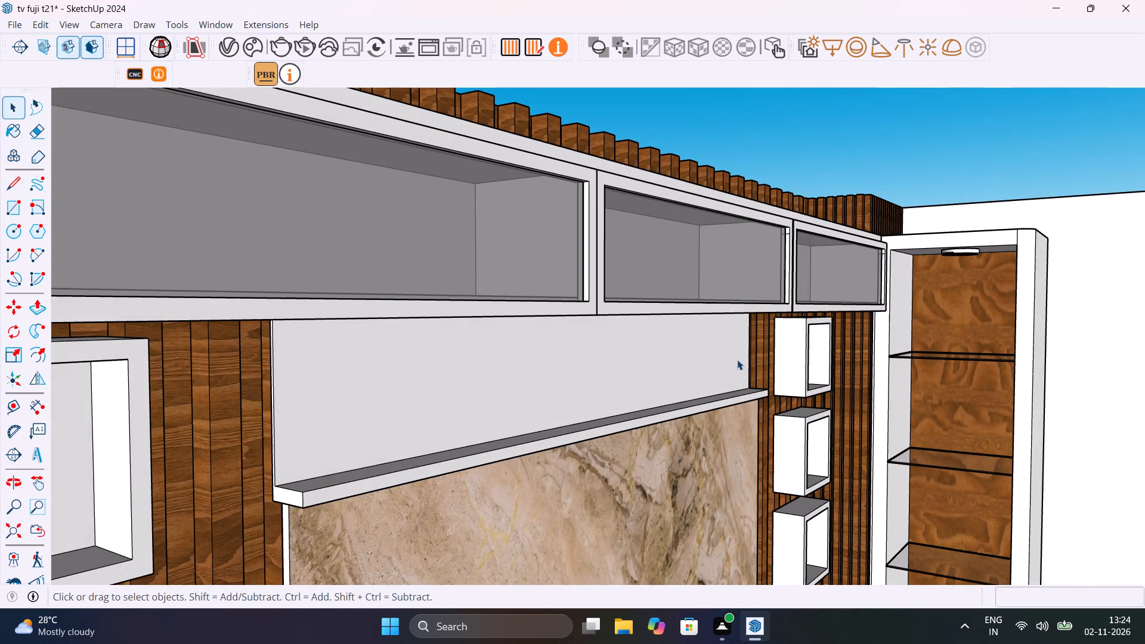
pyautogui.scroll(-2, 737, 360)
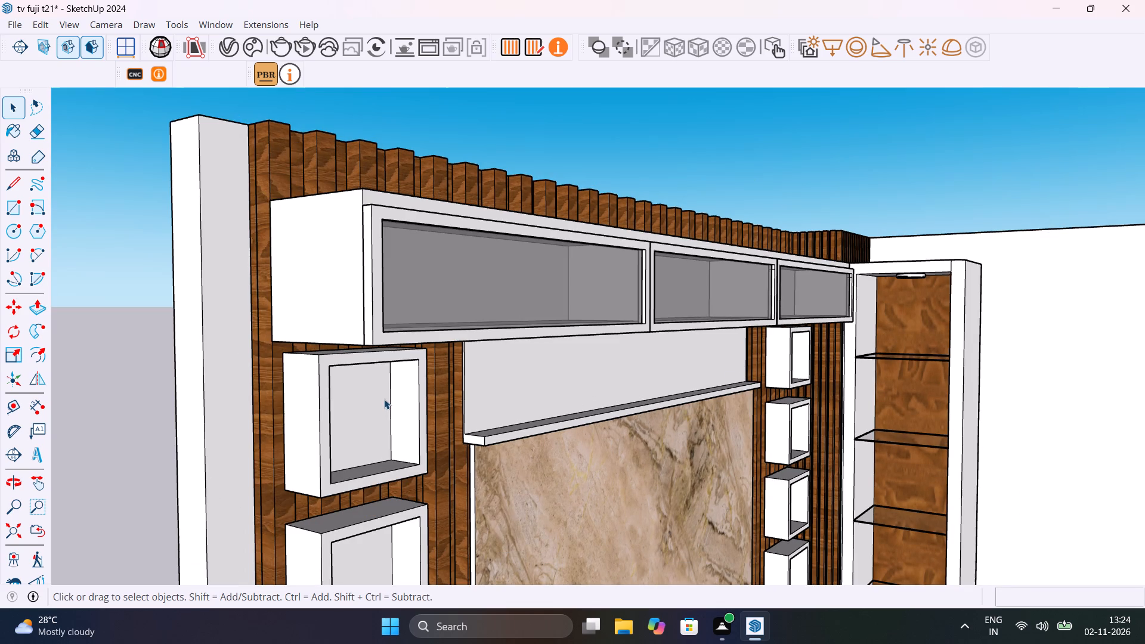
pyautogui.moveTo(388, 395); pyautogui.dragTo(550, 320, button='middle')
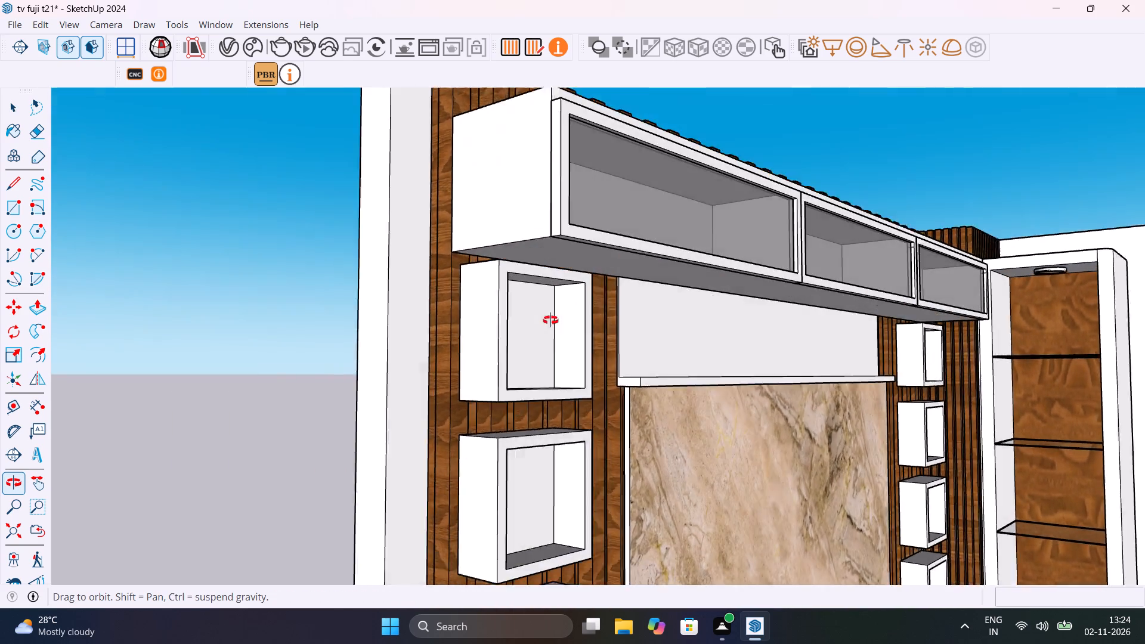
pyautogui.moveTo(550, 320); pyautogui.dragTo(644, 355, button='middle')
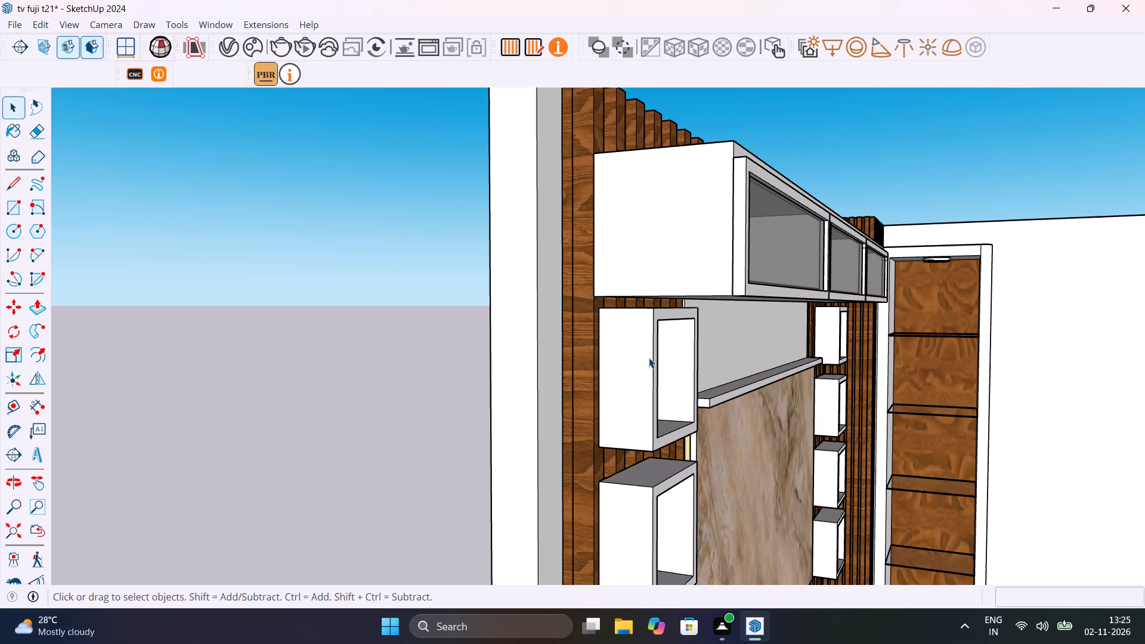
pyautogui.scroll(-9, 789, 359)
pyautogui.moveTo(809, 377); pyautogui.dragTo(682, 383, button='middle')
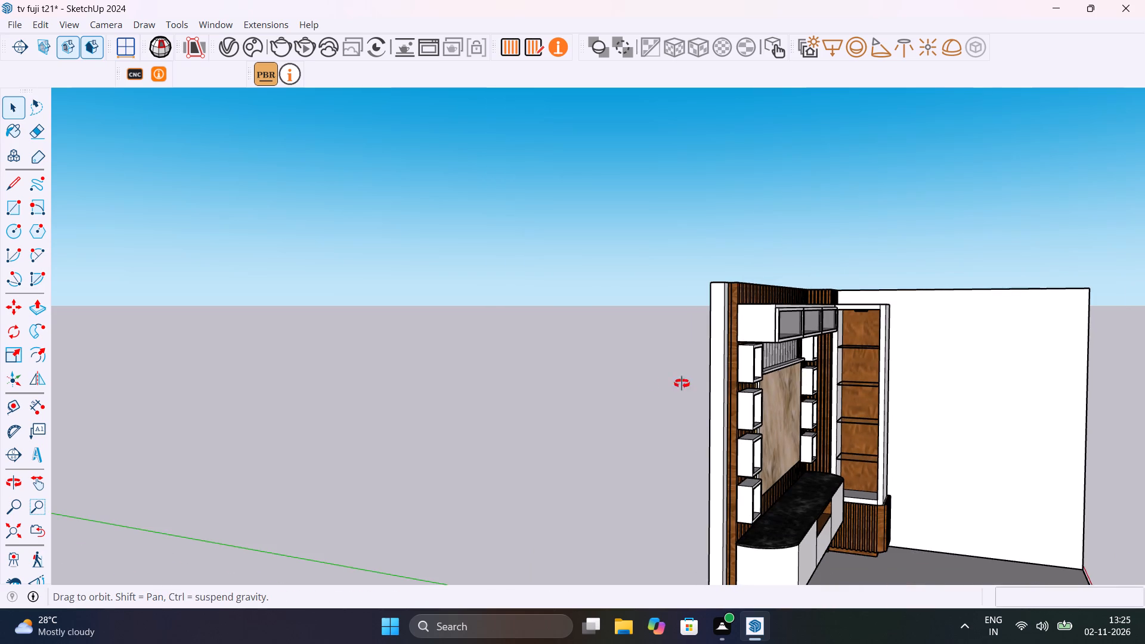
pyautogui.moveTo(682, 383); pyautogui.dragTo(507, 346, button='middle')
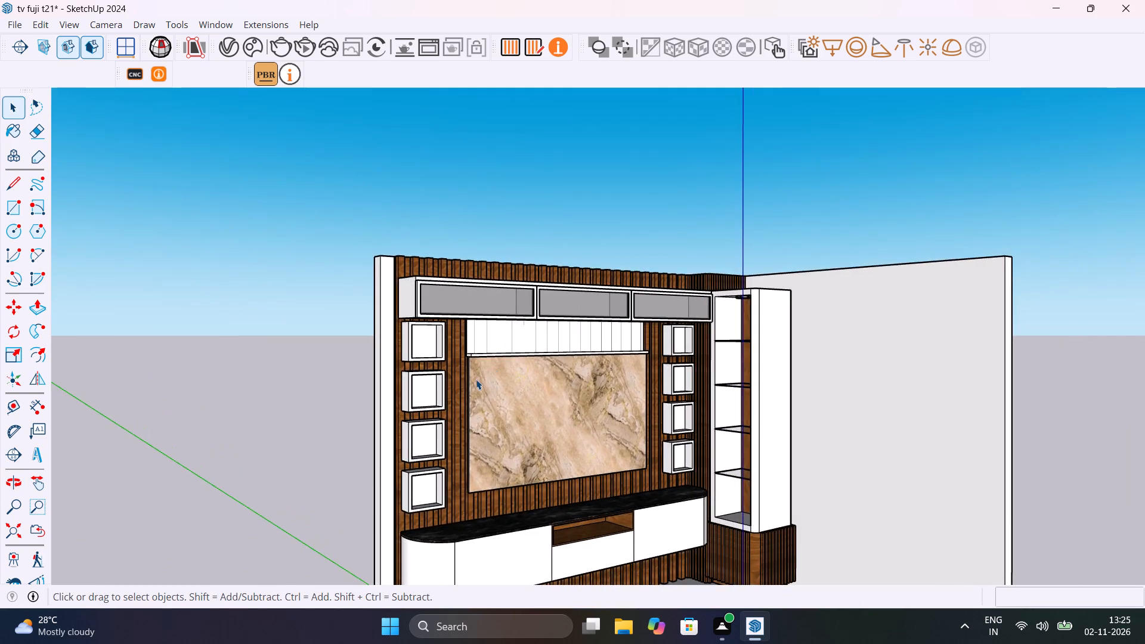
pyautogui.scroll(13, 476, 379)
pyautogui.moveTo(485, 383); pyautogui.dragTo(672, 378, button='middle')
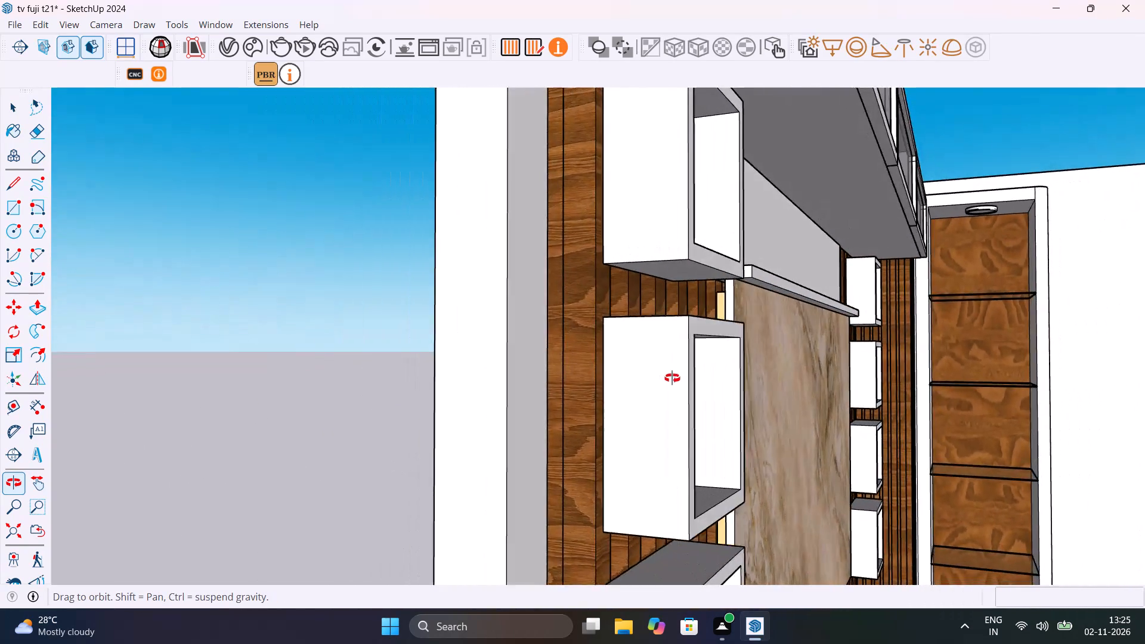
pyautogui.moveTo(672, 378); pyautogui.dragTo(615, 363, button='middle')
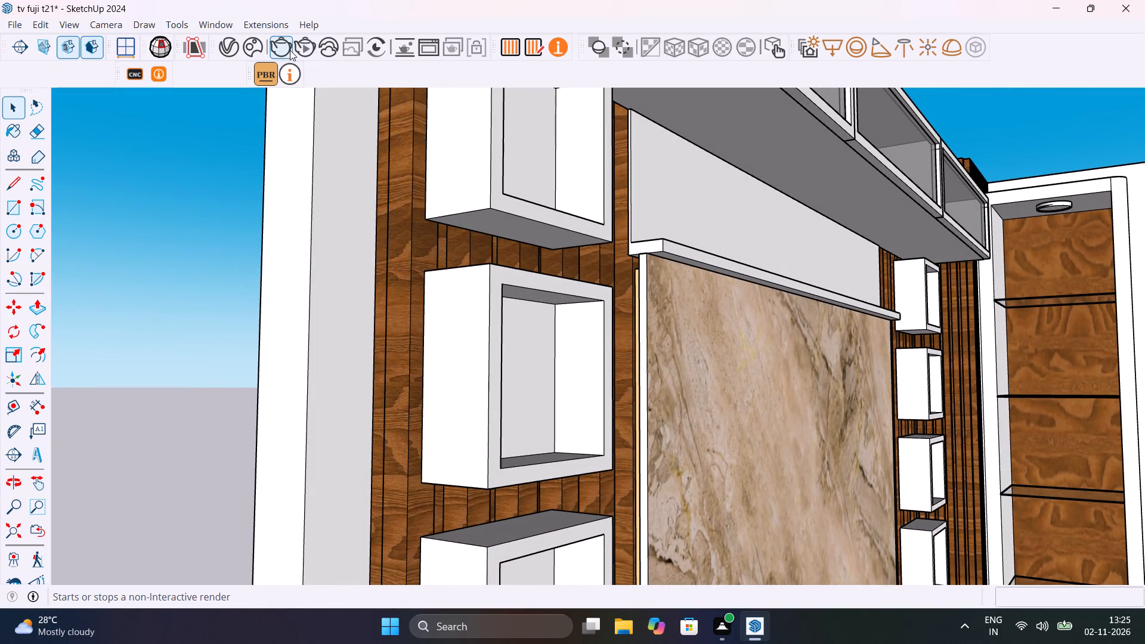
pyautogui.click(281, 48)
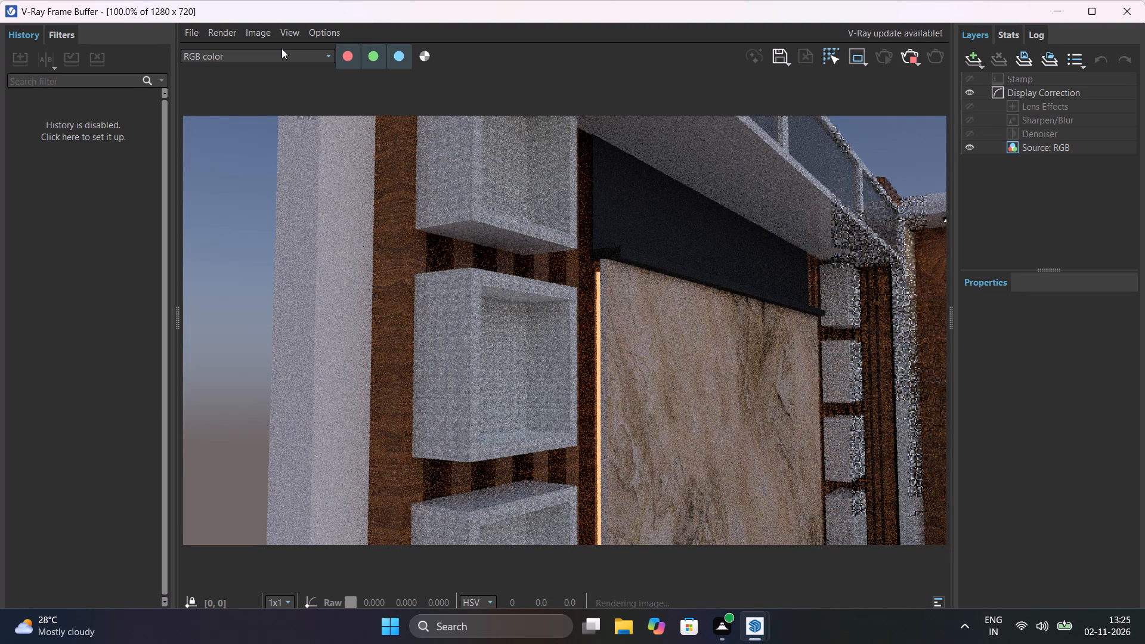
pyautogui.scroll(-1, 674, 267)
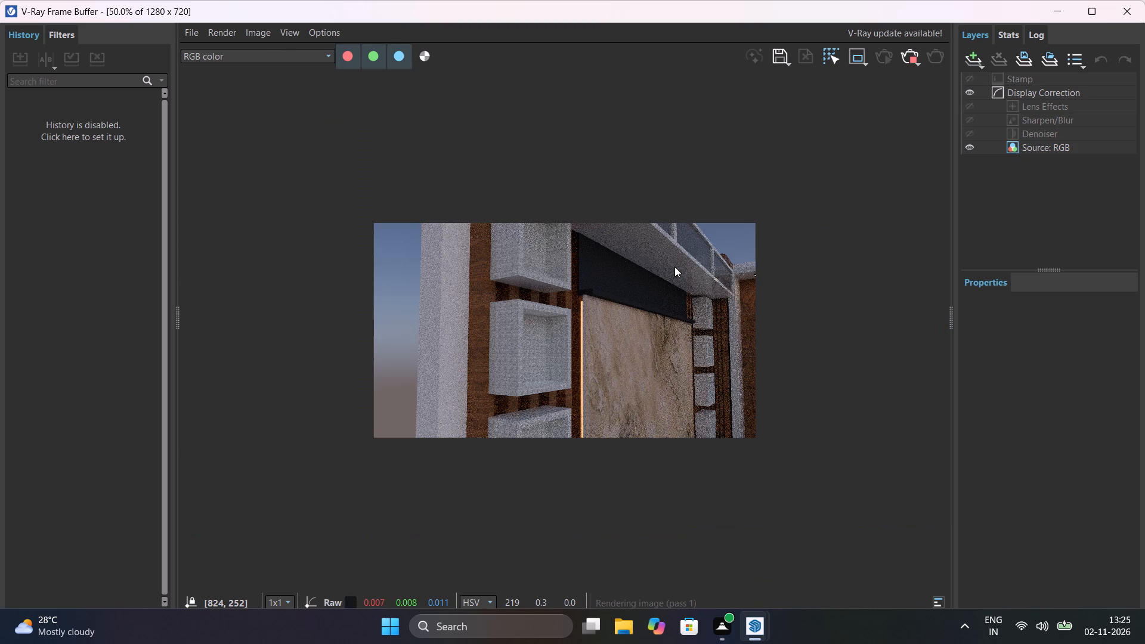
# Stop the running V-Ray render and close the frame buffer.
pyautogui.click(908, 55)
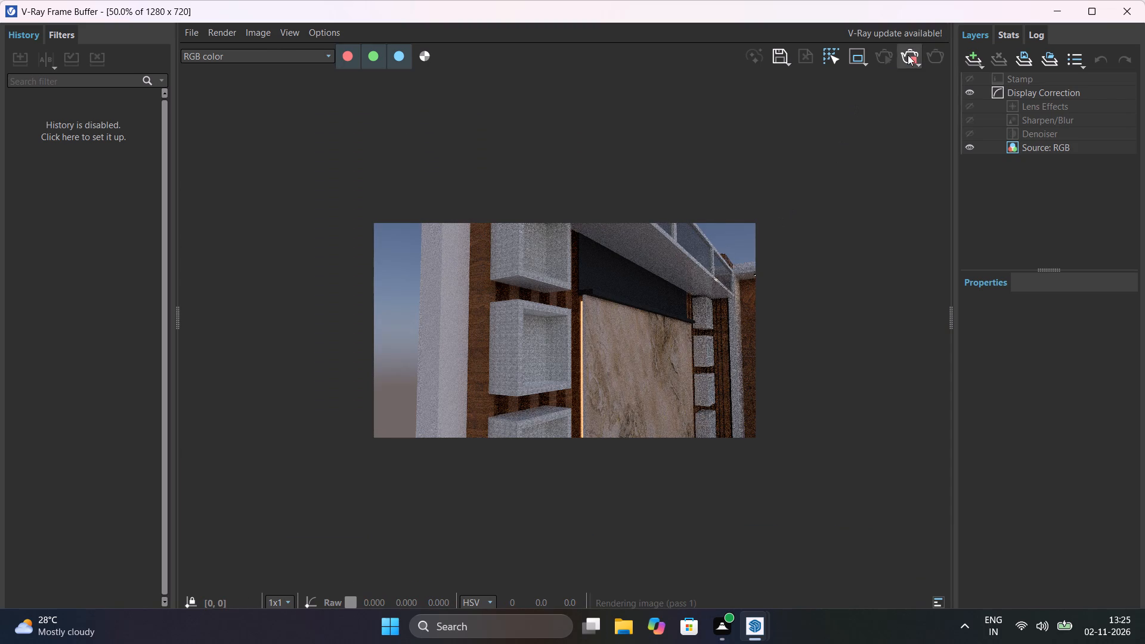
pyautogui.click(1122, 13)
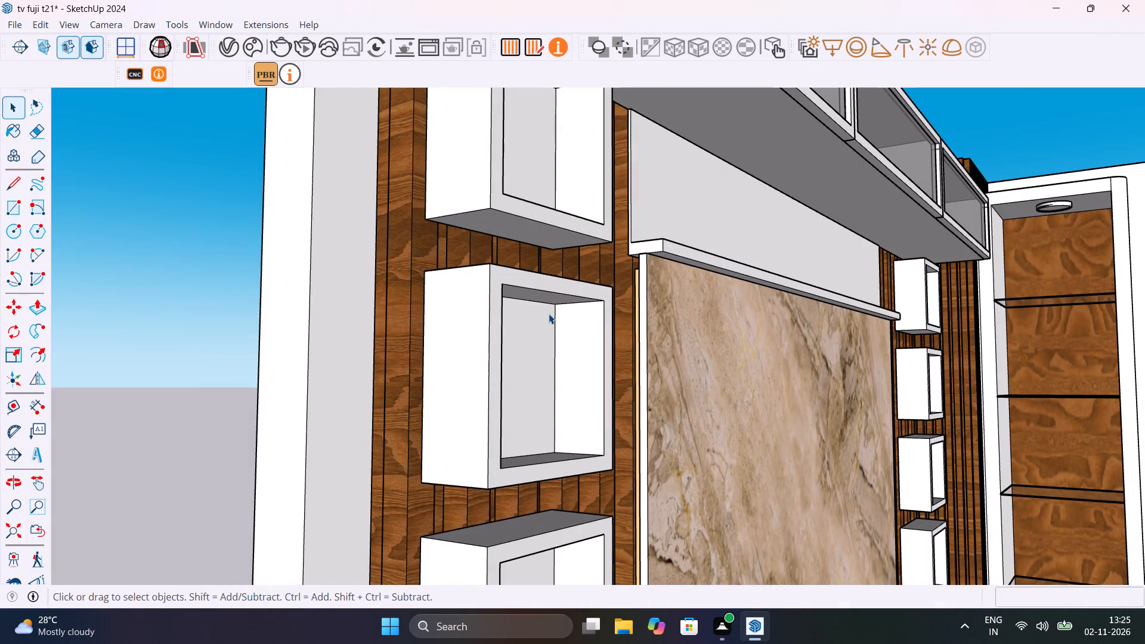
# Inside the overhead cabinet group, hide the three glazed door fronts so the compartments are open.
pyautogui.scroll(-6, 565, 267)
pyautogui.moveTo(632, 293); pyautogui.dragTo(511, 311, button='middle')
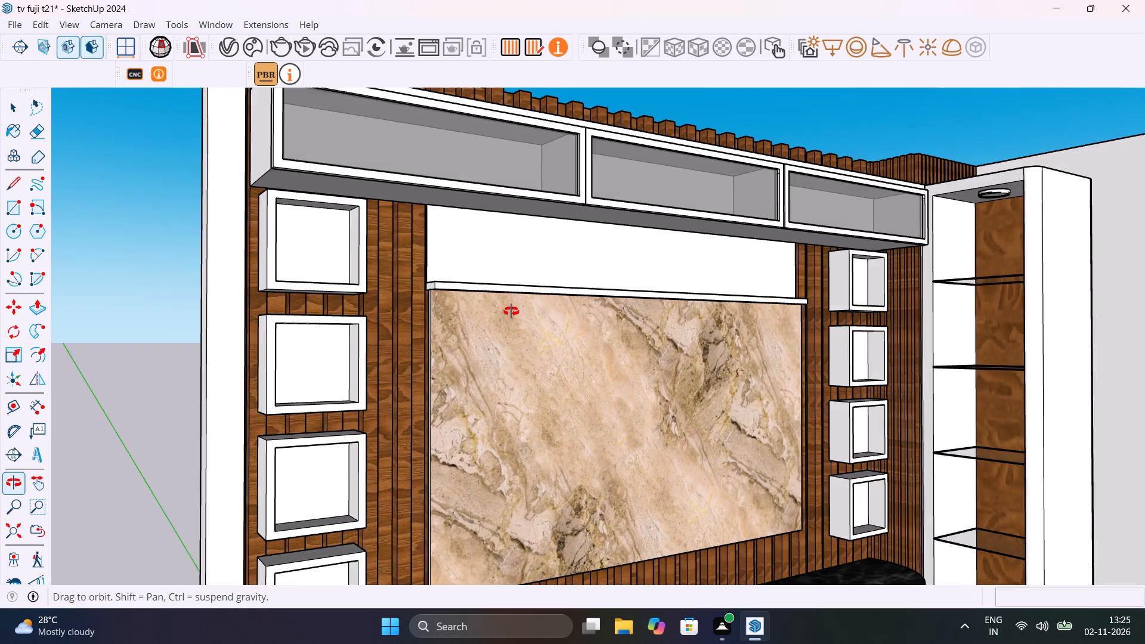
pyautogui.moveTo(511, 311); pyautogui.dragTo(632, 294, button='middle')
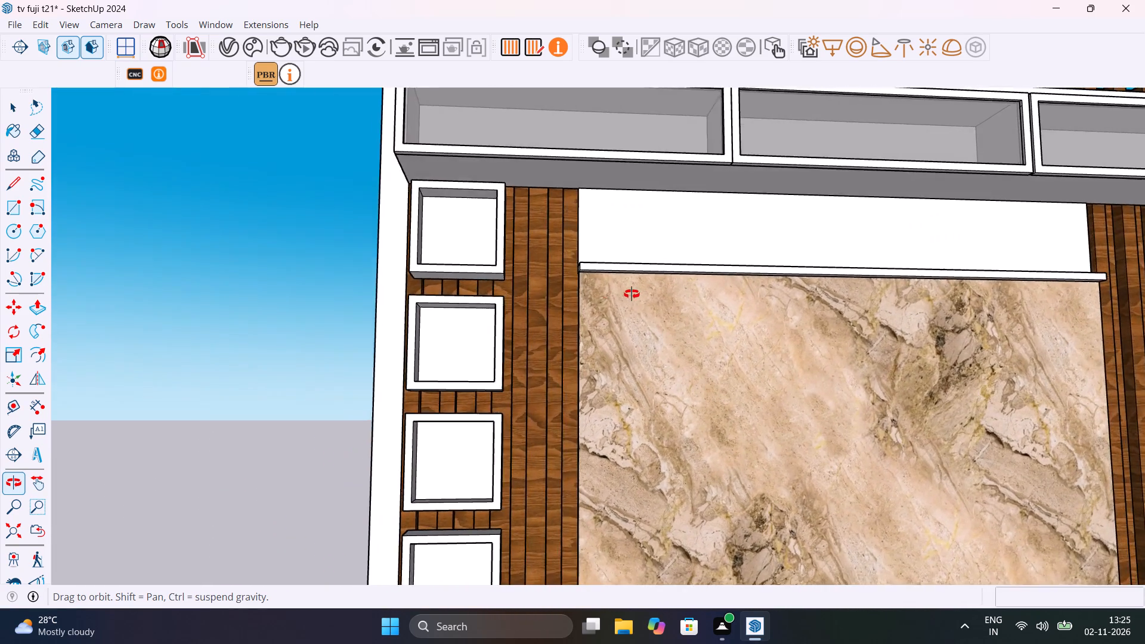
pyautogui.moveTo(632, 294); pyautogui.dragTo(614, 342, button='middle')
pyautogui.scroll(-2, 510, 241)
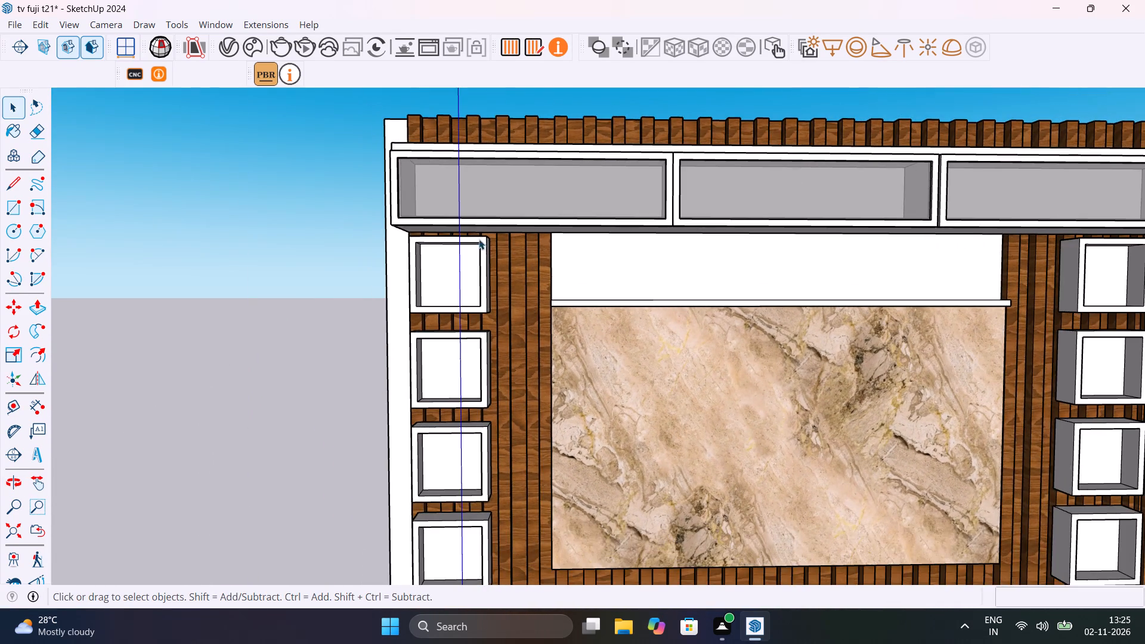
pyautogui.moveTo(489, 235); pyautogui.dragTo(783, 269, button='middle')
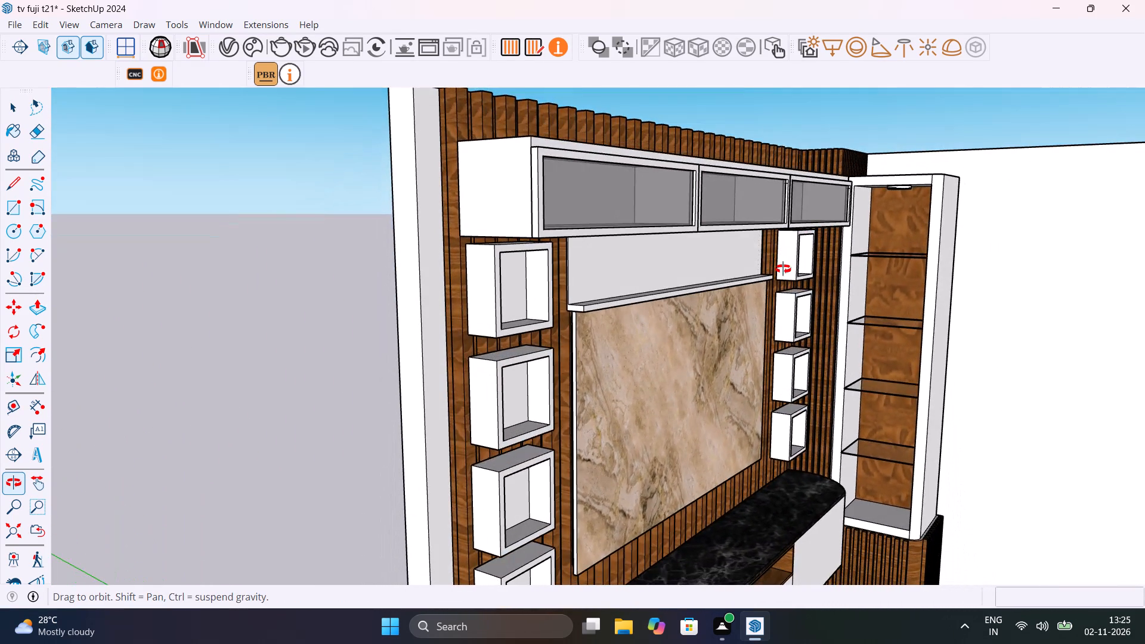
pyautogui.moveTo(783, 269); pyautogui.dragTo(601, 269, button='middle')
pyautogui.click(553, 182)
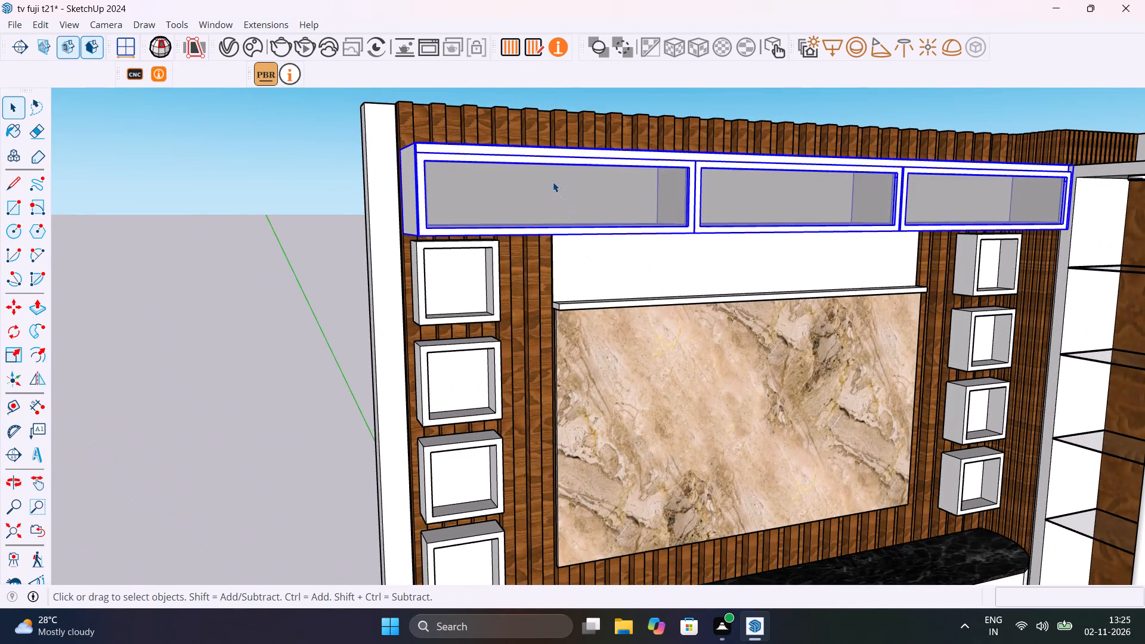
pyautogui.scroll(3, 554, 182)
pyautogui.tripleClick(446, 188)
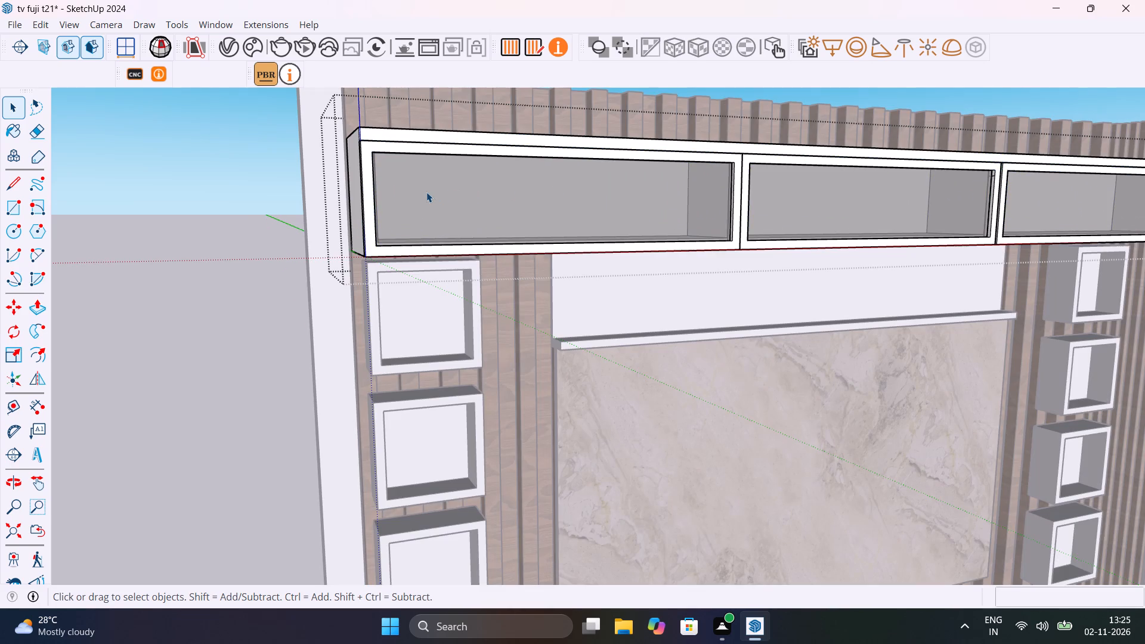
pyautogui.click(426, 191)
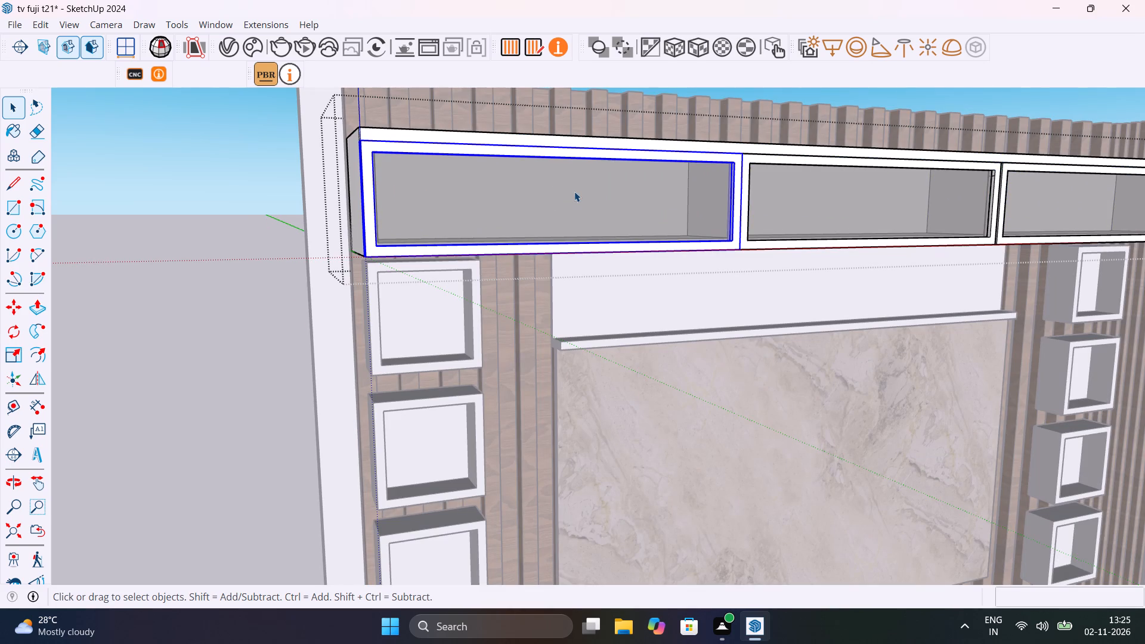
pyautogui.keyDown('shift'); pyautogui.click(822, 179); pyautogui.keyUp('shift')
pyautogui.keyDown('shift'); pyautogui.click(1041, 191); pyautogui.keyUp('shift')
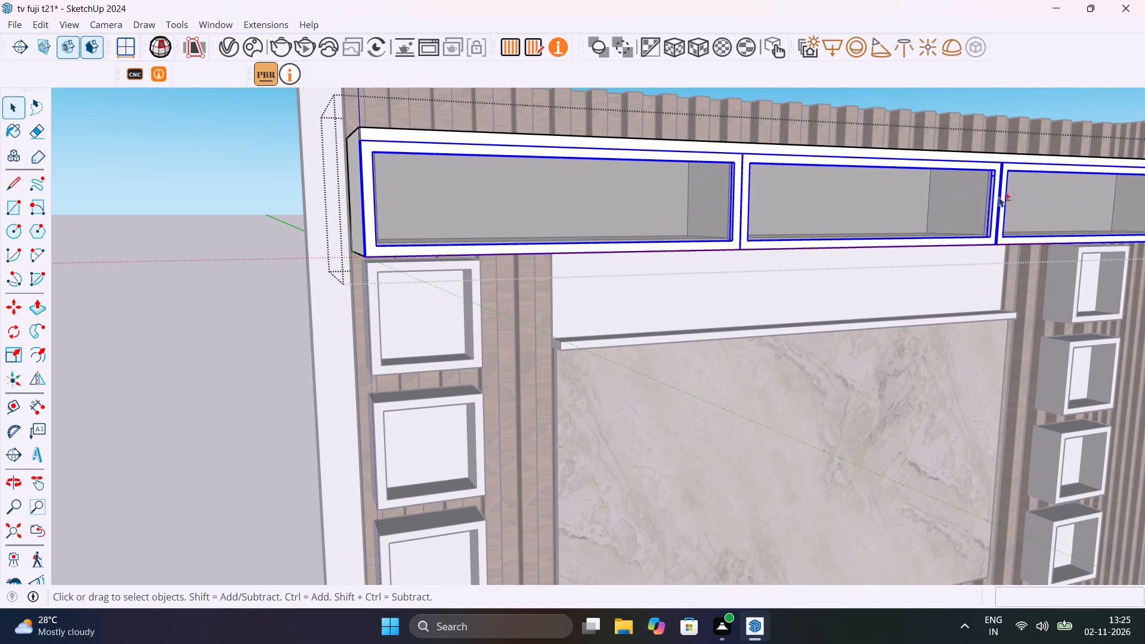
pyautogui.keyDown('shift'); pyautogui.rightClick(701, 203); pyautogui.keyUp('shift')
pyautogui.keyDown('shift'); pyautogui.click(744, 247); pyautogui.keyUp('shift')
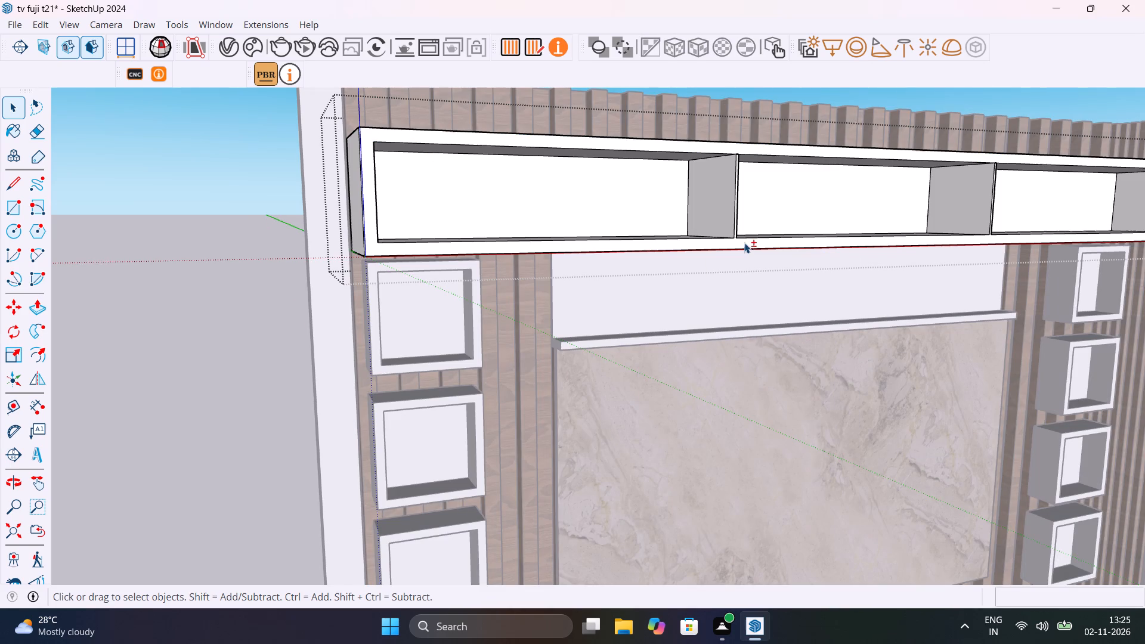
# Insert the downloaded Cosmos ceiling light Tlon Light 650 beside the overhead cabinet's left end, within the open cabinet group.
pyautogui.moveTo(604, 222); pyautogui.dragTo(575, 259, button='middle')
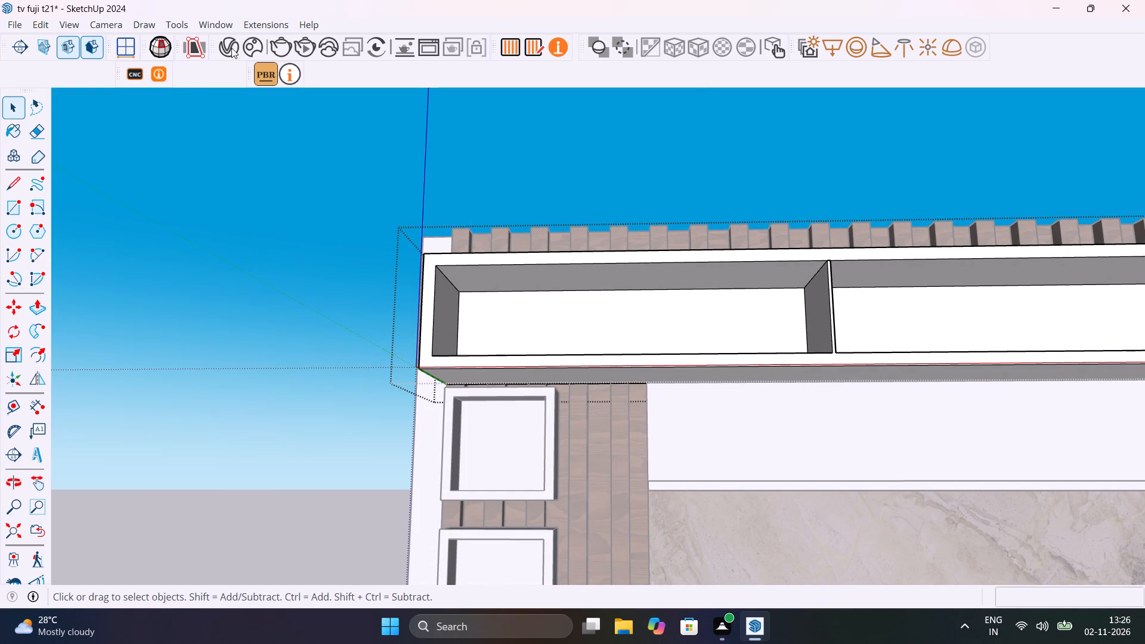
pyautogui.click(251, 47)
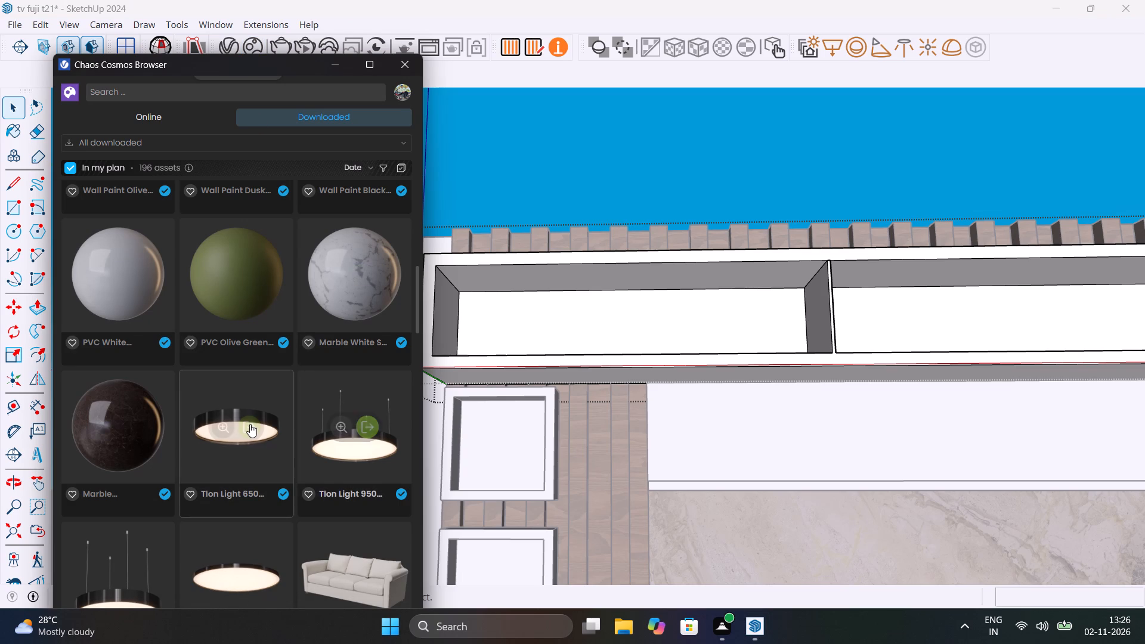
pyautogui.click(249, 423)
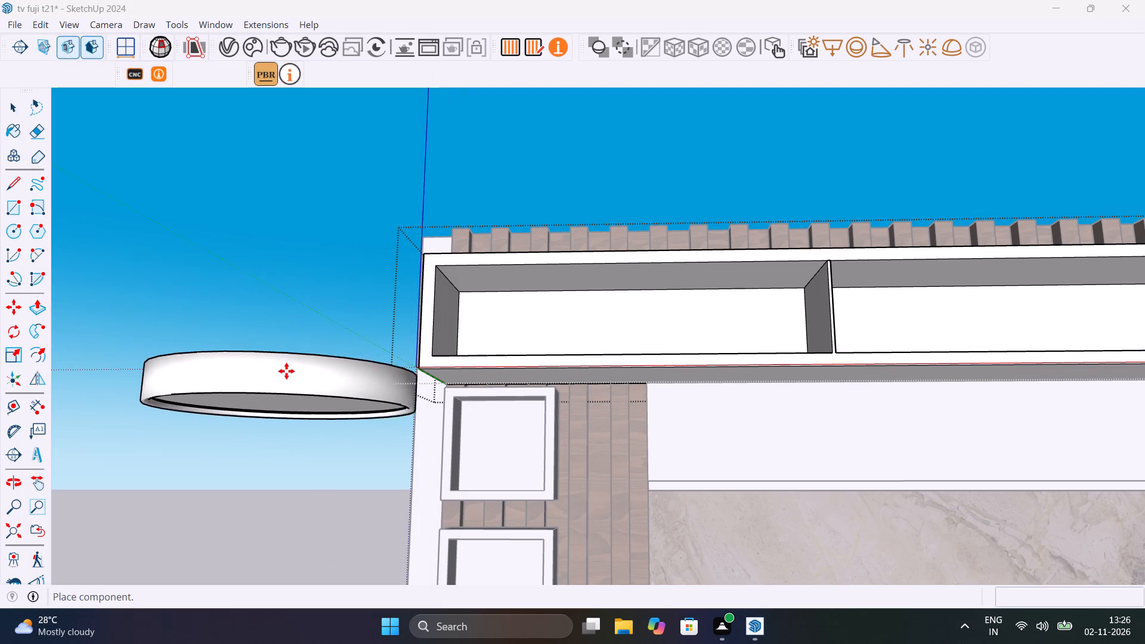
pyautogui.click(247, 413)
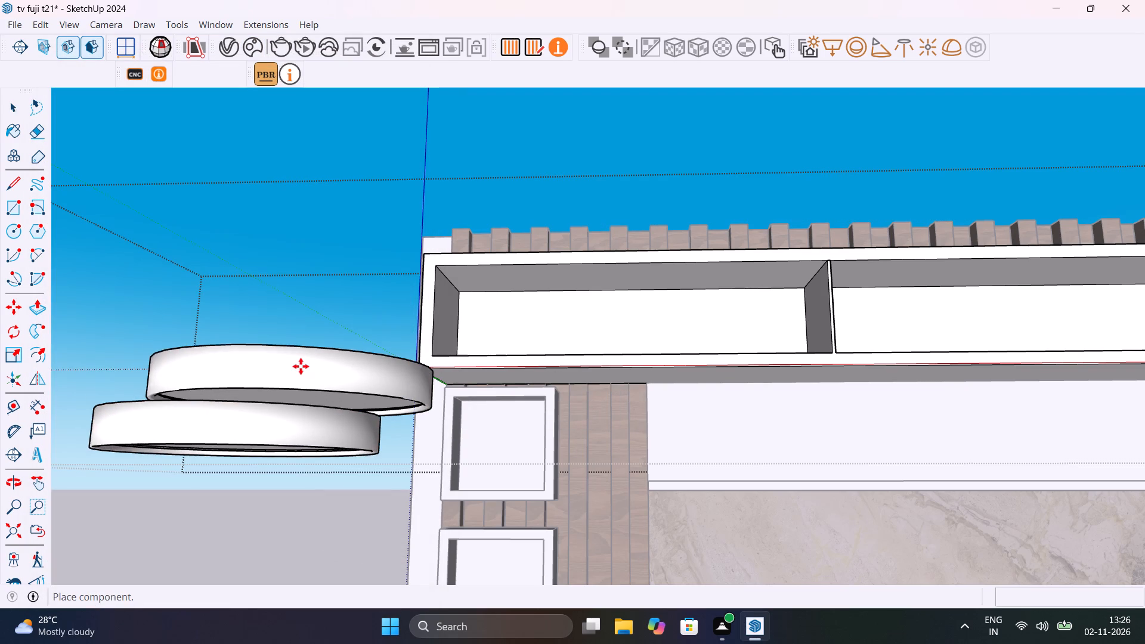
pyautogui.press('Escape')
pyautogui.scroll(1, 293, 346)
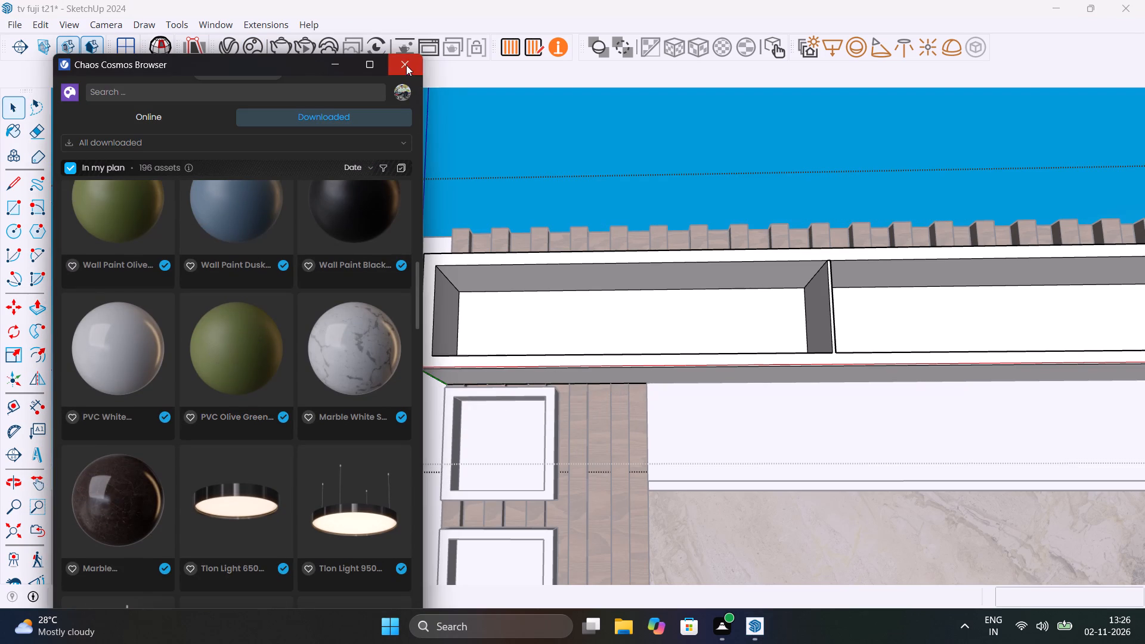
pyautogui.click(406, 65)
# Scale the new ceiling light down uniformly to about 0.11 of its size.
pyautogui.moveTo(317, 394); pyautogui.dragTo(414, 493, button='middle')
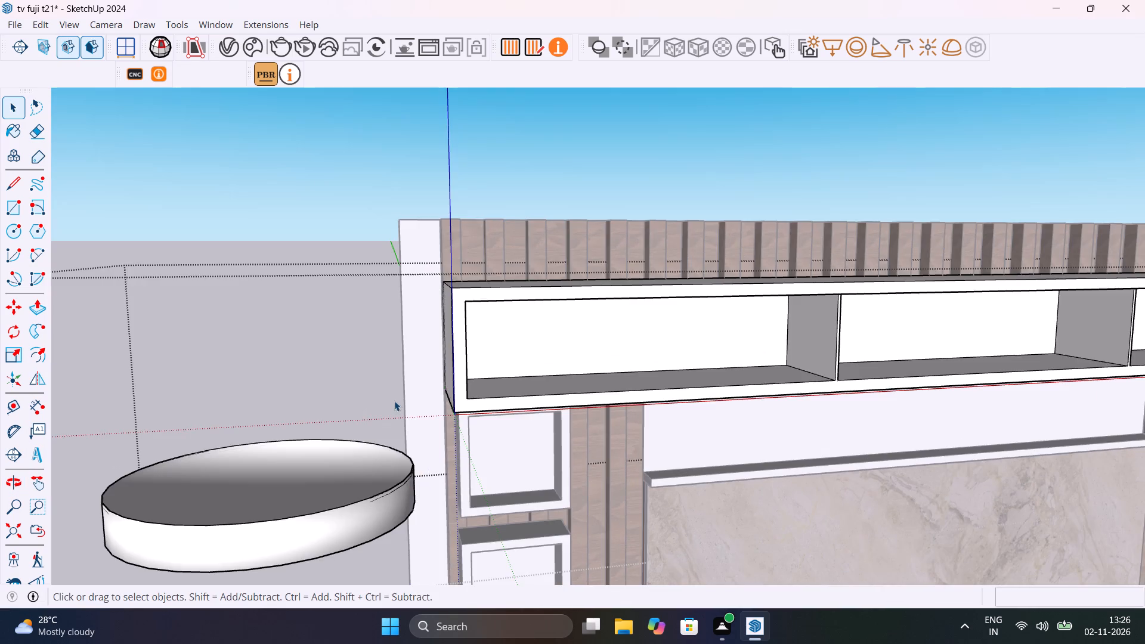
pyautogui.scroll(-12, 394, 401)
pyautogui.click(363, 438)
pyautogui.scroll(9, 348, 443)
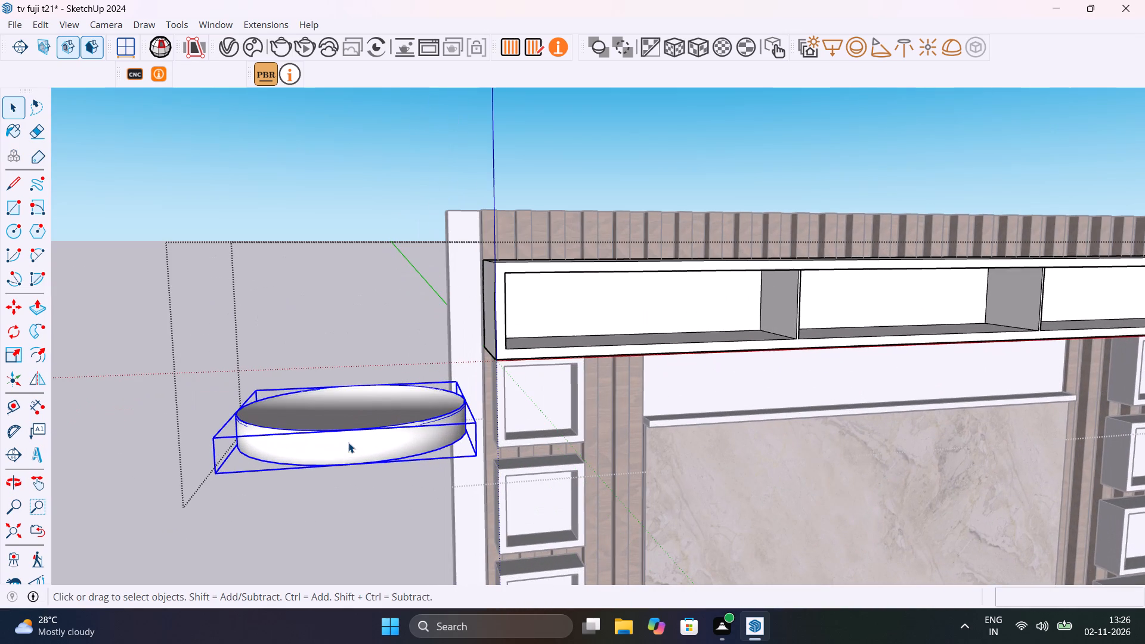
pyautogui.press('s')
pyautogui.click(254, 384)
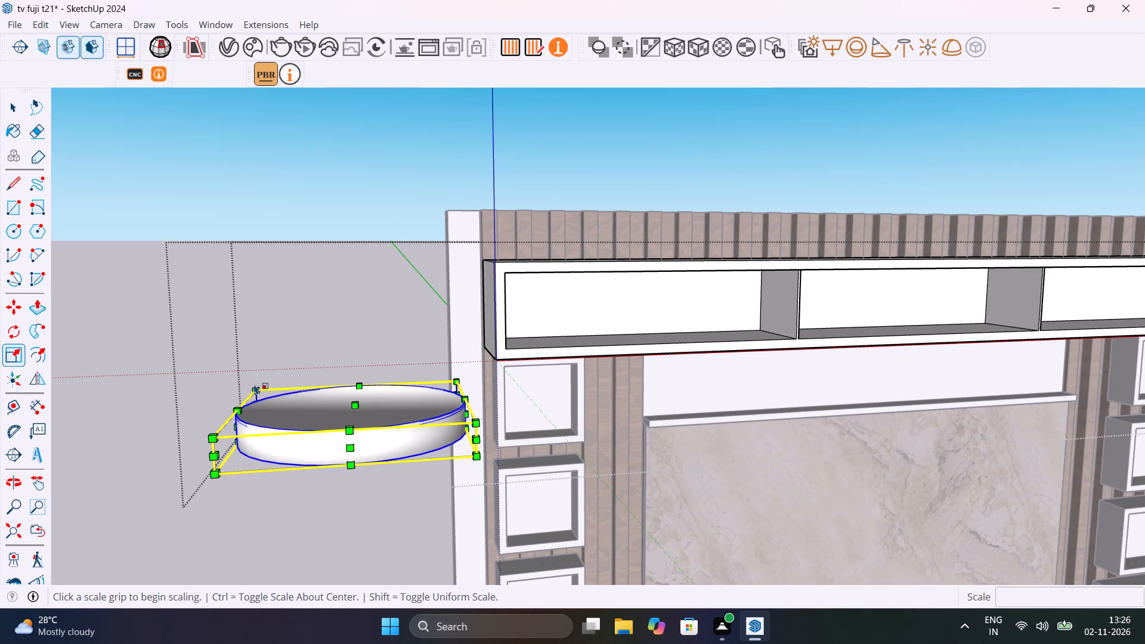
pyautogui.click(256, 388)
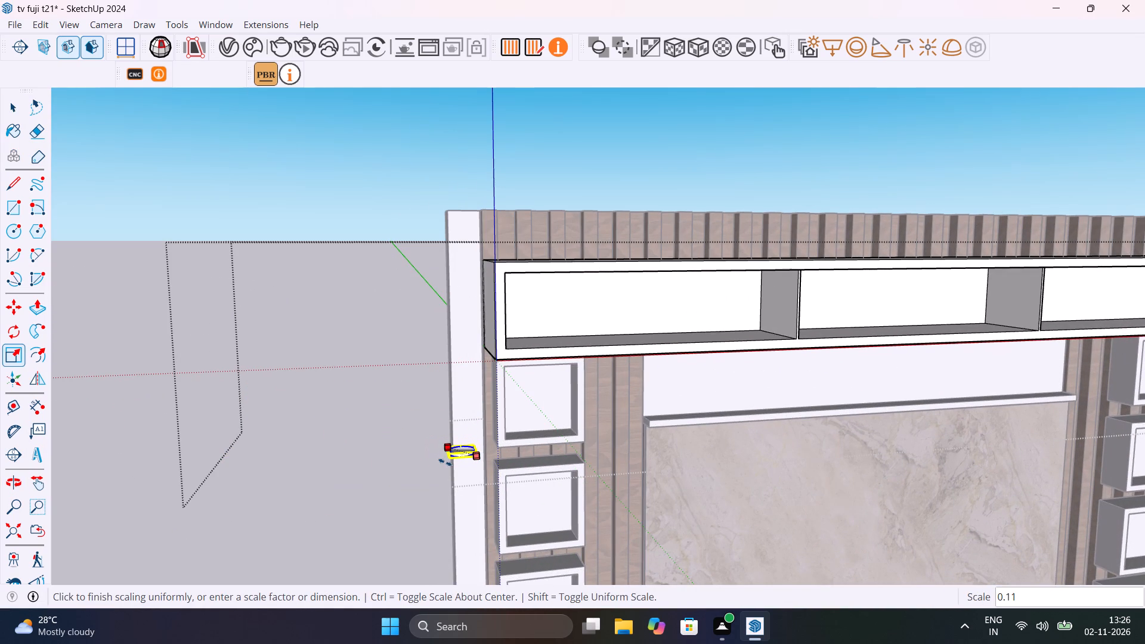
pyautogui.click(447, 464)
pyautogui.scroll(5, 456, 450)
pyautogui.press('space')
pyautogui.scroll(4, 456, 450)
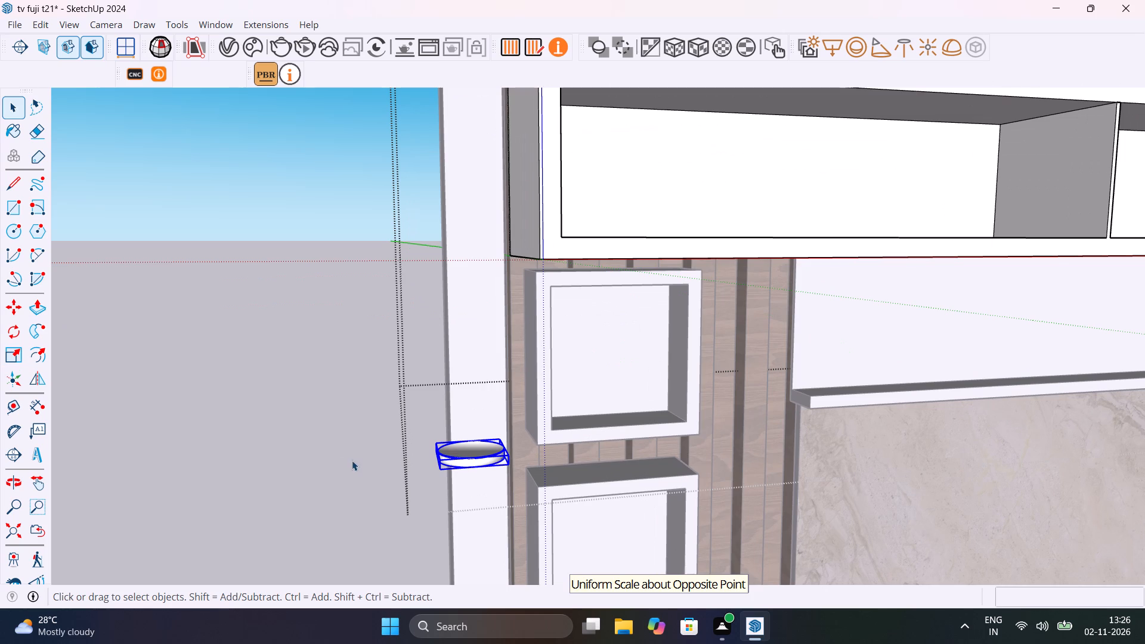
# Move the small light by its corner about 2' 3 7/16" onto the underside of the leftmost overhead compartment's top panel.
pyautogui.keyDown('shift'); pyautogui.moveTo(352, 459); pyautogui.dragTo(159, 364, button='middle'); pyautogui.keyUp('shift')
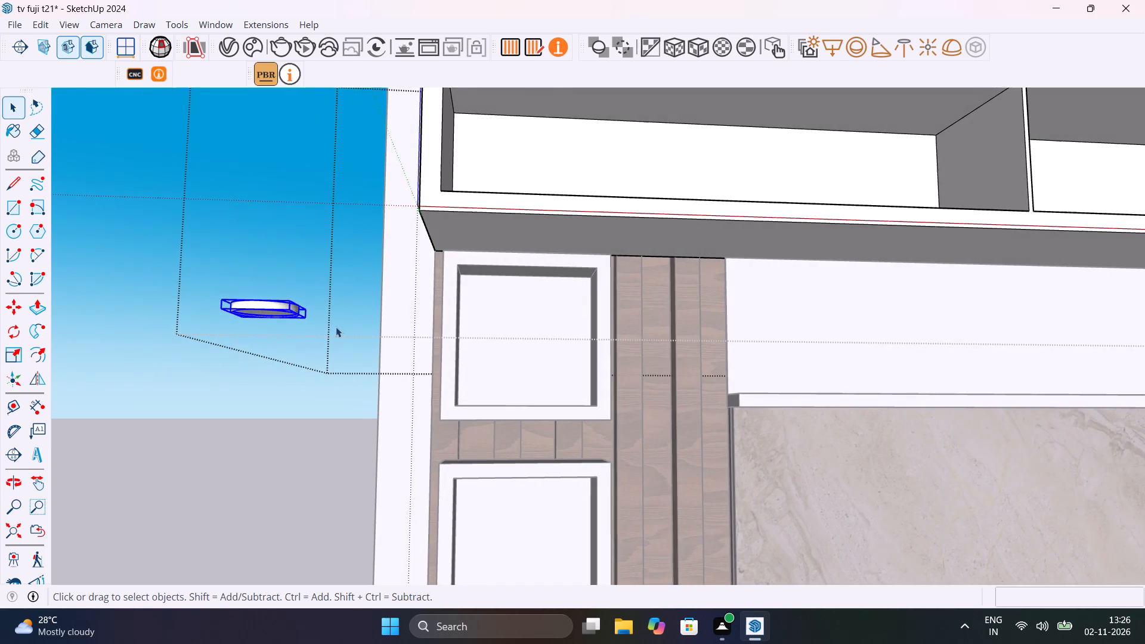
pyautogui.scroll(6, 320, 318)
pyautogui.press('m')
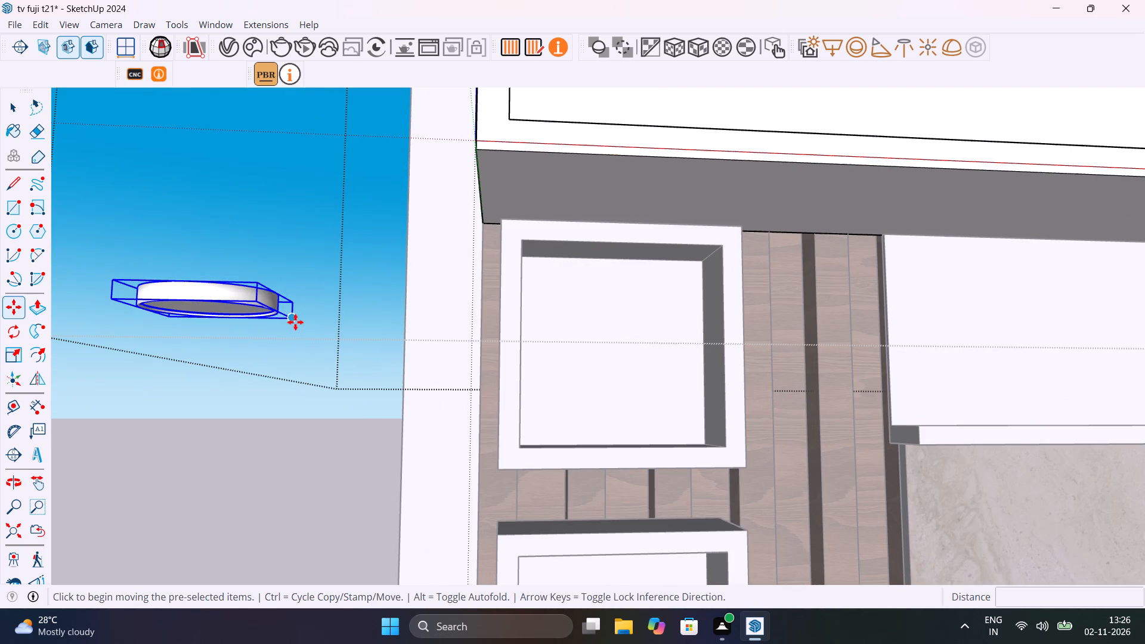
pyautogui.click(295, 321)
pyautogui.moveTo(648, 193); pyautogui.dragTo(477, 565, button='middle')
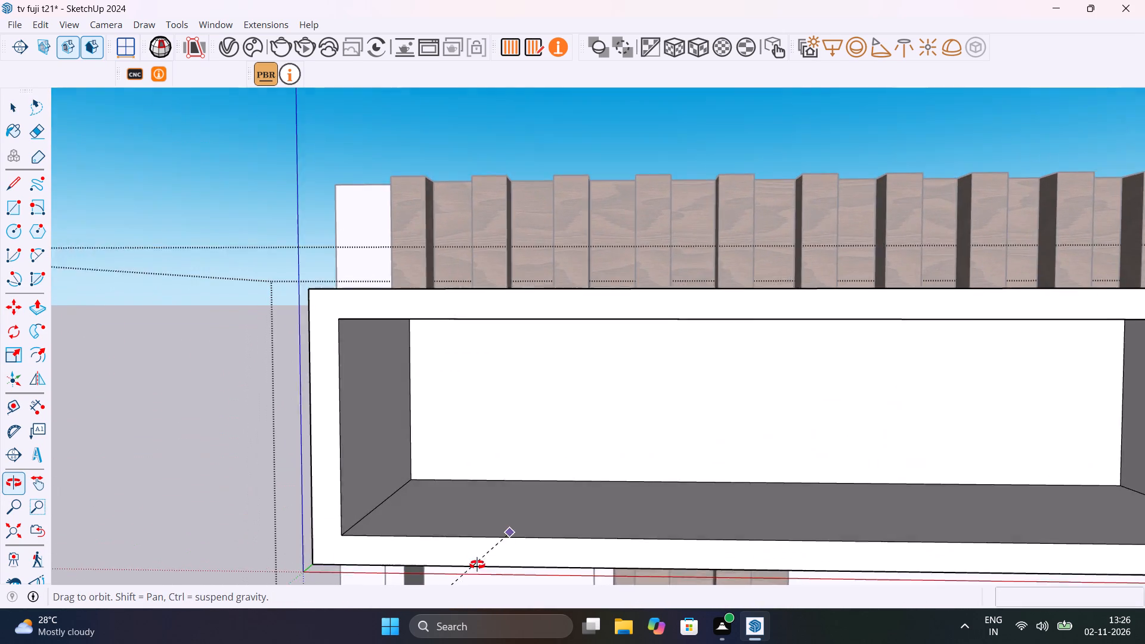
pyautogui.moveTo(477, 565); pyautogui.dragTo(480, 552, button='middle')
pyautogui.scroll(11, 519, 305)
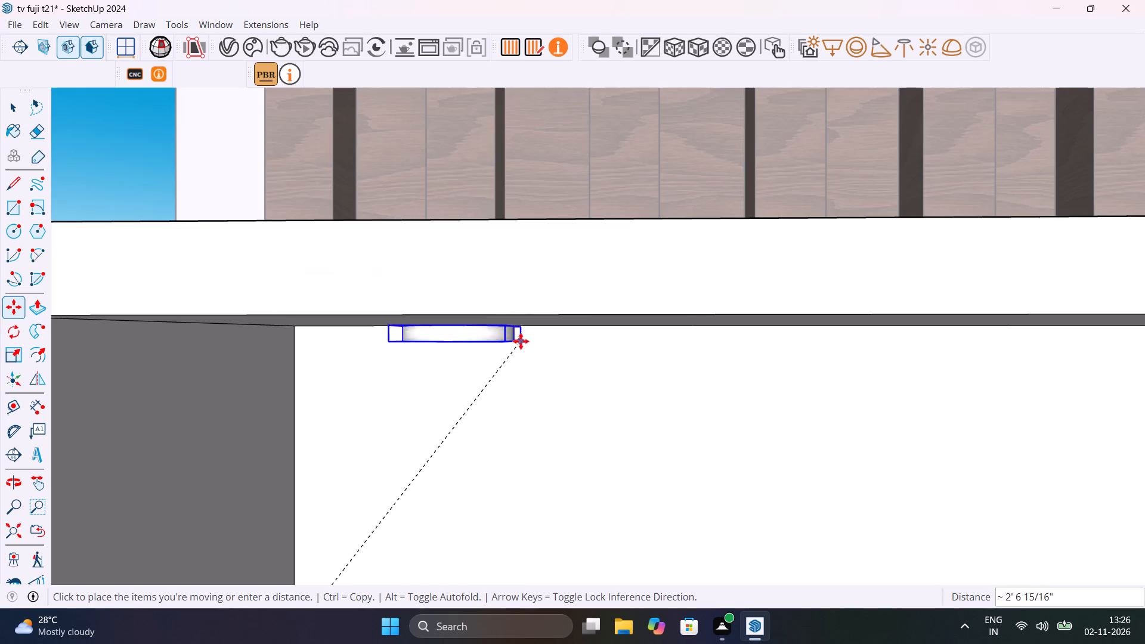
pyautogui.moveTo(521, 340); pyautogui.dragTo(528, 385, button='middle')
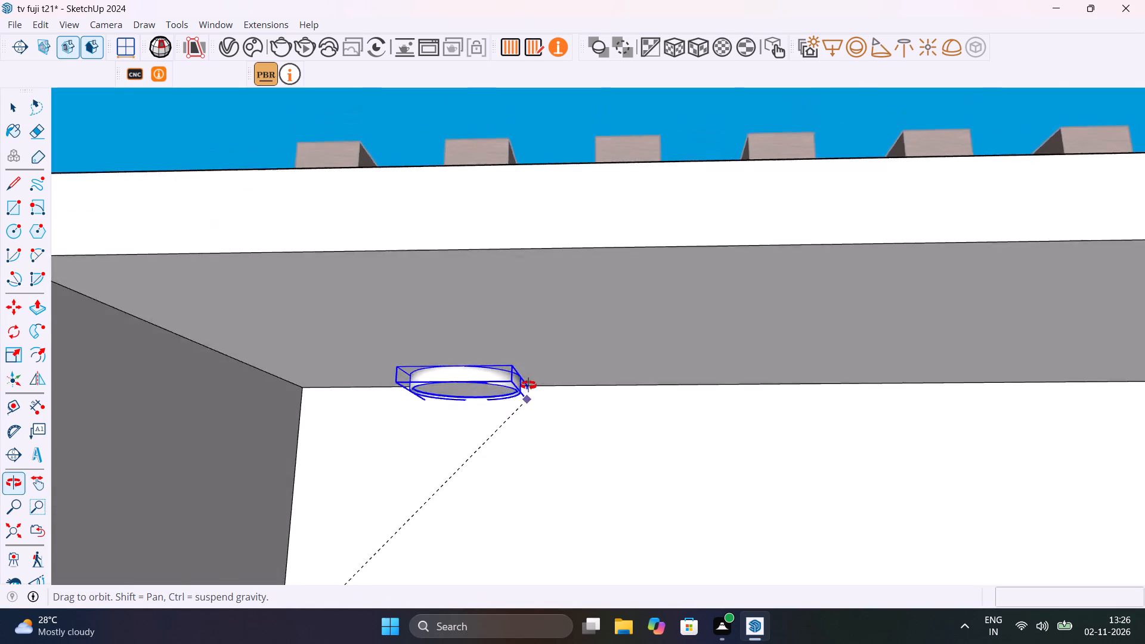
pyautogui.moveTo(528, 385); pyautogui.dragTo(532, 374, button='middle')
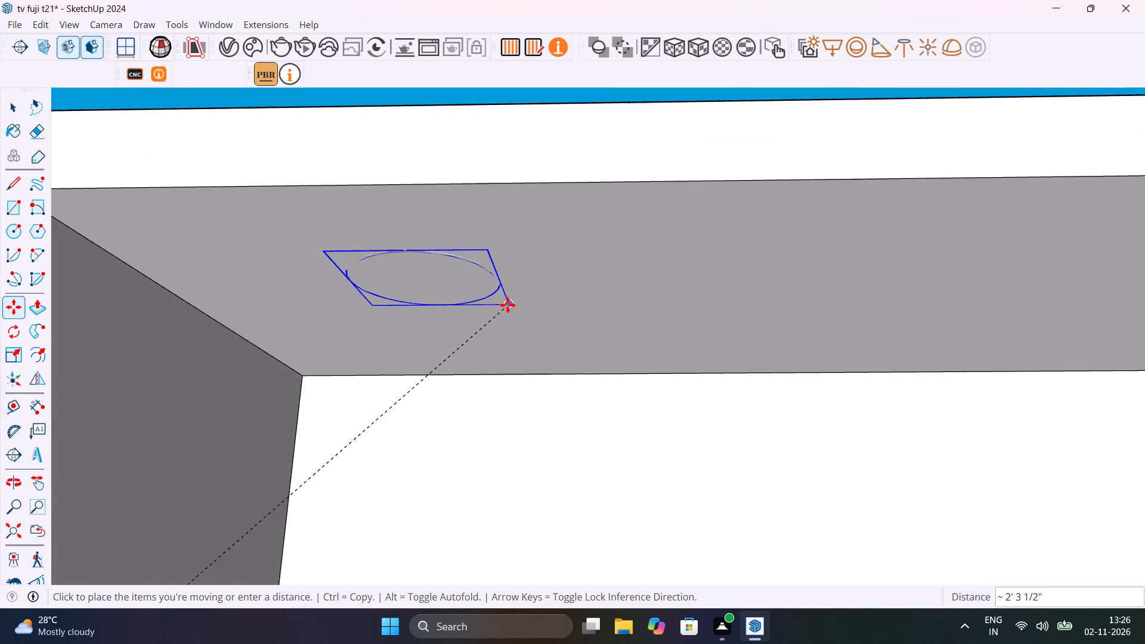
pyautogui.click(513, 301)
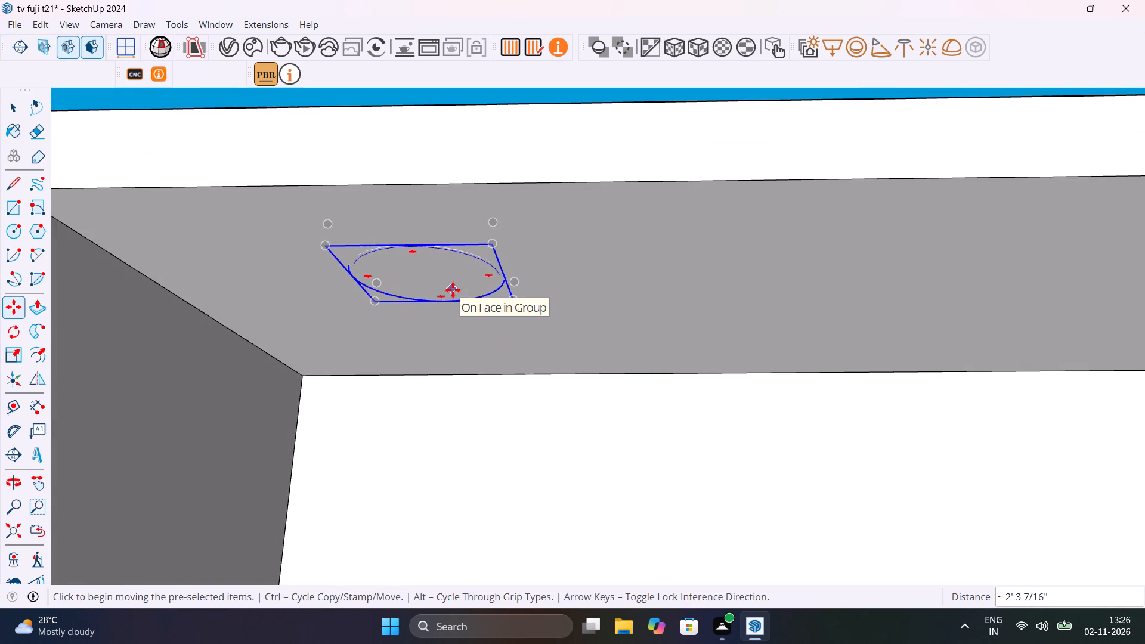
# Lower the light about 9/16" so its body hangs below the compartment's top panel.
pyautogui.press('m')
pyautogui.click(434, 275)
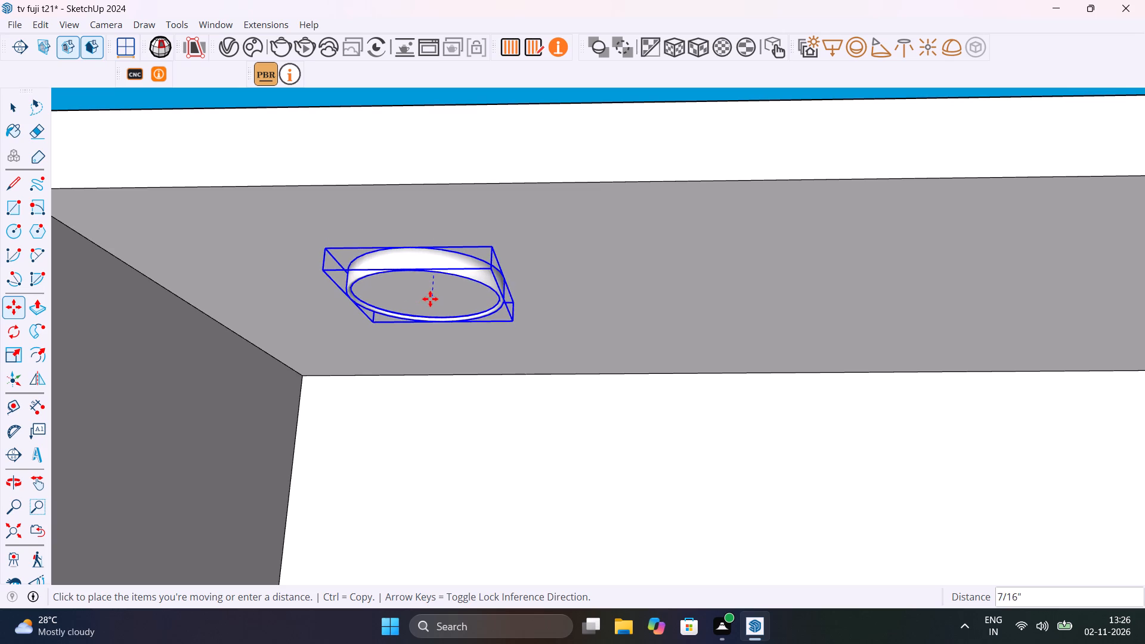
pyautogui.click(432, 304)
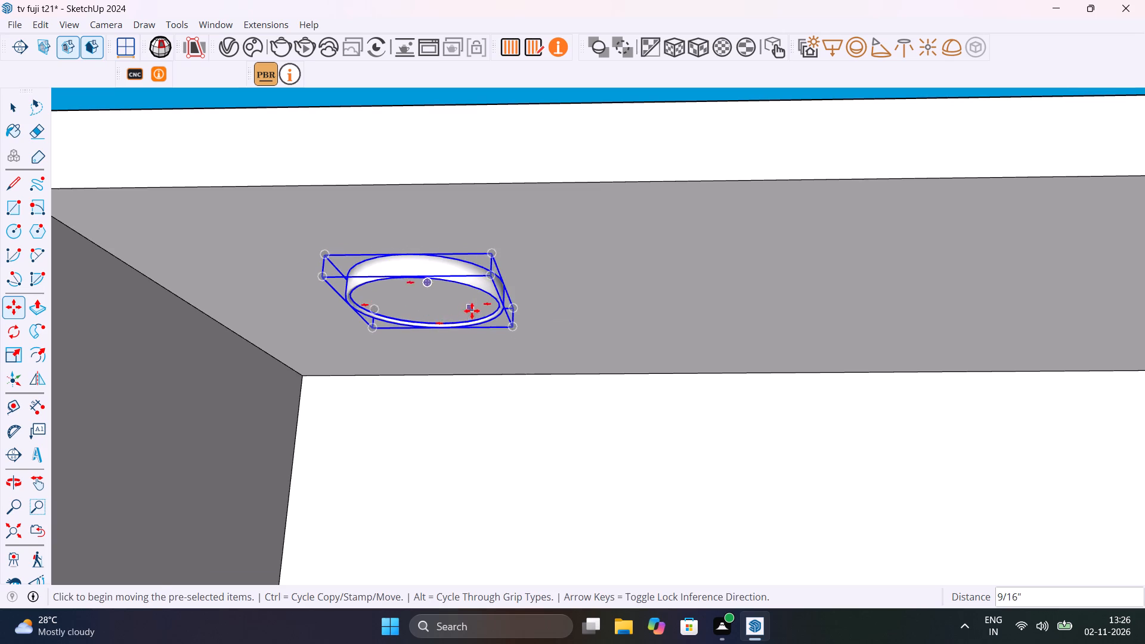
pyautogui.scroll(-17, 472, 311)
pyautogui.press('space')
# Copy the small ceiling light about 2' 4 3/8" along the red axis to the right end of the leftmost overhead compartment.
pyautogui.moveTo(331, 327); pyautogui.dragTo(377, 314, button='middle')
pyautogui.scroll(16, 486, 312)
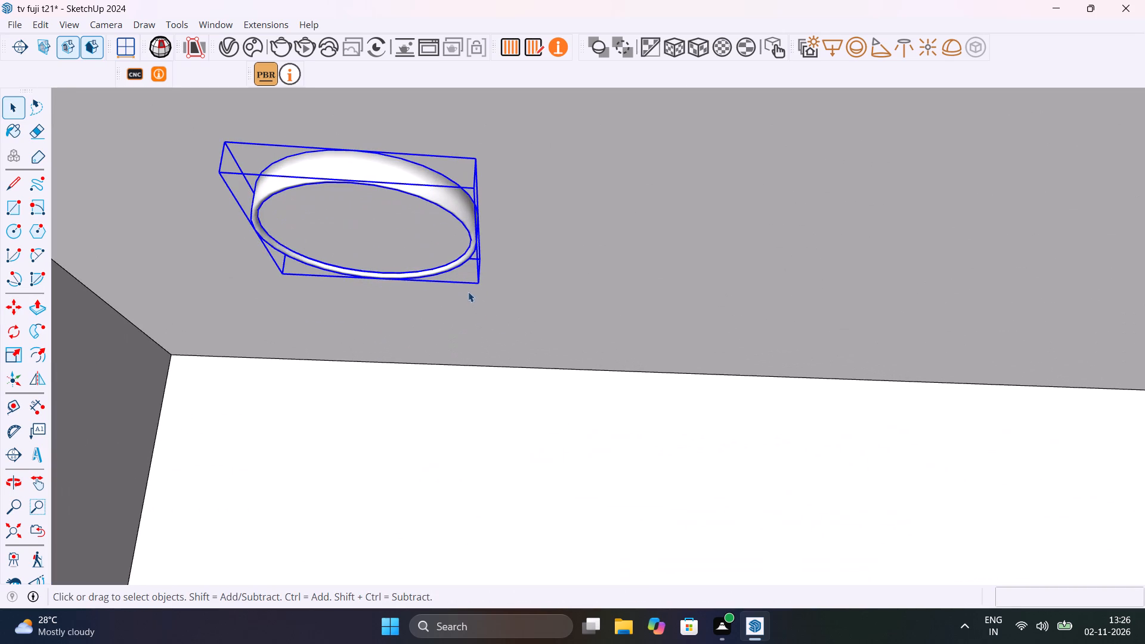
pyautogui.press('m')
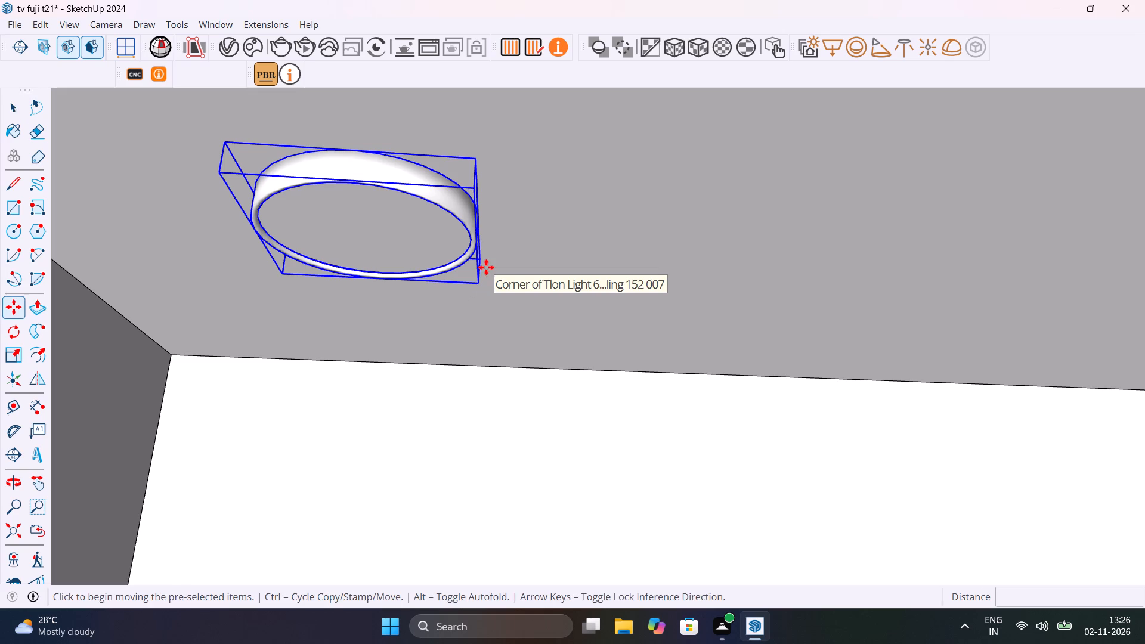
pyautogui.click(484, 264)
pyautogui.scroll(-12, 625, 253)
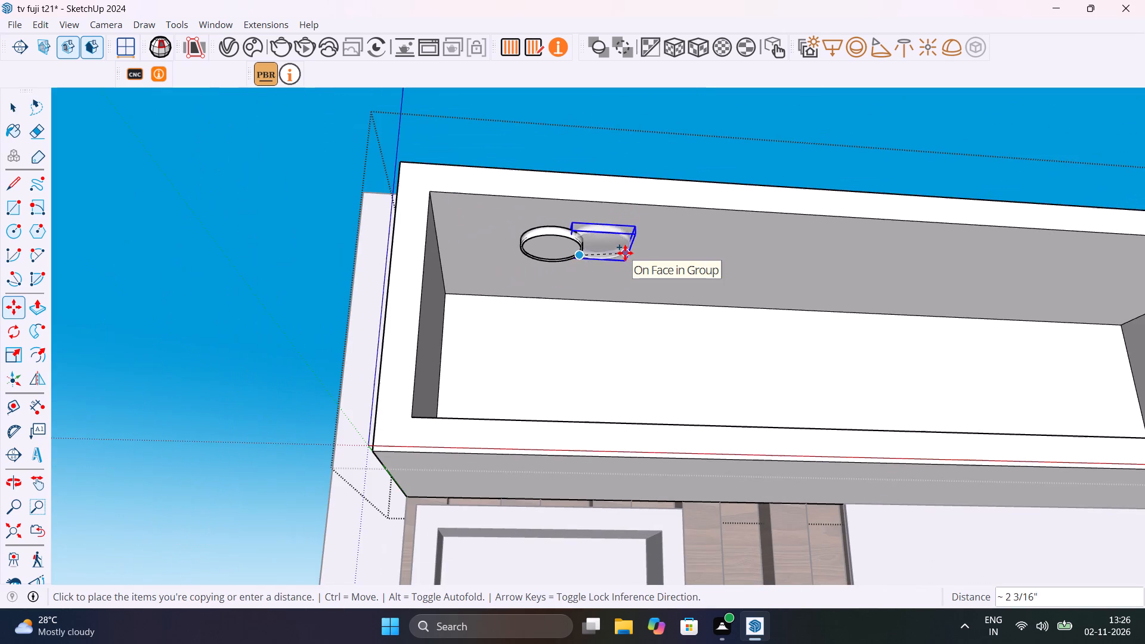
pyautogui.press('Right')
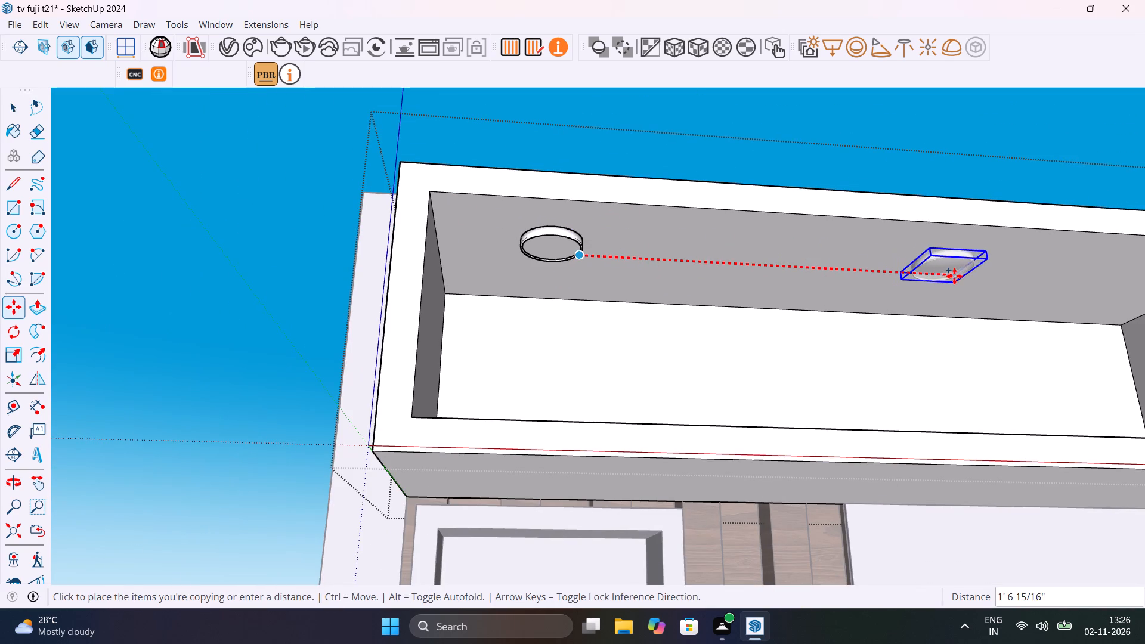
pyautogui.keyDown('shift'); pyautogui.moveTo(954, 276); pyautogui.dragTo(485, 281, button='middle'); pyautogui.keyUp('shift')
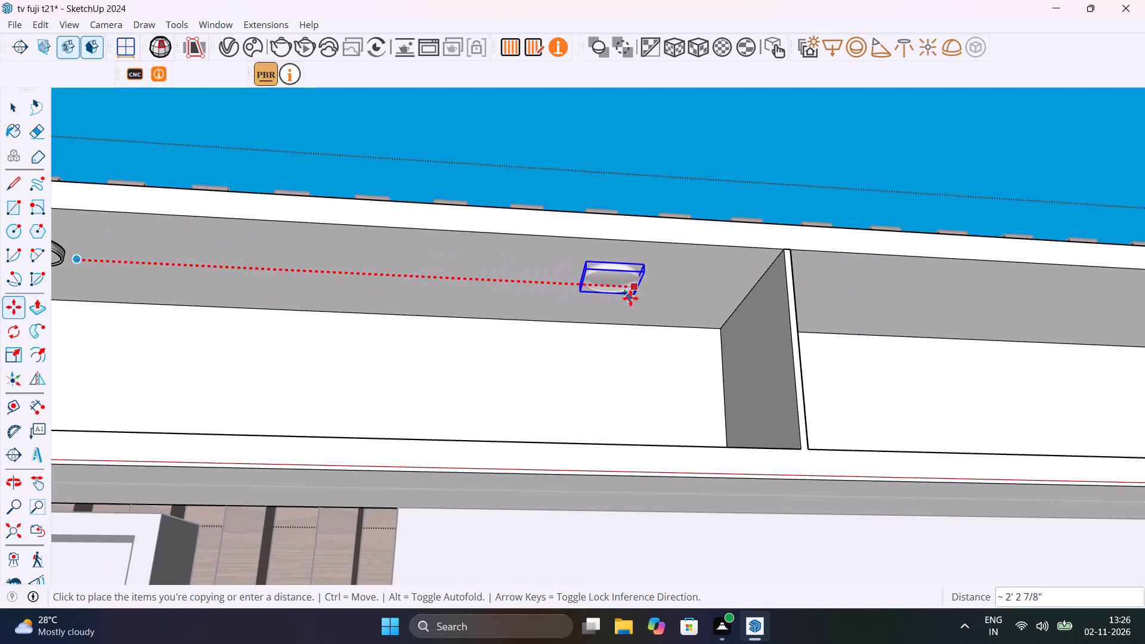
pyautogui.click(654, 304)
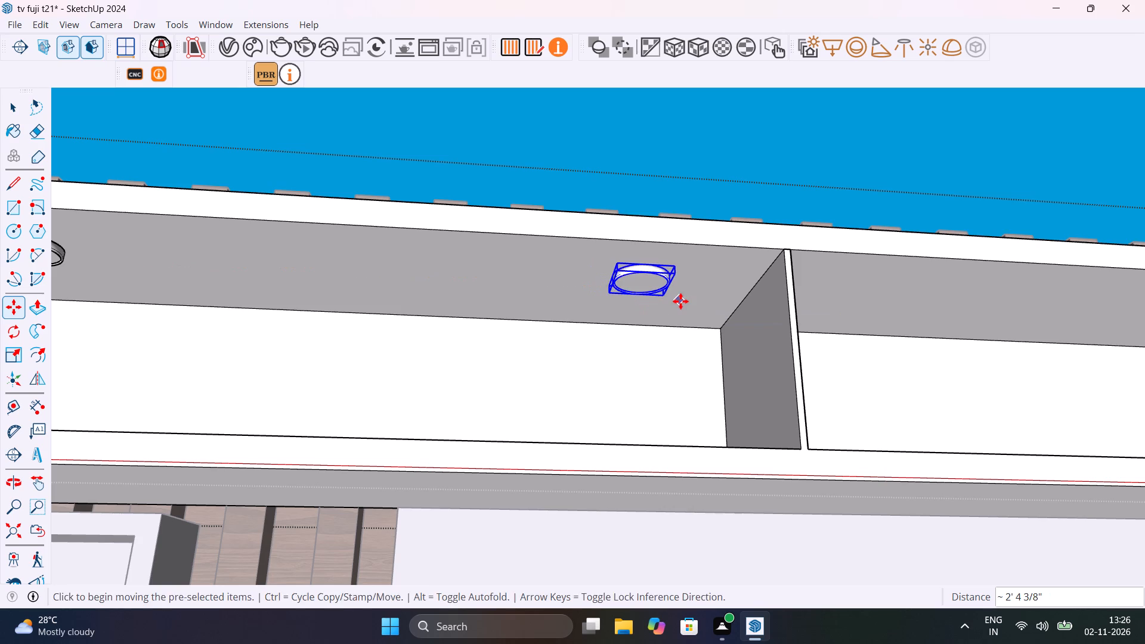
pyautogui.moveTo(682, 299); pyautogui.dragTo(516, 326, button='middle')
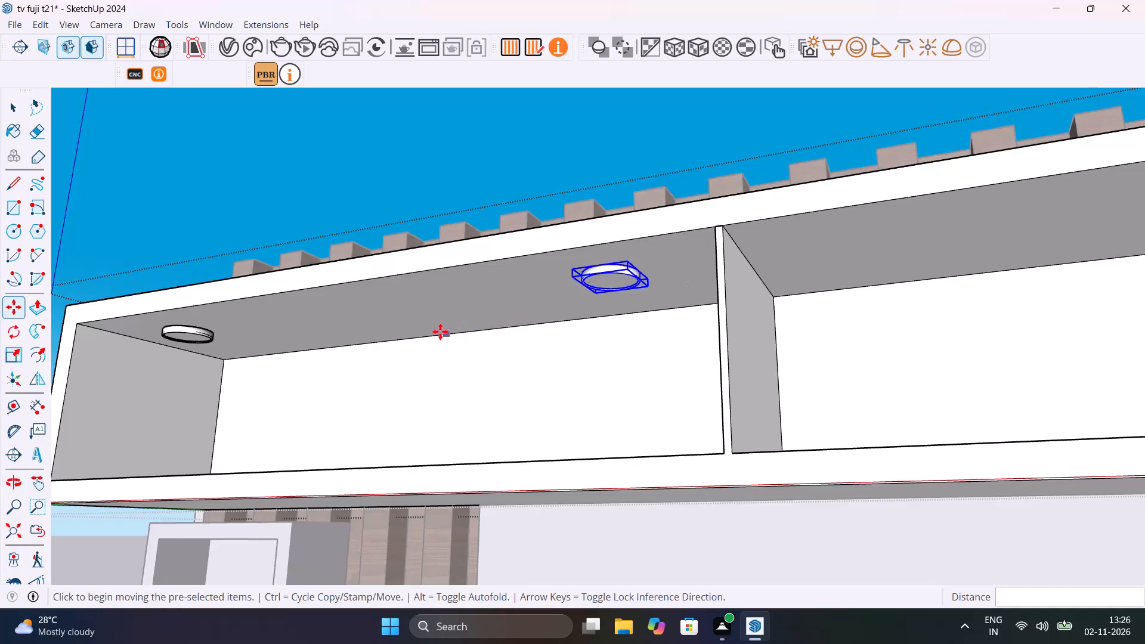
# Copy both lights of the leftmost compartment about 3' 3 9/16" along the red axis into the middle overhead compartment.
pyautogui.press('space')
pyautogui.click(630, 277)
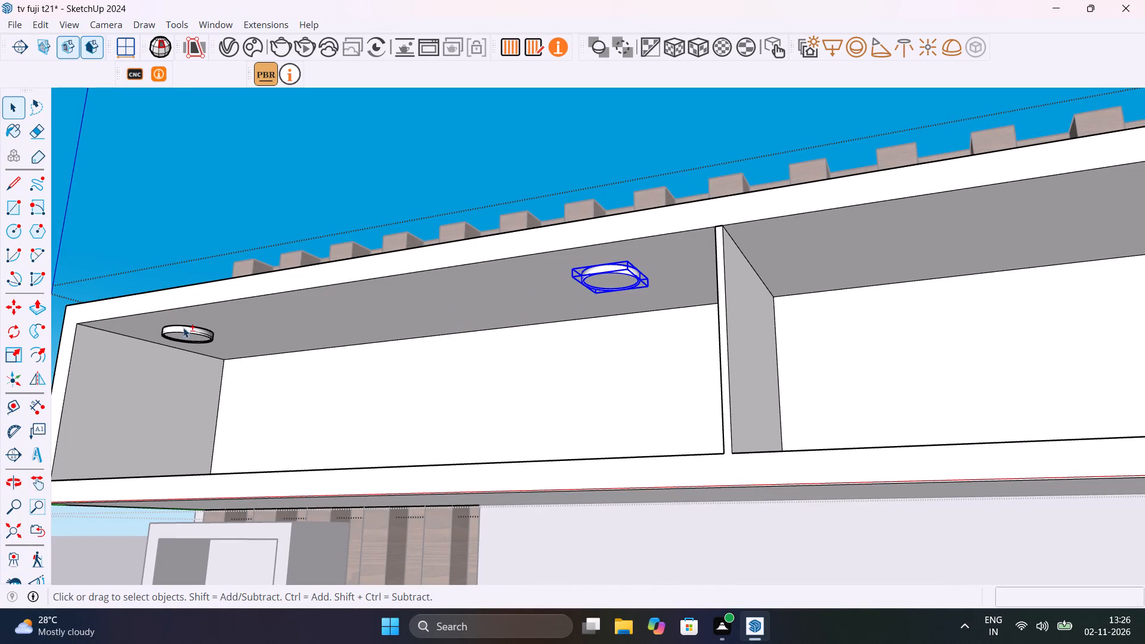
pyautogui.keyDown('shift'); pyautogui.click(193, 339); pyautogui.keyUp('shift')
pyautogui.press('m')
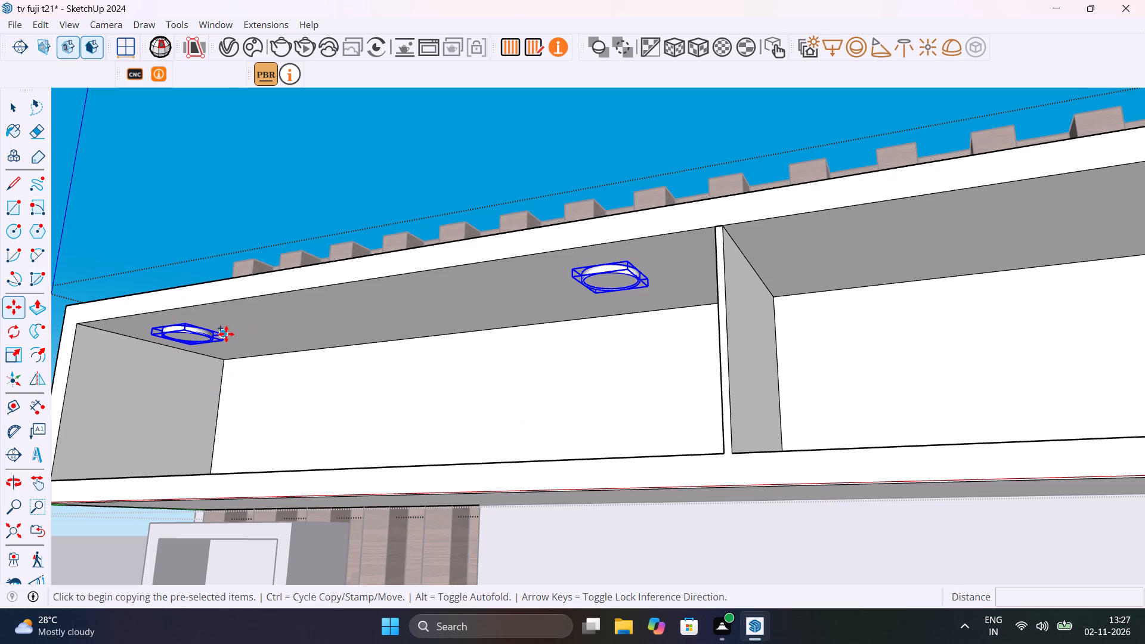
pyautogui.press('space')
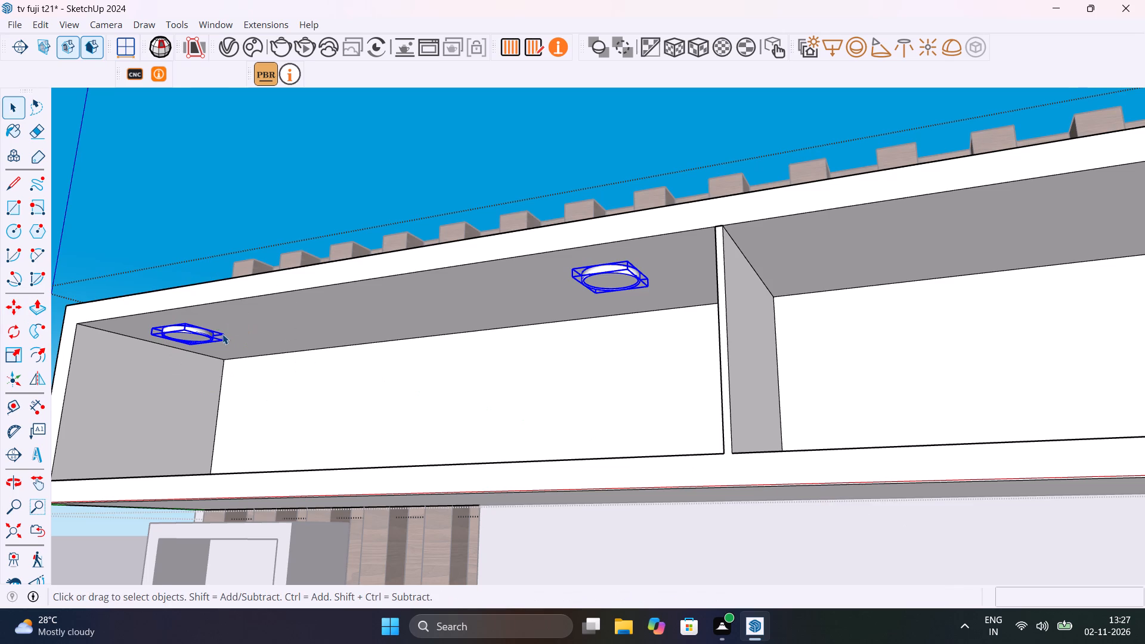
pyautogui.press('m')
pyautogui.scroll(5, 224, 334)
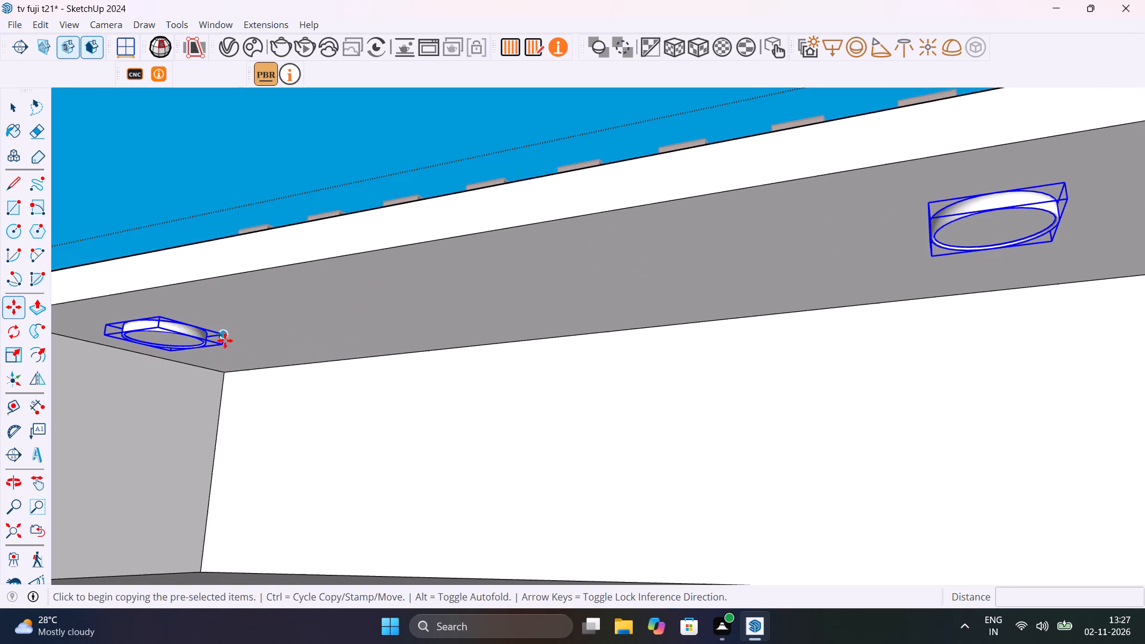
pyautogui.click(225, 340)
pyautogui.scroll(-10, 348, 339)
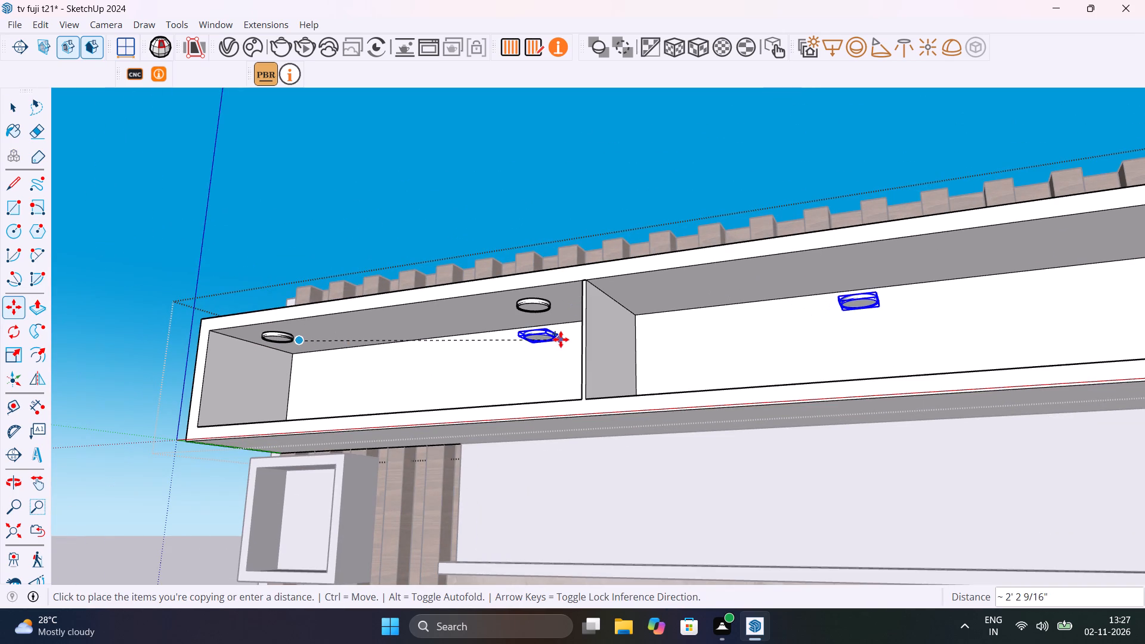
pyautogui.press('Right')
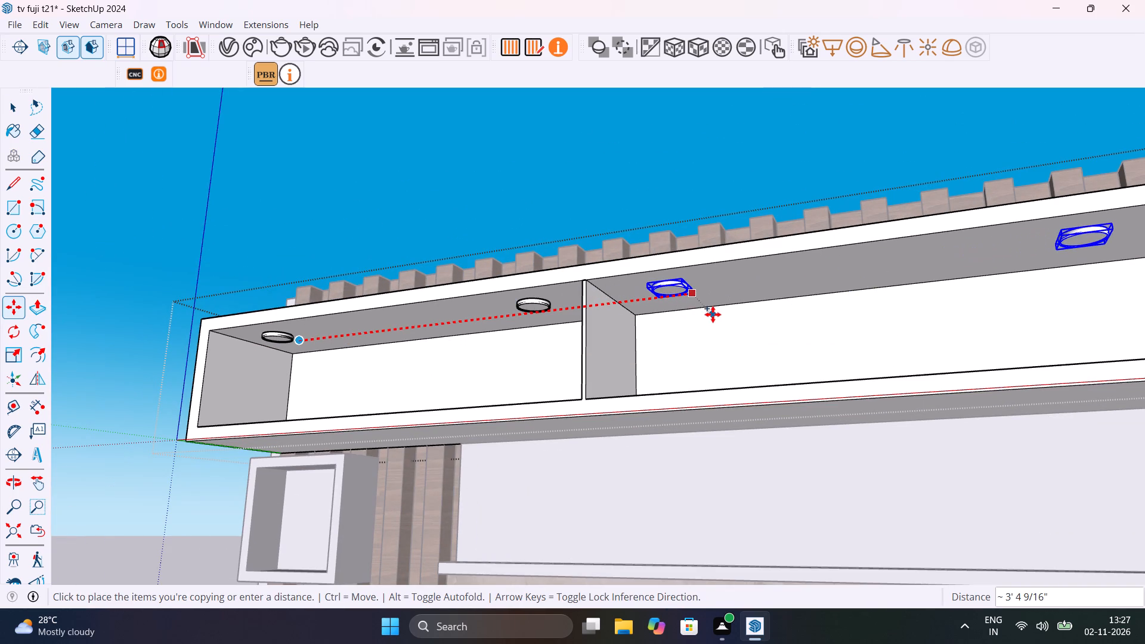
pyautogui.keyDown('shift'); pyautogui.moveTo(713, 314); pyautogui.dragTo(624, 345, button='middle'); pyautogui.keyUp('shift')
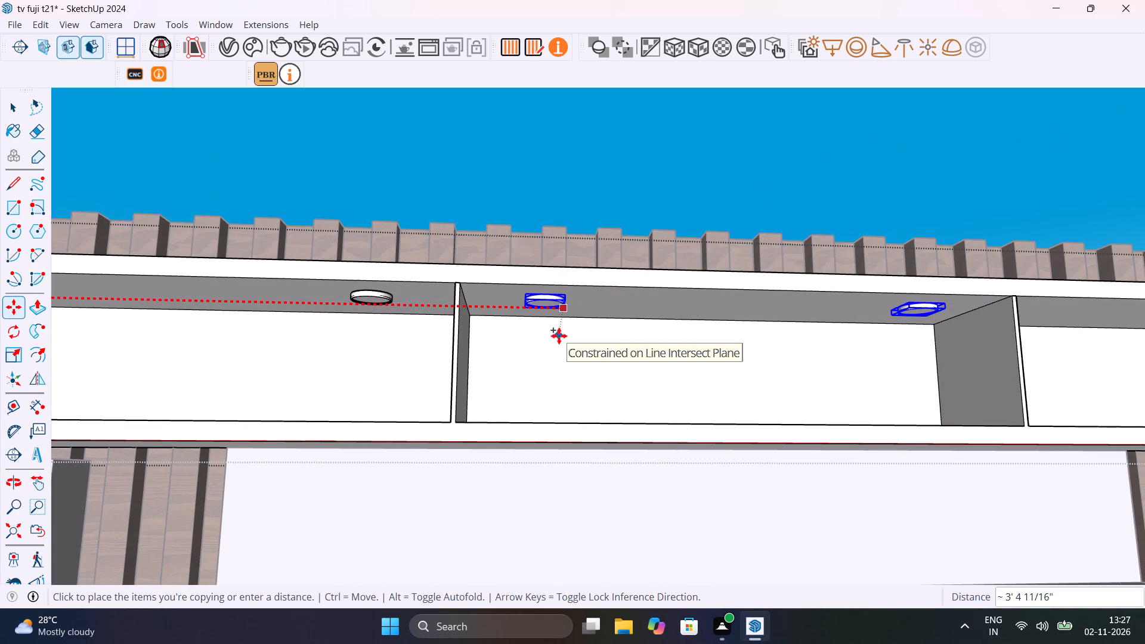
pyautogui.click(544, 338)
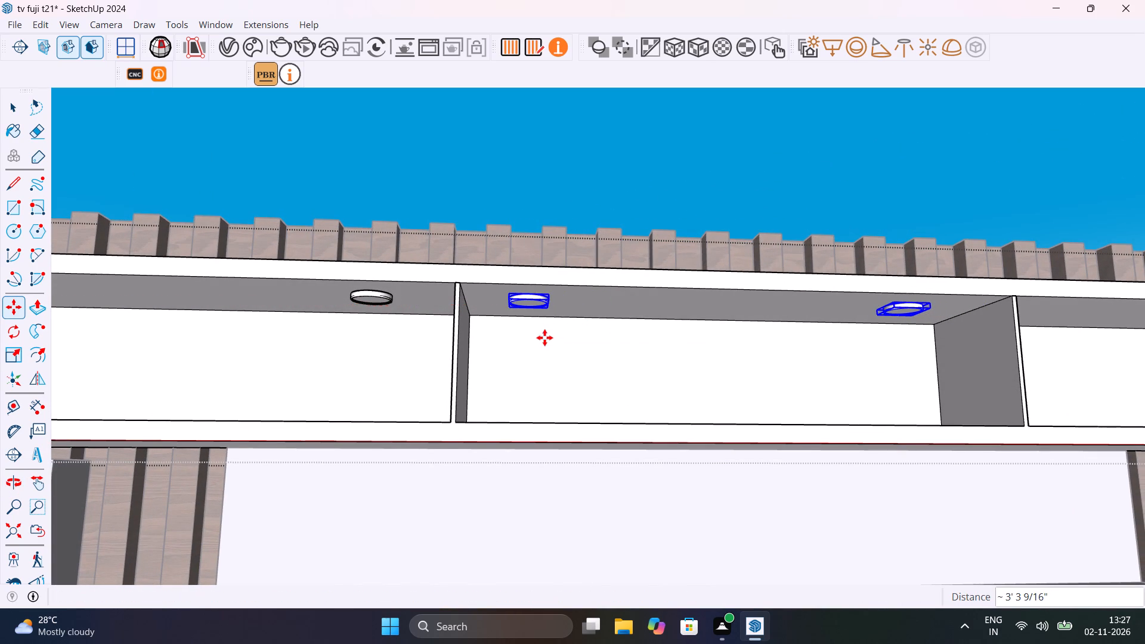
# Copy the middle compartment's two lights about 3' 6 1/2" along the red axis into the rightmost overhead compartment and close the cabinet group.
pyautogui.click(548, 315)
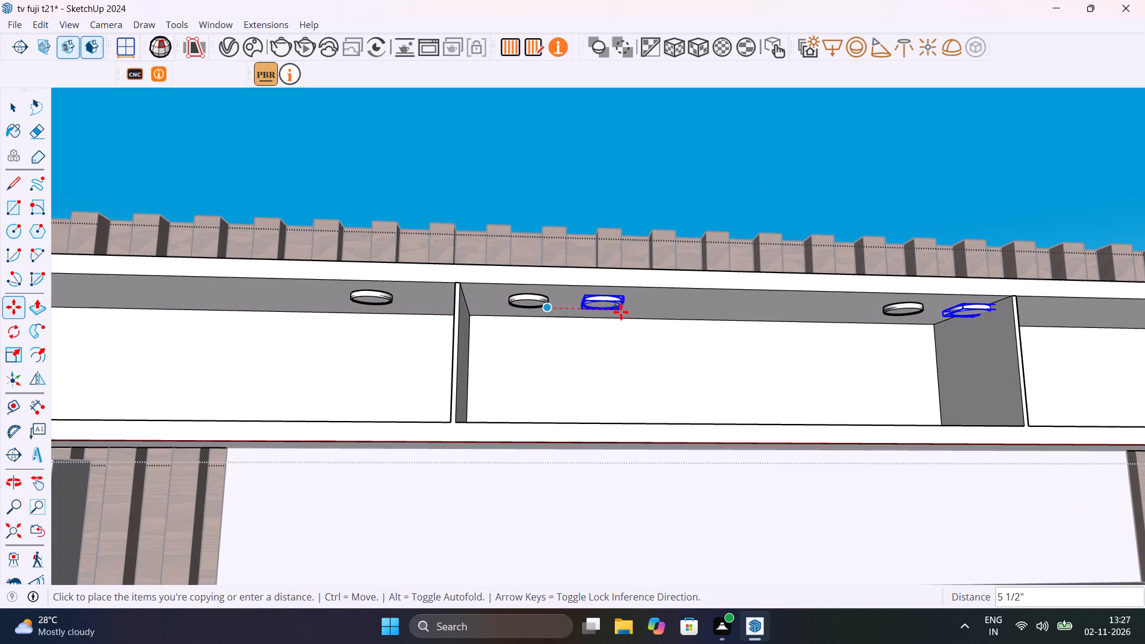
pyautogui.scroll(-7, 621, 312)
pyautogui.keyDown('shift'); pyautogui.moveTo(641, 320); pyautogui.dragTo(311, 330, button='middle'); pyautogui.keyUp('shift')
pyautogui.scroll(1, 311, 330)
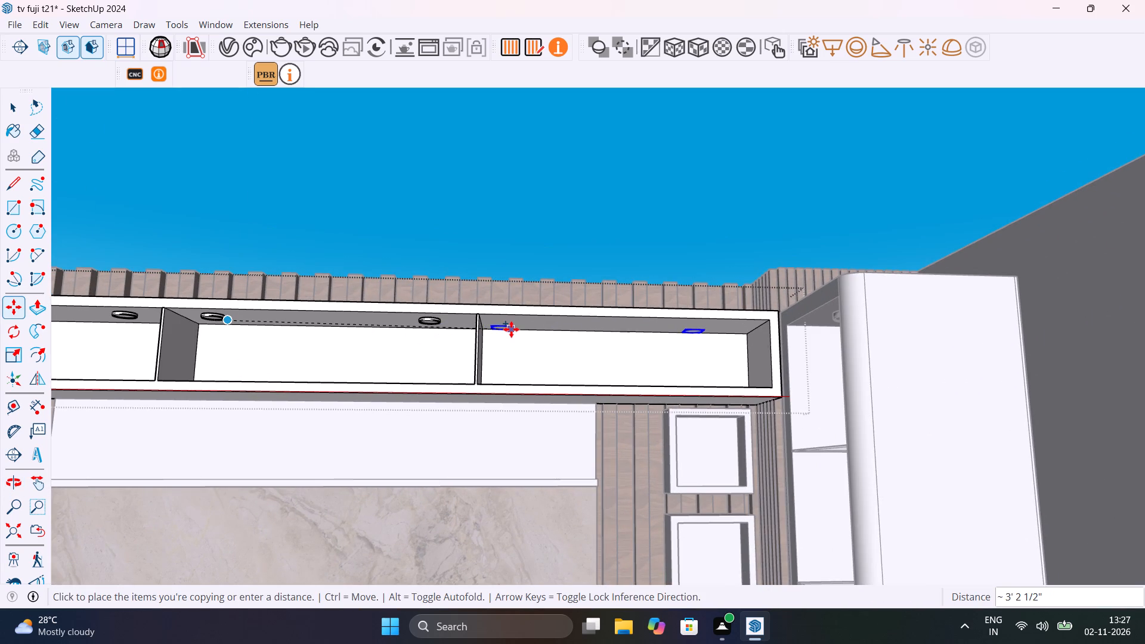
pyautogui.press('Right')
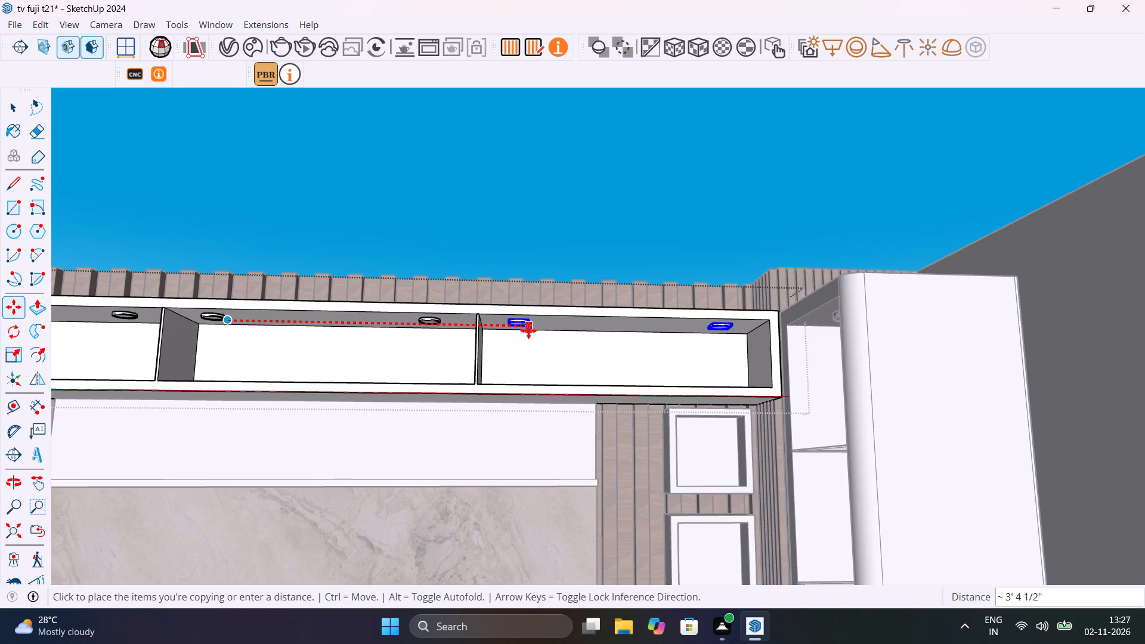
pyautogui.scroll(12, 541, 335)
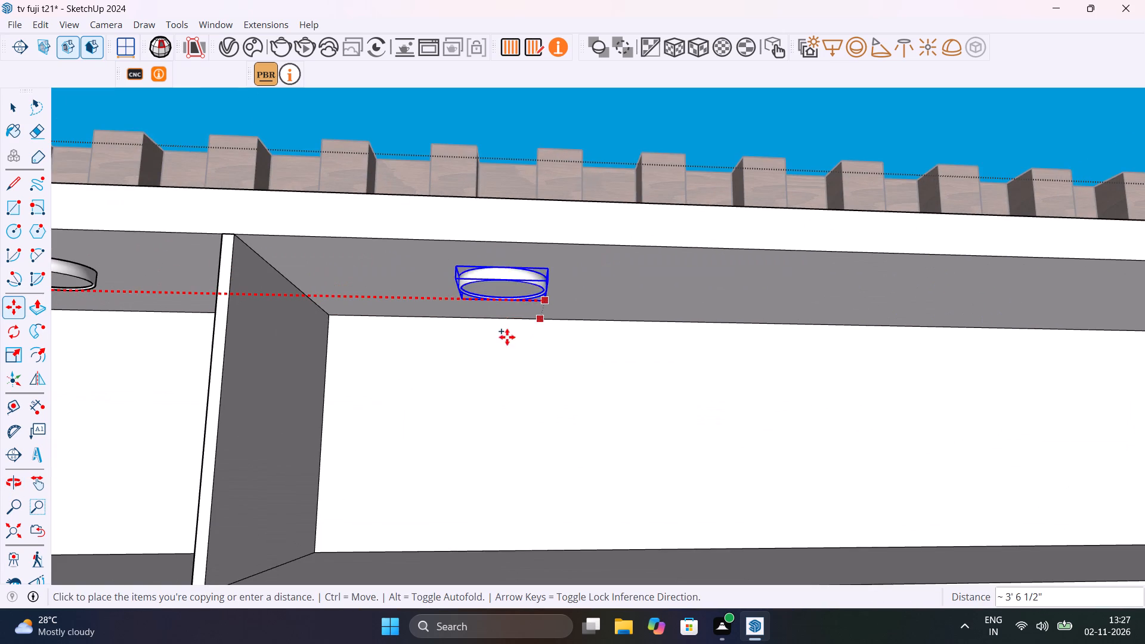
pyautogui.click(515, 335)
pyautogui.scroll(-16, 515, 317)
pyautogui.press('space')
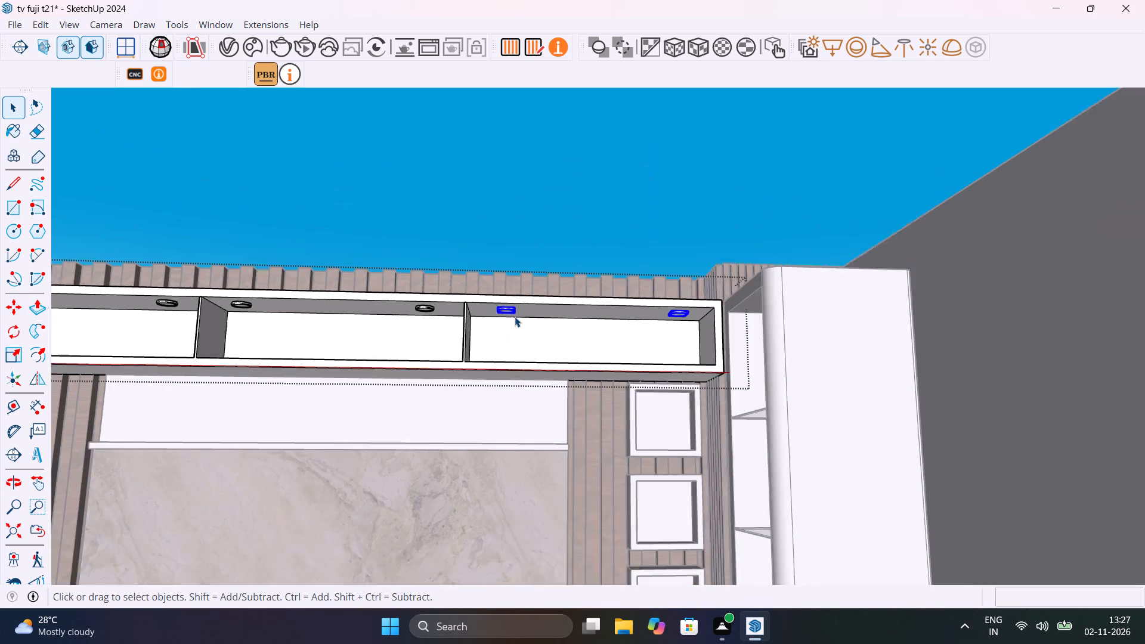
pyautogui.click(459, 192)
# Unhide the last hidden objects, the glass shutters on the front of the overhead cabinet.
pyautogui.scroll(-7, 483, 243)
pyautogui.moveTo(475, 288); pyautogui.dragTo(753, 308, button='middle')
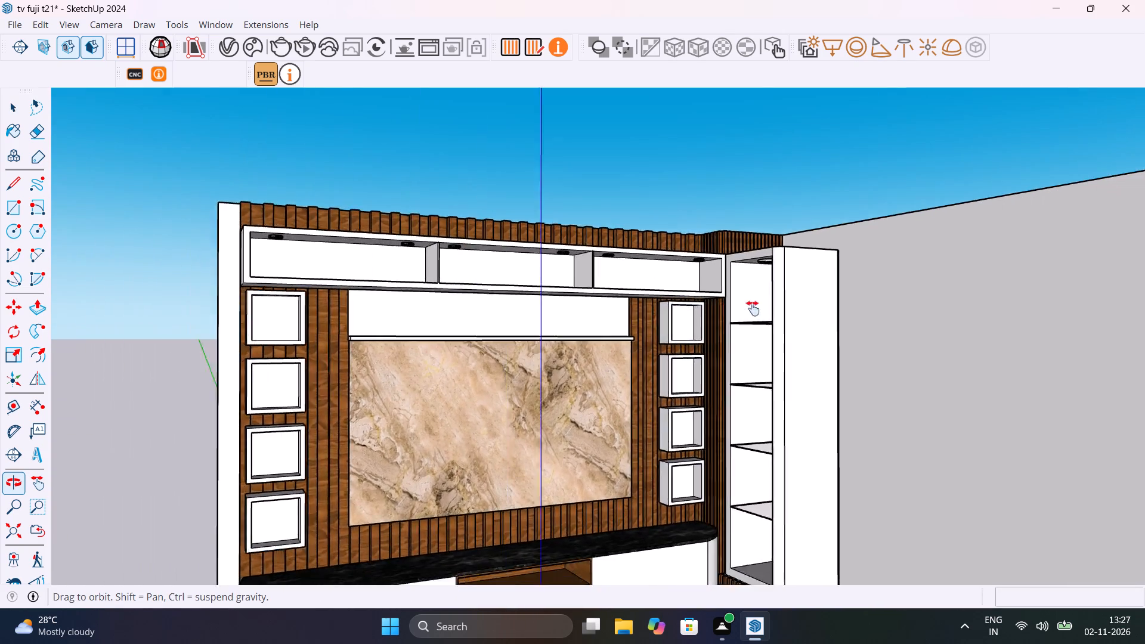
pyautogui.moveTo(753, 308); pyautogui.dragTo(622, 299, button='middle')
pyautogui.scroll(1, 622, 299)
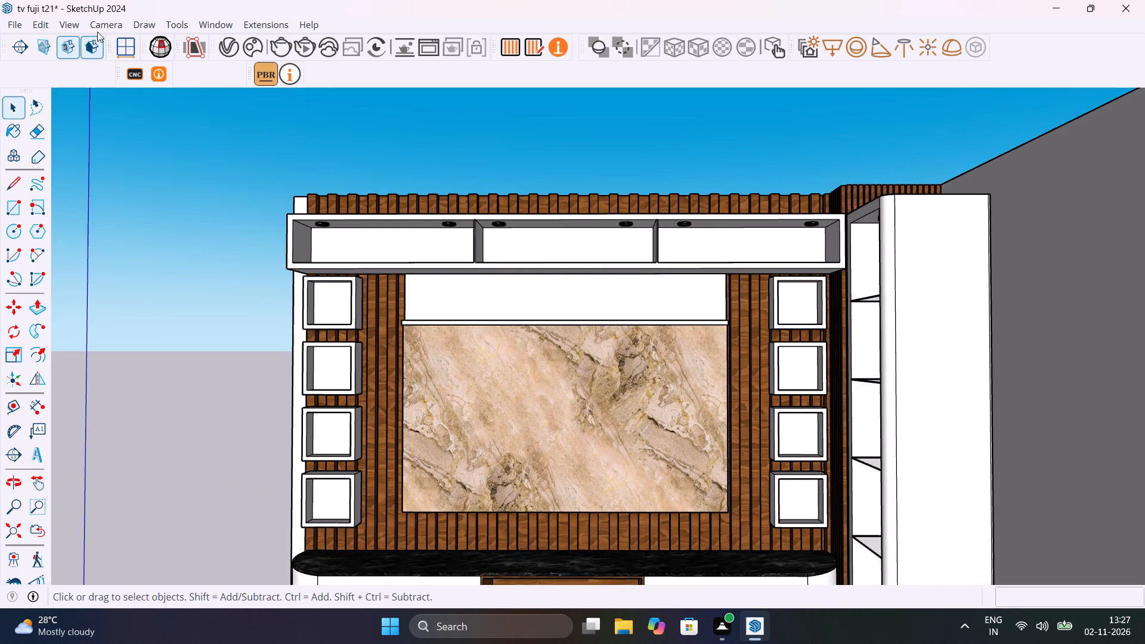
pyautogui.click(51, 24)
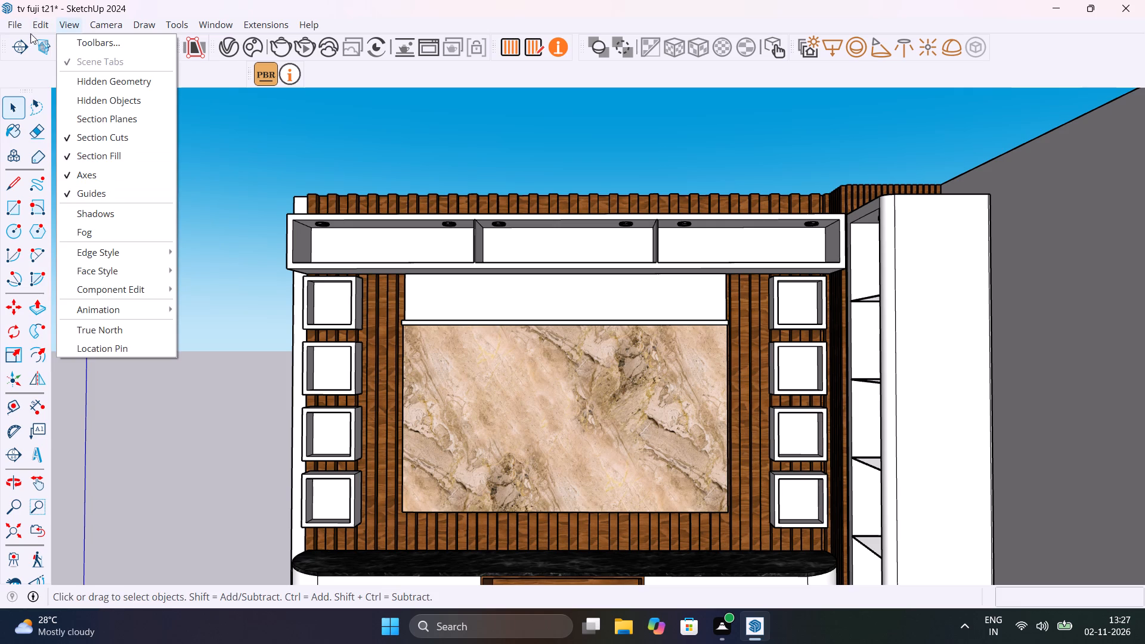
pyautogui.click(38, 29)
pyautogui.click(38, 29)
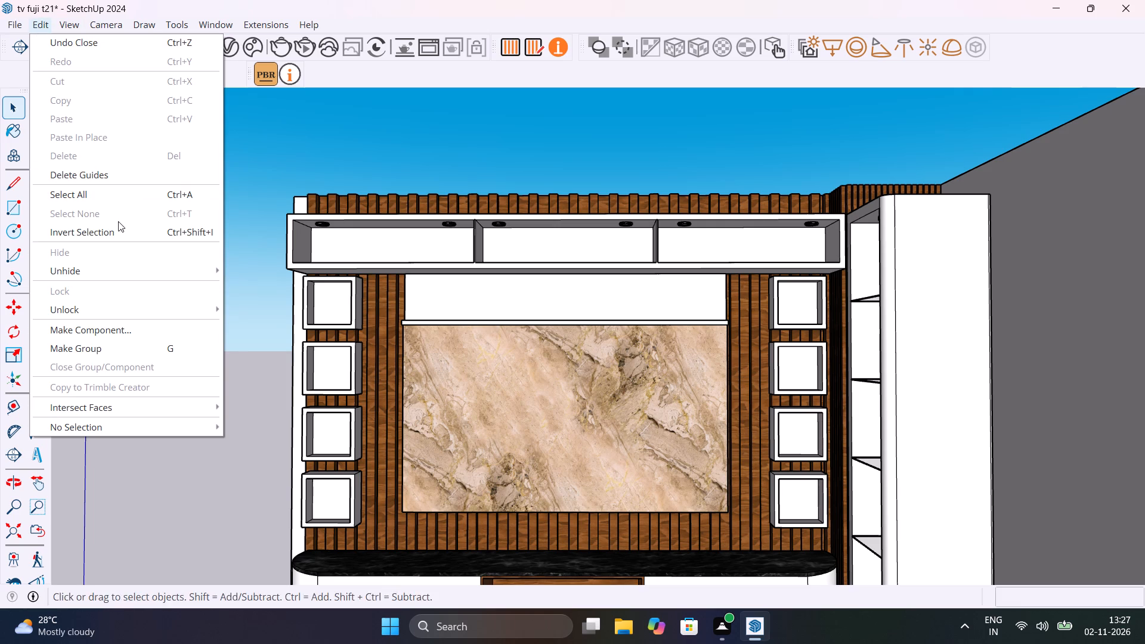
pyautogui.click(255, 287)
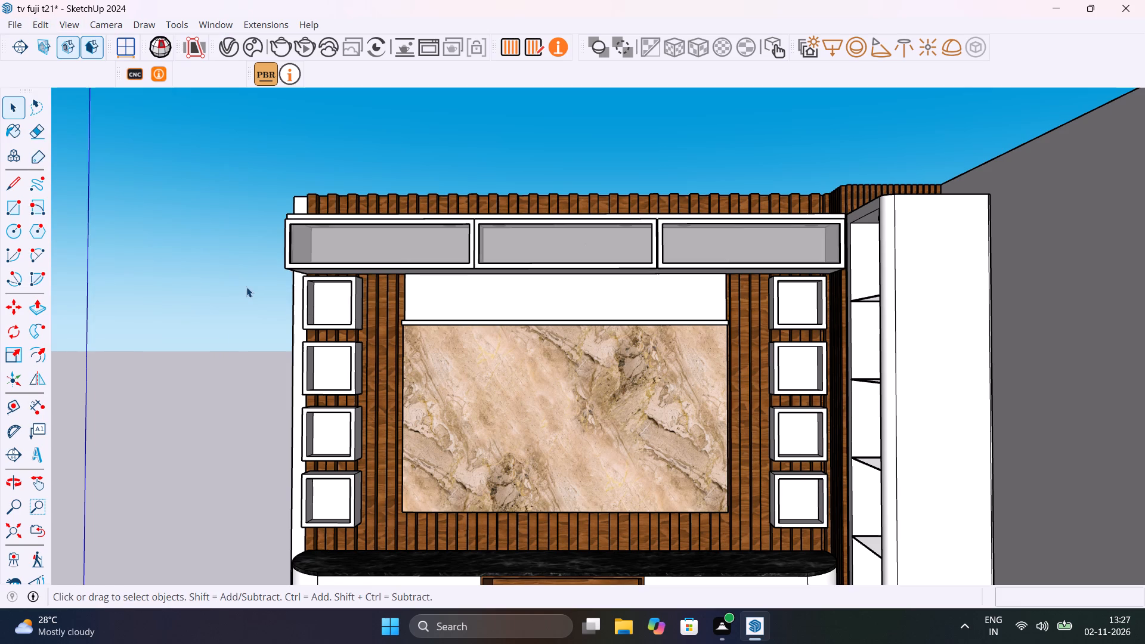
# Save the model.
pyautogui.hotkey('ctrl', 's')
# Examine the TV wall unit from above, the front and below, including the lights behind the overhead cabinet's glass shutters.
pyautogui.moveTo(360, 271); pyautogui.dragTo(470, 388, button='middle')
pyautogui.scroll(-6, 496, 319)
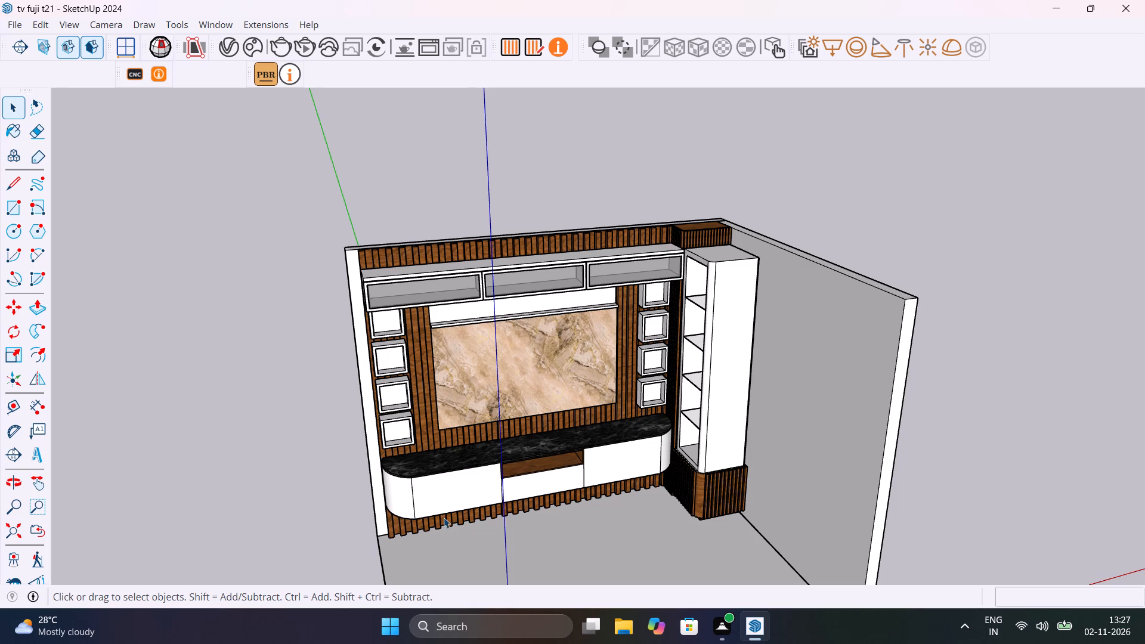
pyautogui.scroll(7, 465, 495)
pyautogui.middleClick(660, 414)
pyautogui.moveTo(719, 394); pyautogui.dragTo(731, 386, button='middle')
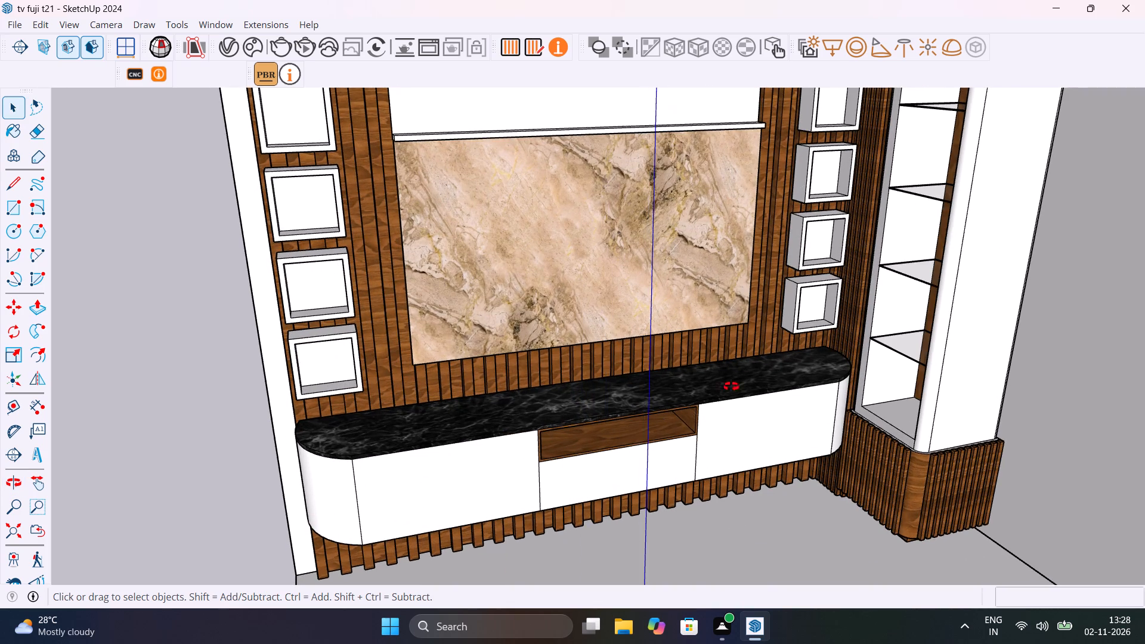
pyautogui.moveTo(731, 386); pyautogui.dragTo(592, 323, button='middle')
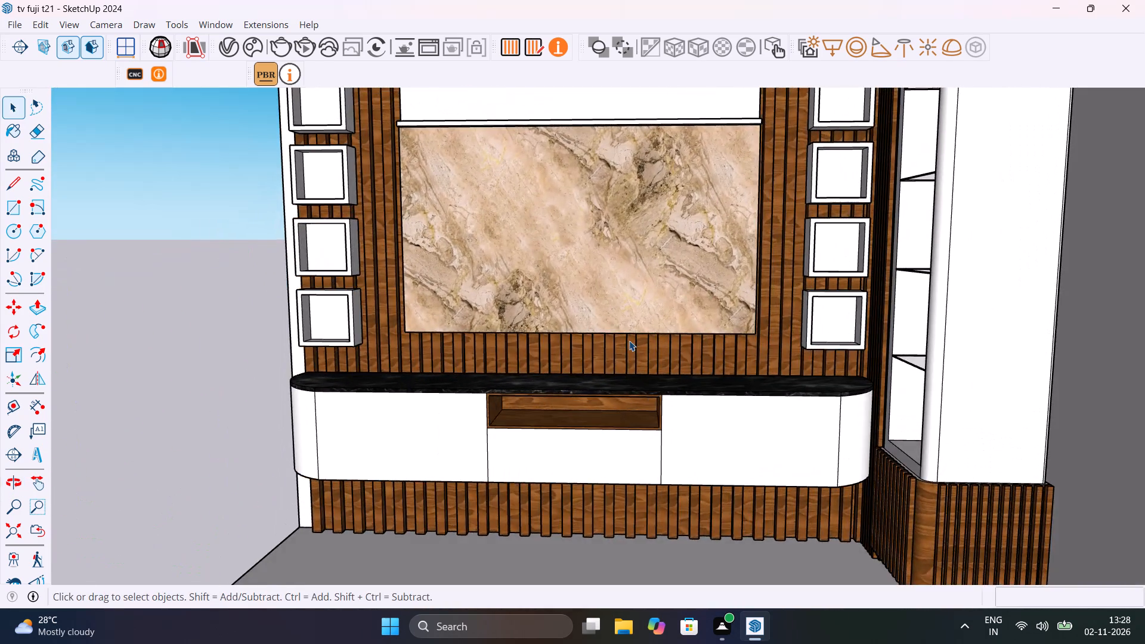
pyautogui.scroll(-5, 629, 340)
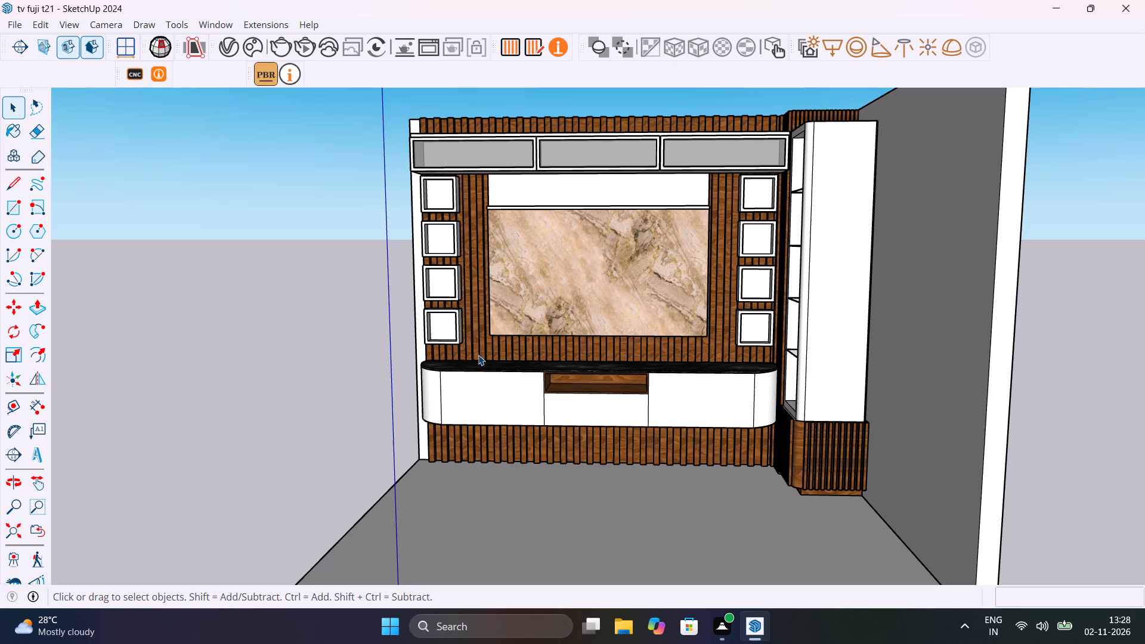
pyautogui.scroll(8, 441, 329)
pyautogui.moveTo(485, 346); pyautogui.dragTo(661, 347, button='middle')
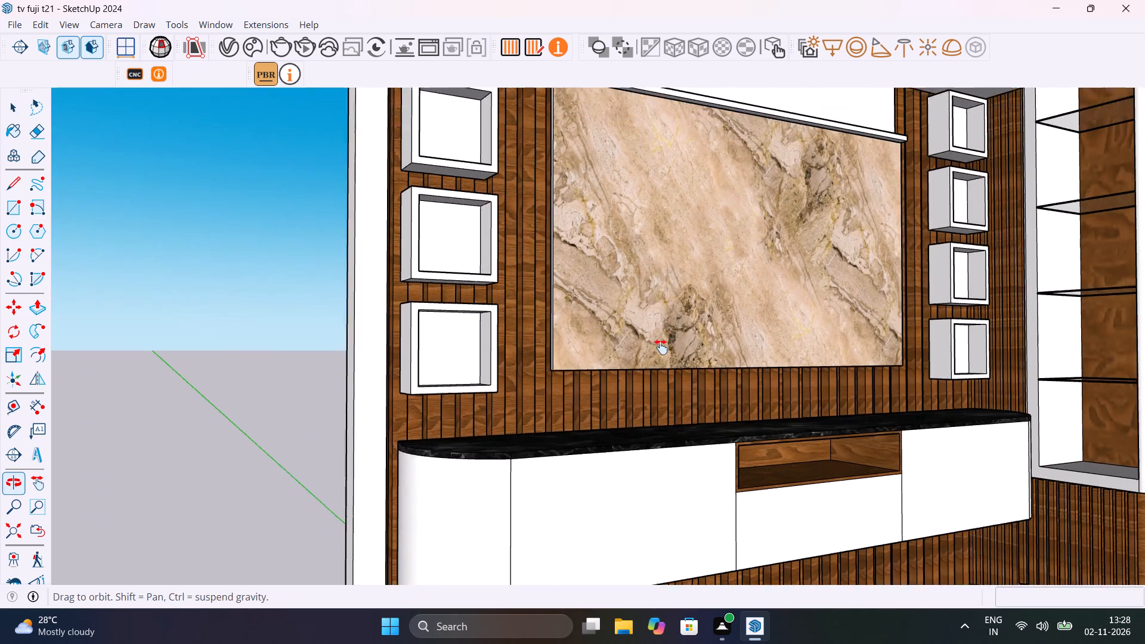
pyautogui.moveTo(661, 347); pyautogui.dragTo(573, 477, button='middle')
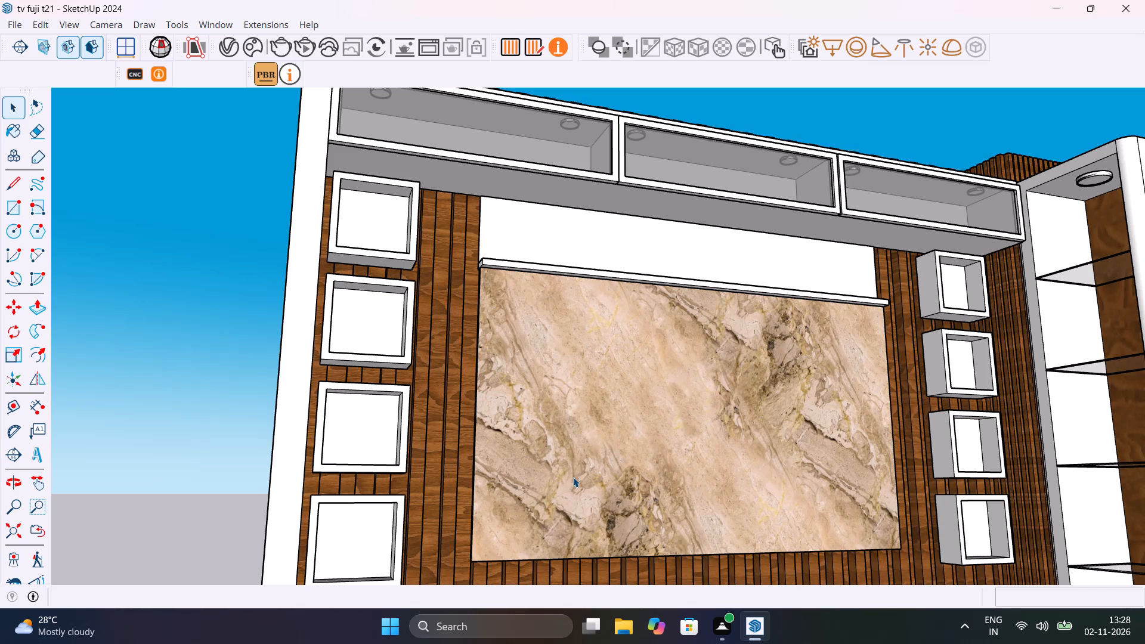
pyautogui.moveTo(525, 411); pyautogui.dragTo(560, 465, button='middle')
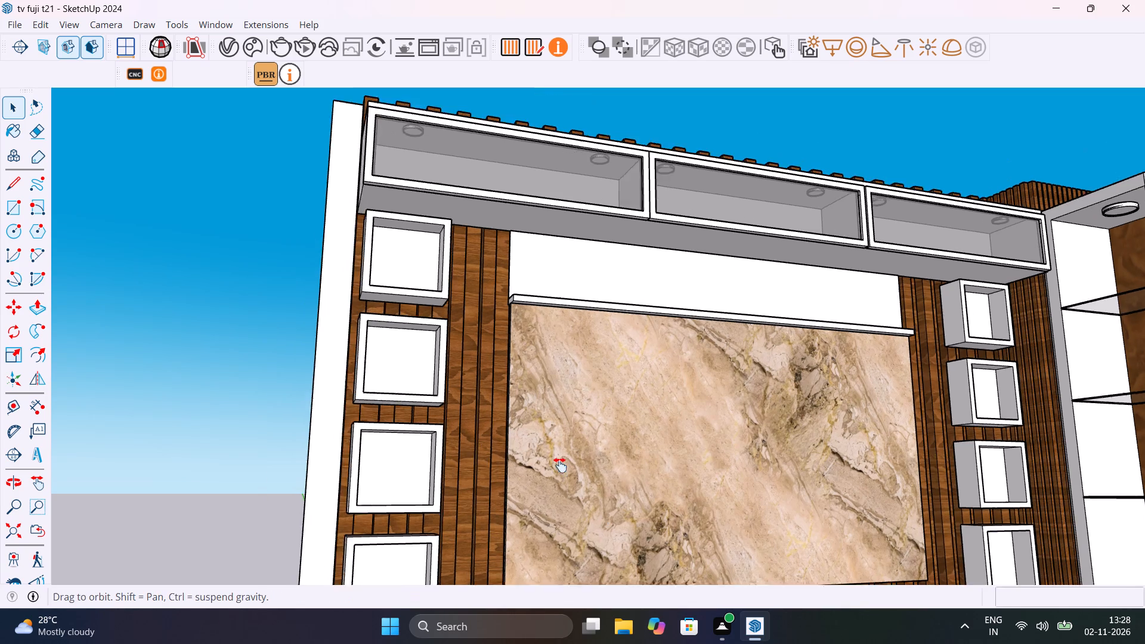
pyautogui.moveTo(560, 465); pyautogui.dragTo(477, 516, button='middle')
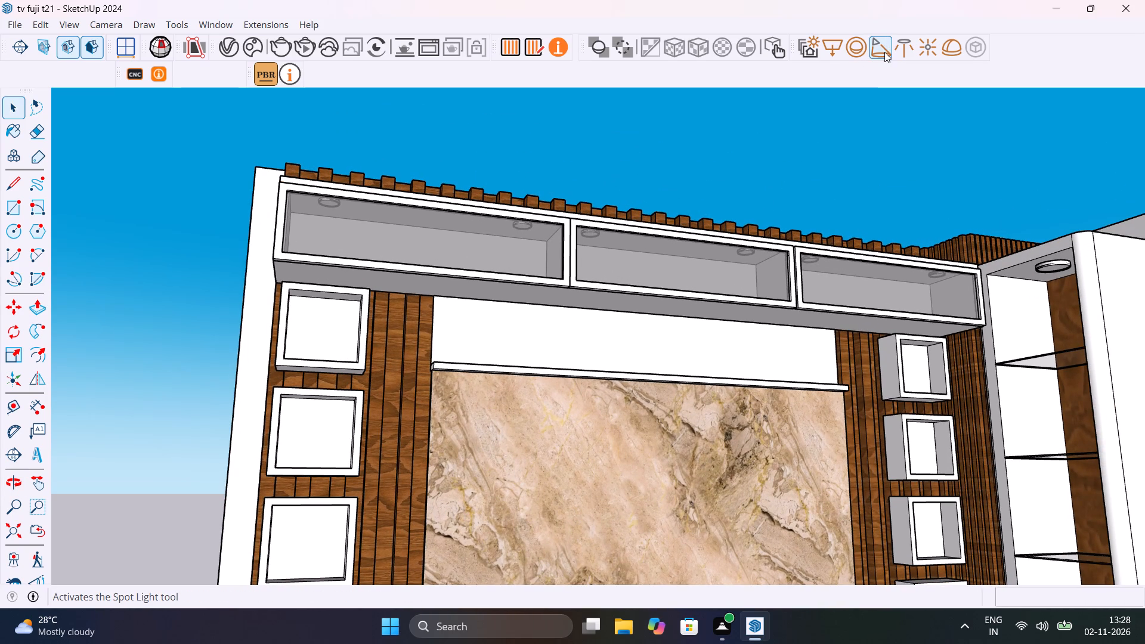
# Place a V-Ray spot light on the rear edge of the overhead cabinet's underside, near the left end of the white panel.
pyautogui.click(884, 52)
pyautogui.scroll(9, 525, 317)
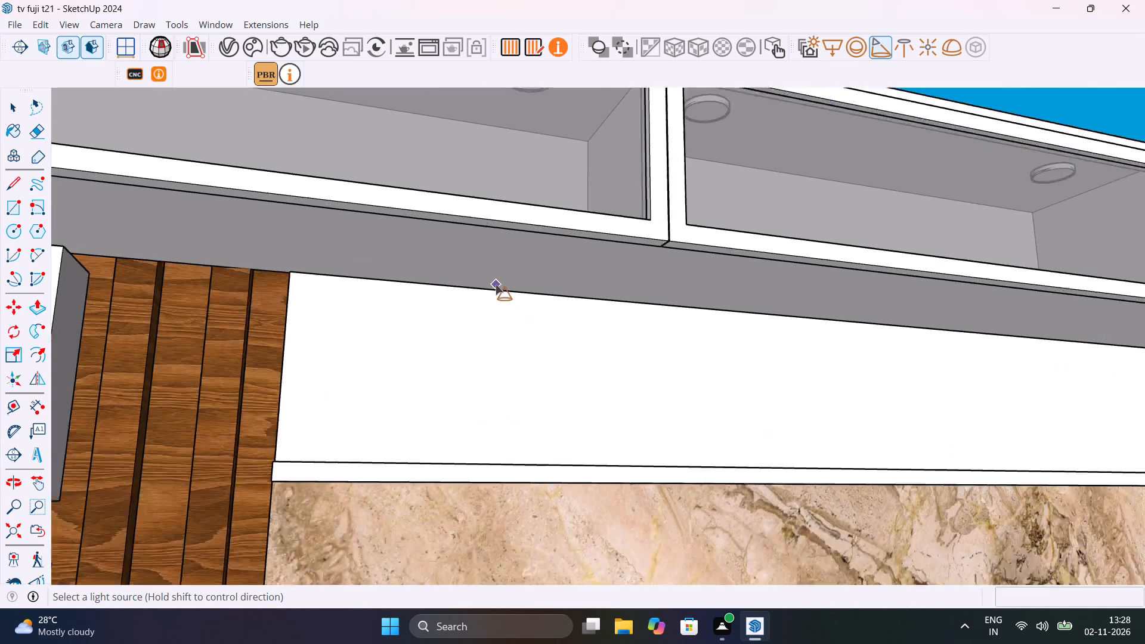
pyautogui.scroll(6, 496, 284)
pyautogui.click(471, 277)
# Scale the spot light's height along the blue axis down to less than half, keeping its top point fixed.
pyautogui.scroll(-7, 499, 323)
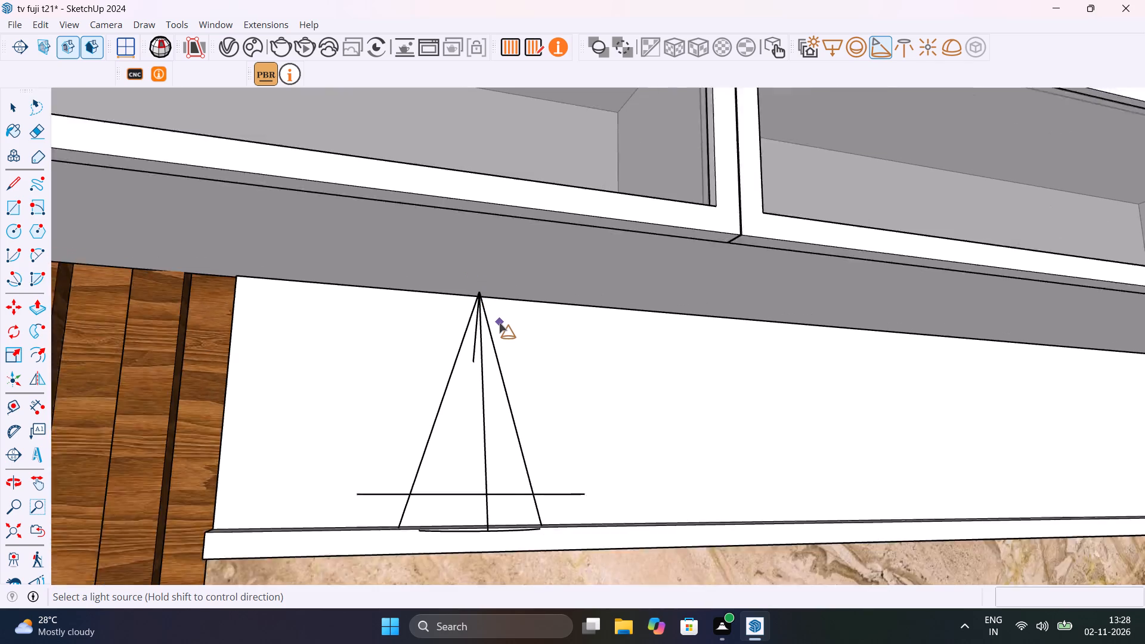
pyautogui.moveTo(539, 411); pyautogui.dragTo(571, 481, button='middle')
pyautogui.press('space')
pyautogui.click(498, 453)
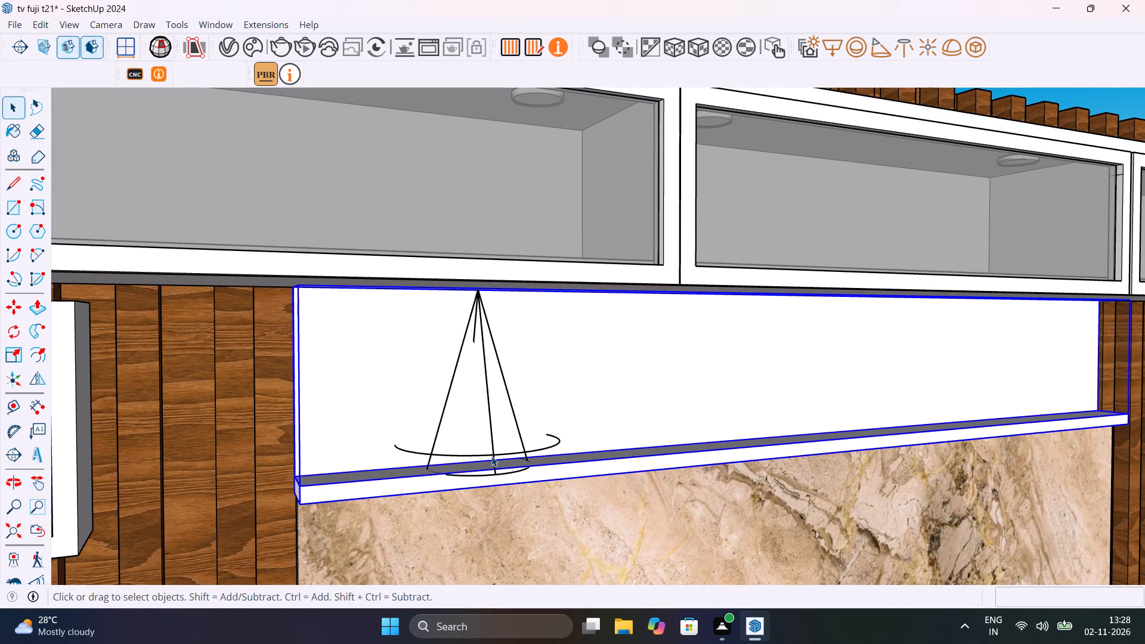
pyautogui.click(491, 456)
pyautogui.press('s')
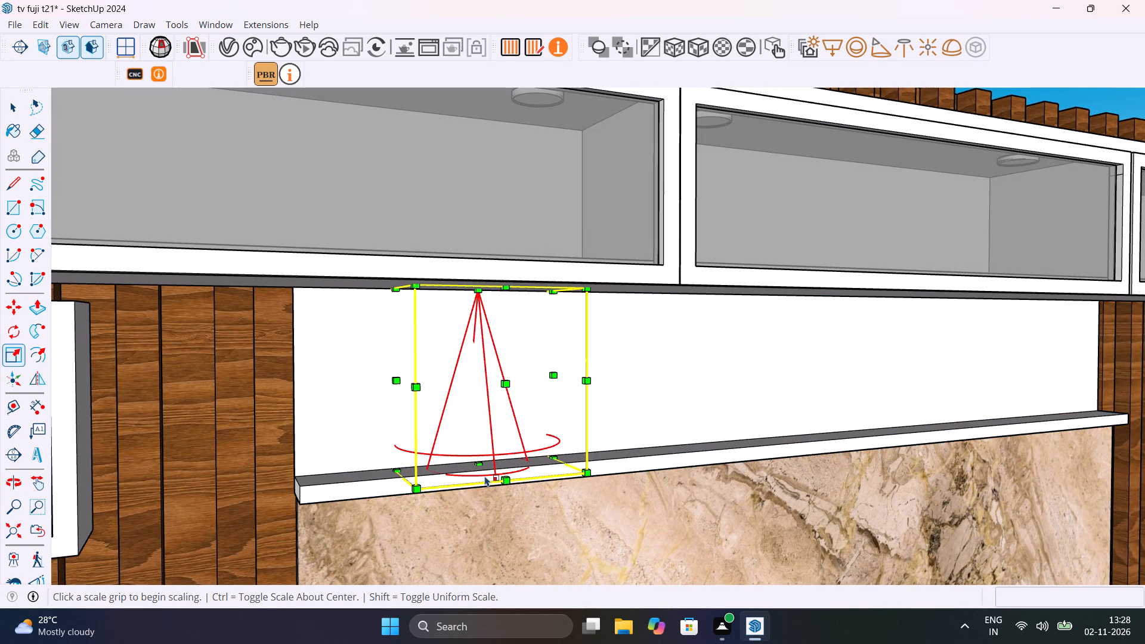
pyautogui.moveTo(492, 478); pyautogui.dragTo(563, 374, button='middle')
pyautogui.moveTo(537, 416); pyautogui.dragTo(528, 559, button='middle')
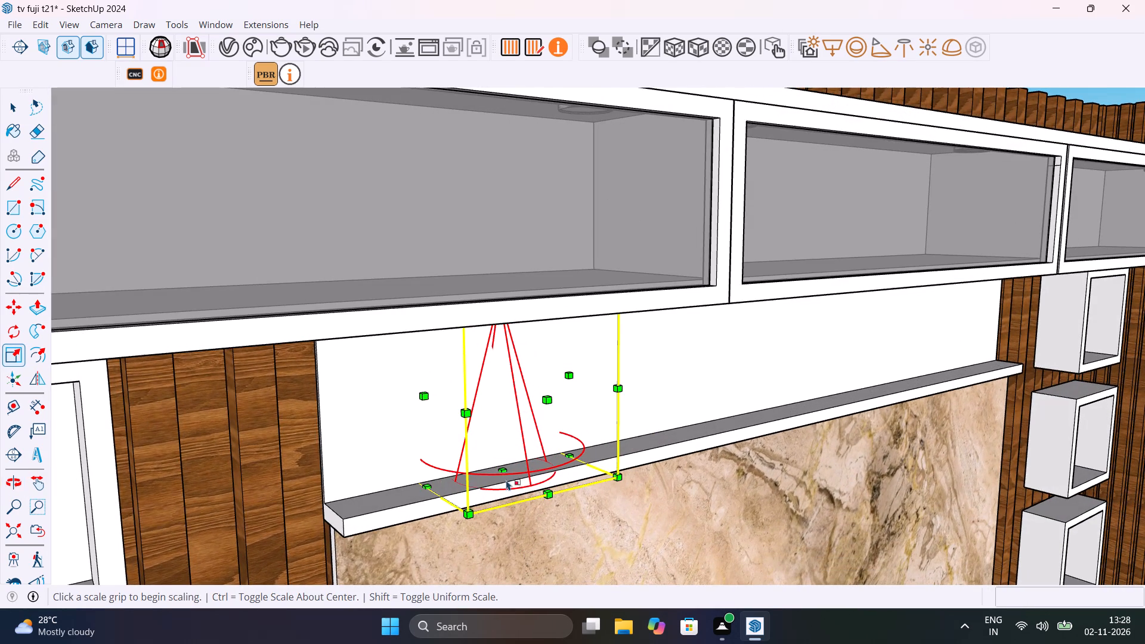
pyautogui.click(504, 473)
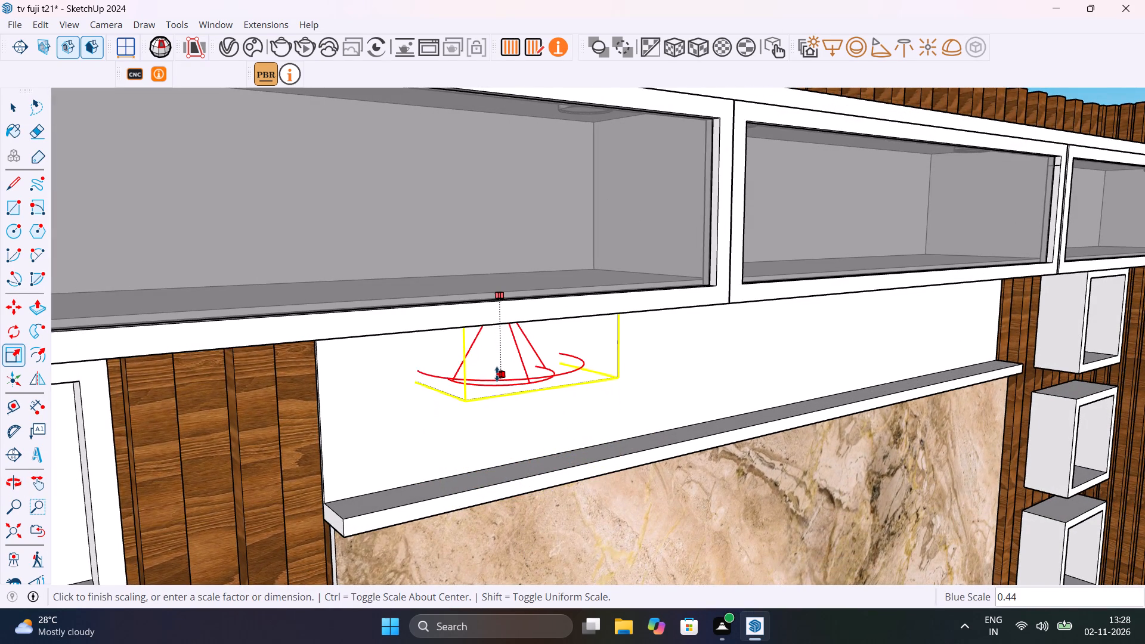
pyautogui.click(496, 357)
# Scale the spot light's width along the red axis down to less than half and deselect it.
pyautogui.moveTo(527, 377); pyautogui.dragTo(386, 286, button='middle')
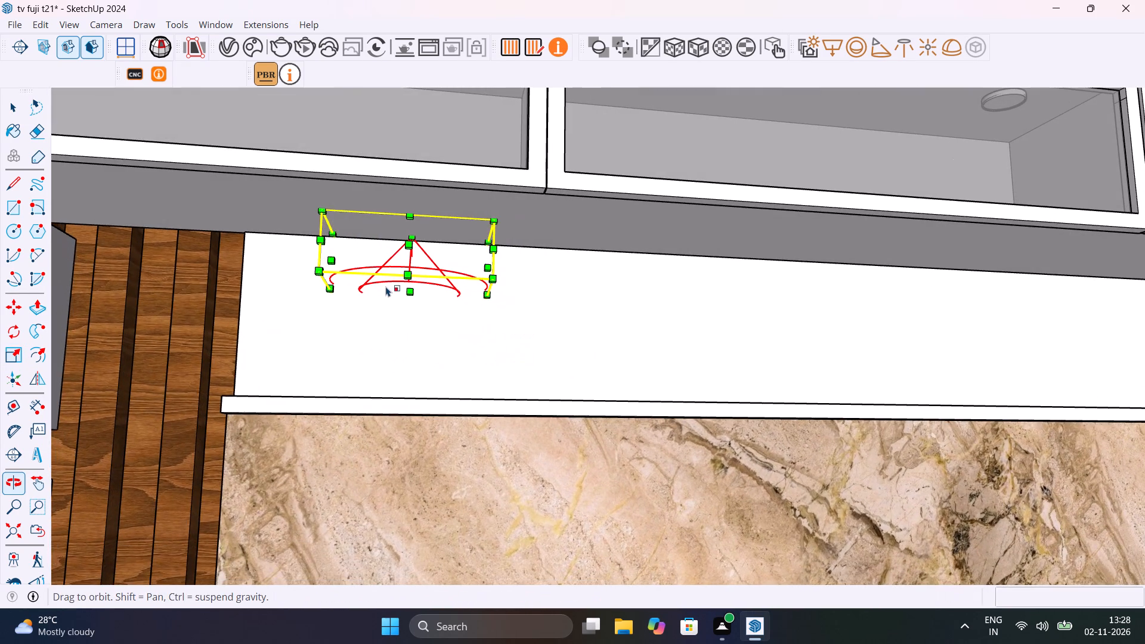
pyautogui.click(488, 267)
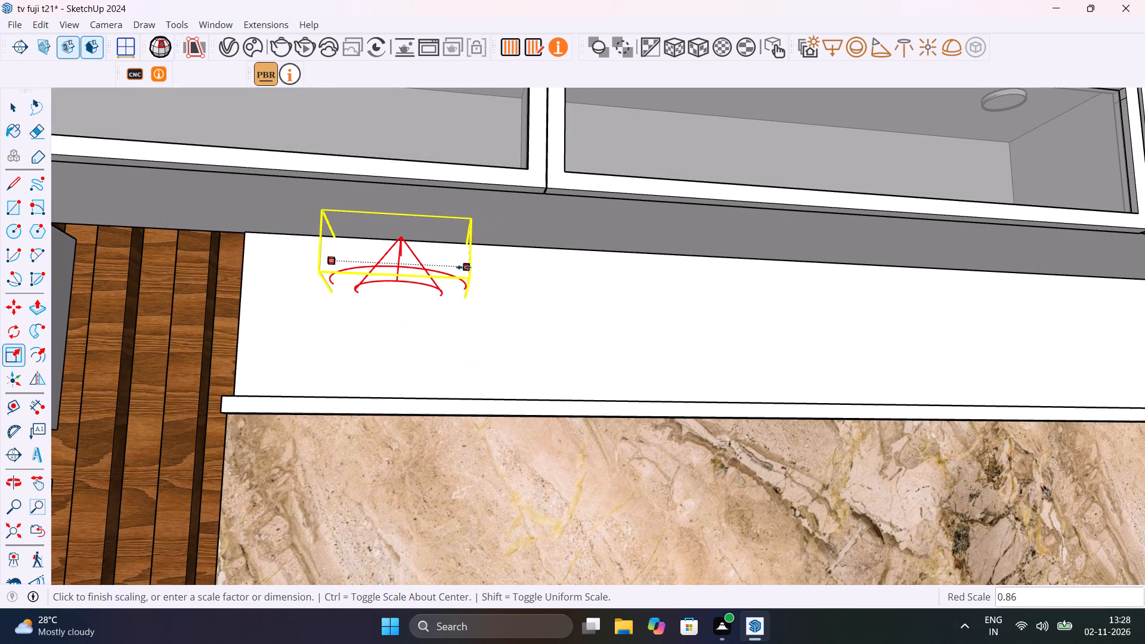
pyautogui.click(396, 268)
pyautogui.press('space')
pyautogui.scroll(-3, 425, 347)
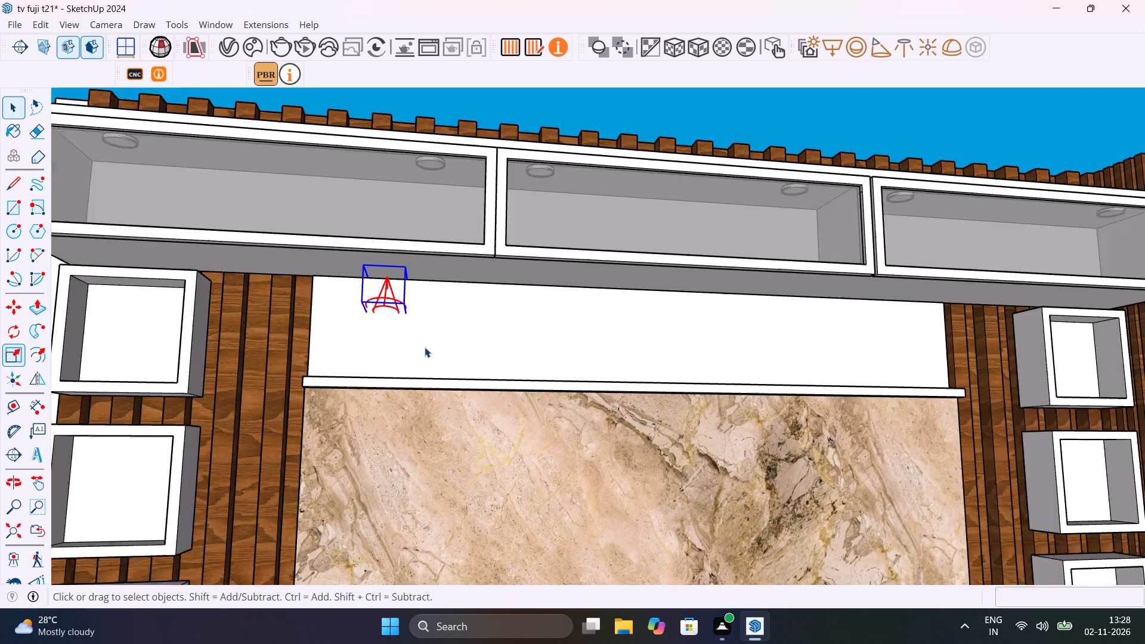
pyautogui.scroll(-9, 425, 347)
pyautogui.click(170, 327)
# Move the spot light out from the white back panel so it sits beneath the overhead cabinet's underside.
pyautogui.scroll(9, 409, 326)
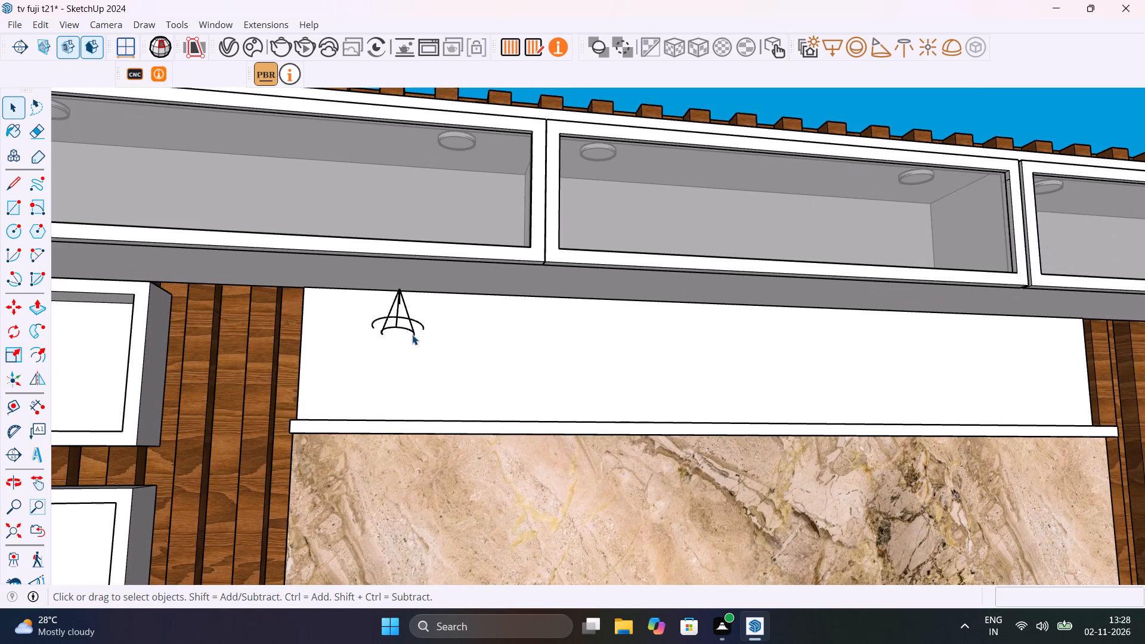
pyautogui.moveTo(411, 336); pyautogui.dragTo(683, 302, button='middle')
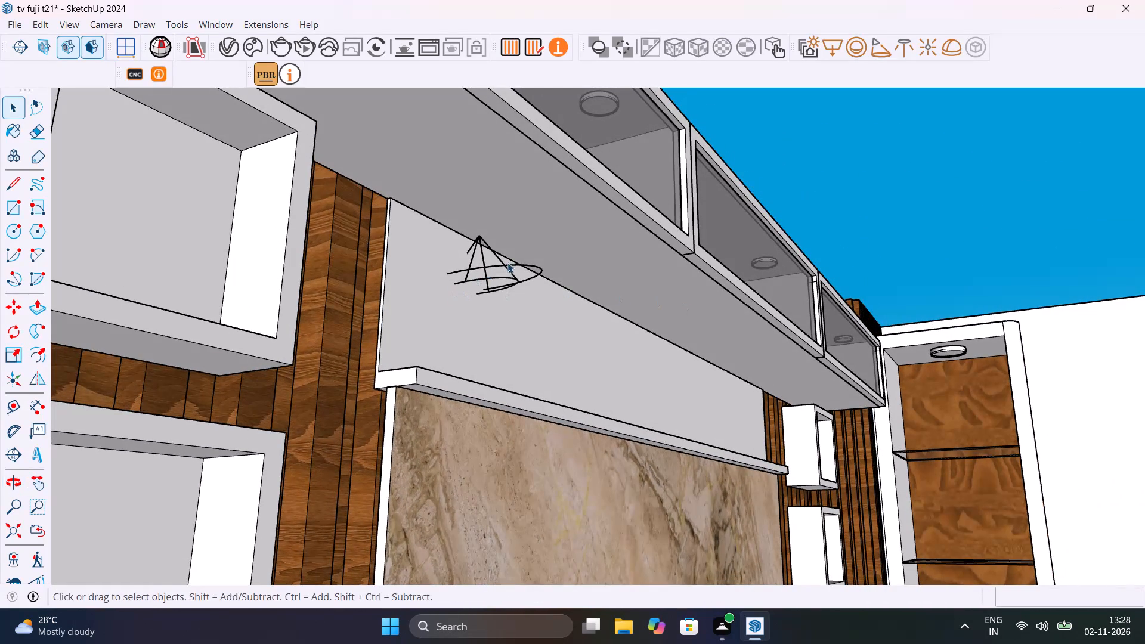
pyautogui.click(507, 262)
pyautogui.click(505, 266)
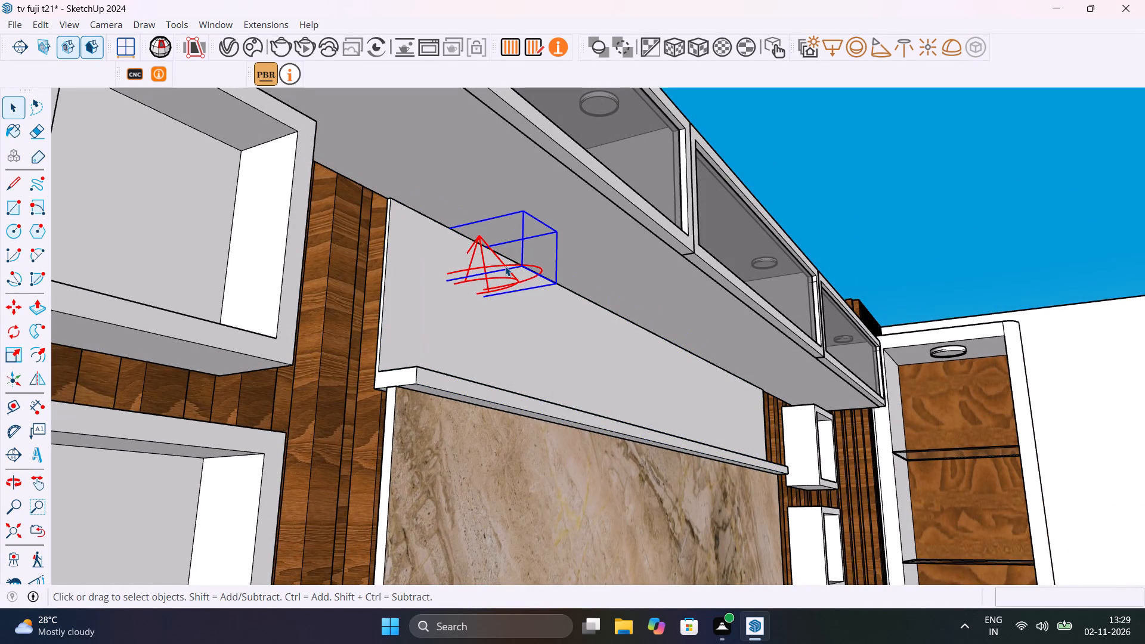
pyautogui.press('m')
pyautogui.click(478, 233)
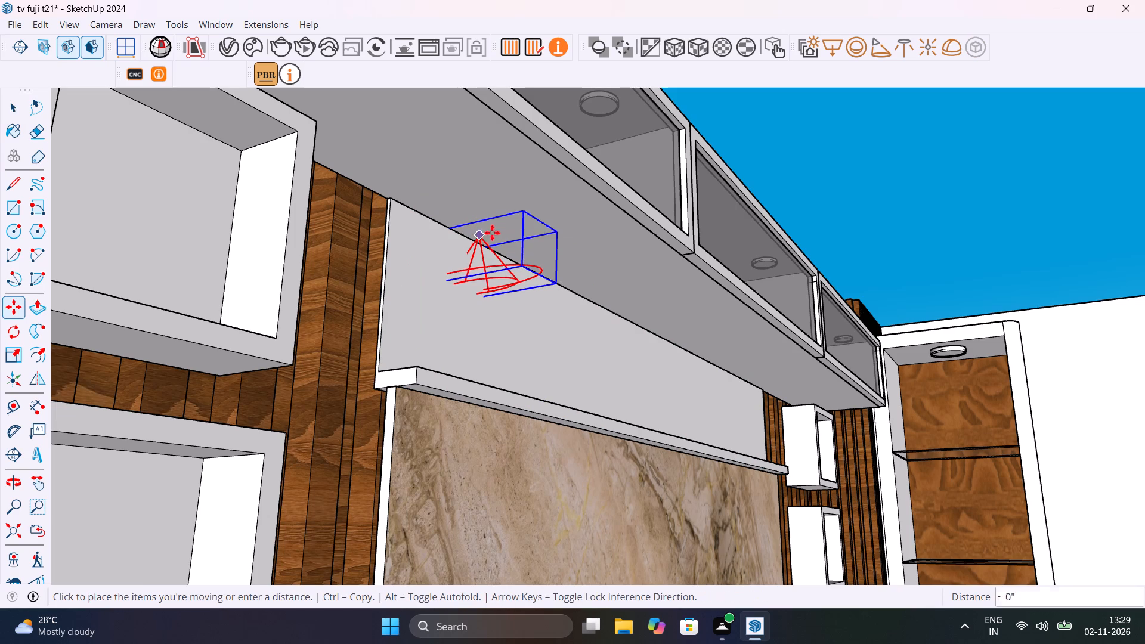
pyautogui.click(543, 227)
pyautogui.press('space')
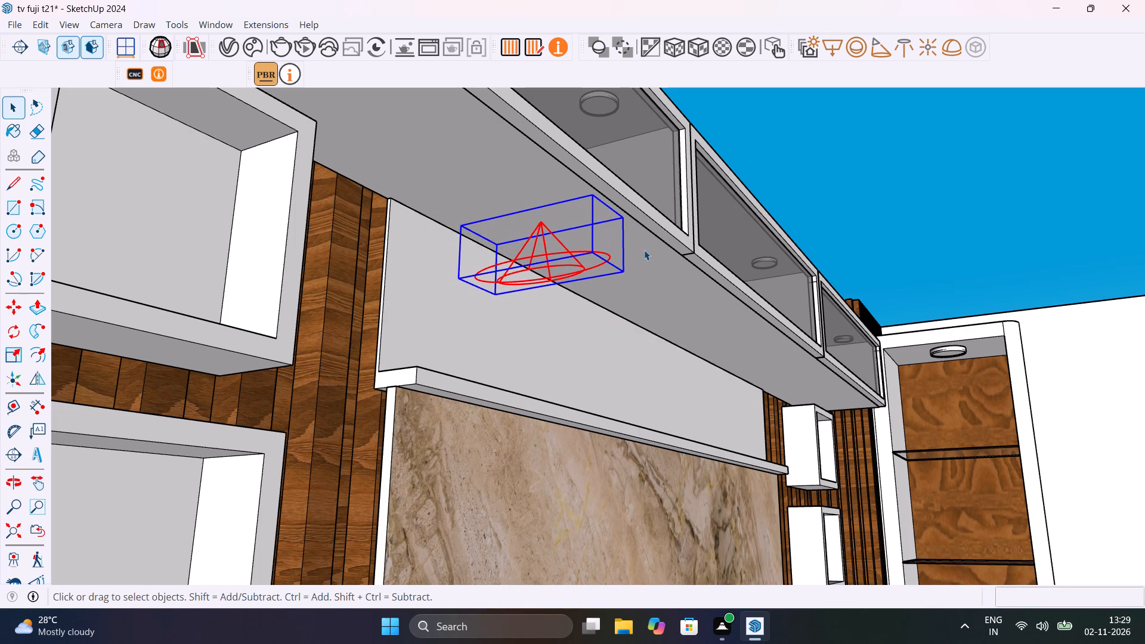
# Scale the spot light's depth along the green axis down to less than half and deselect it.
pyautogui.press('s')
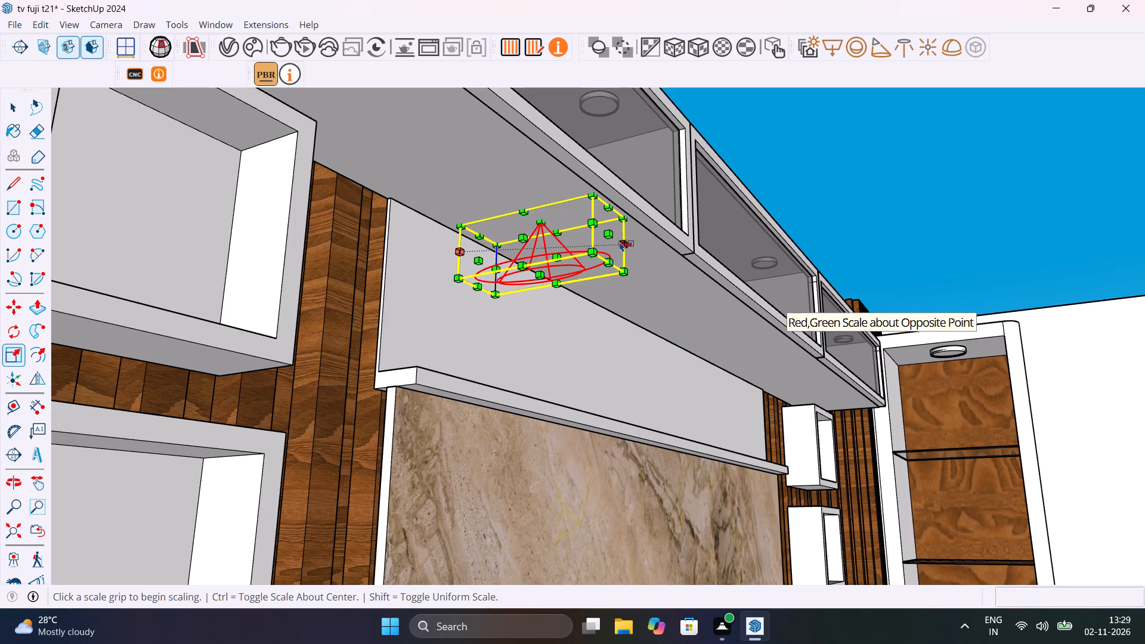
pyautogui.click(612, 234)
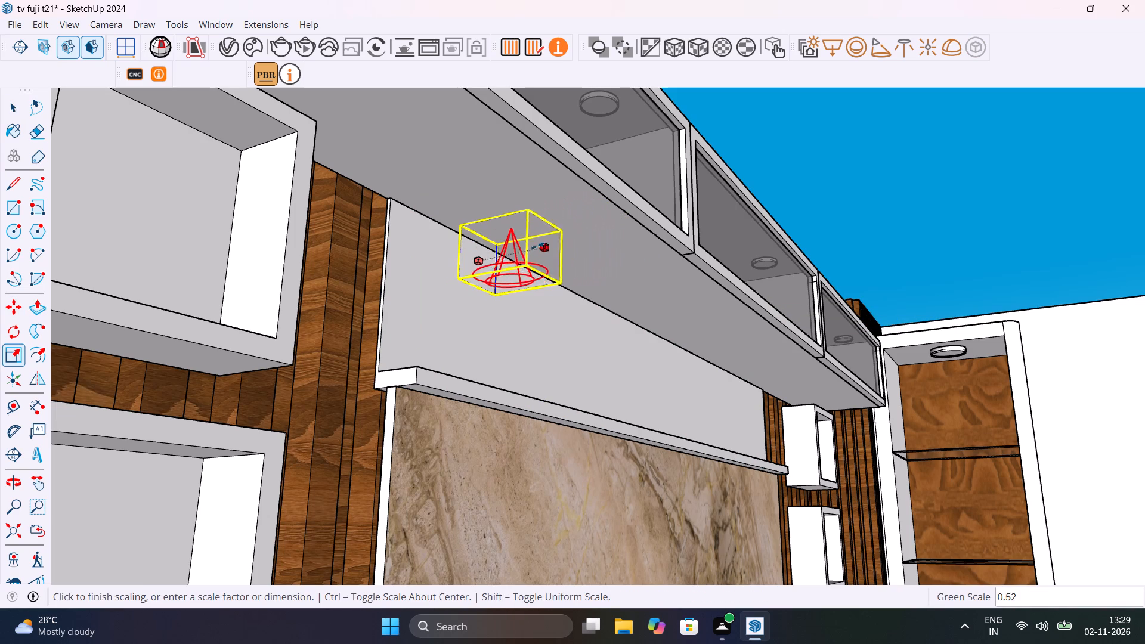
pyautogui.click(521, 246)
pyautogui.press('space')
pyautogui.scroll(-6, 502, 290)
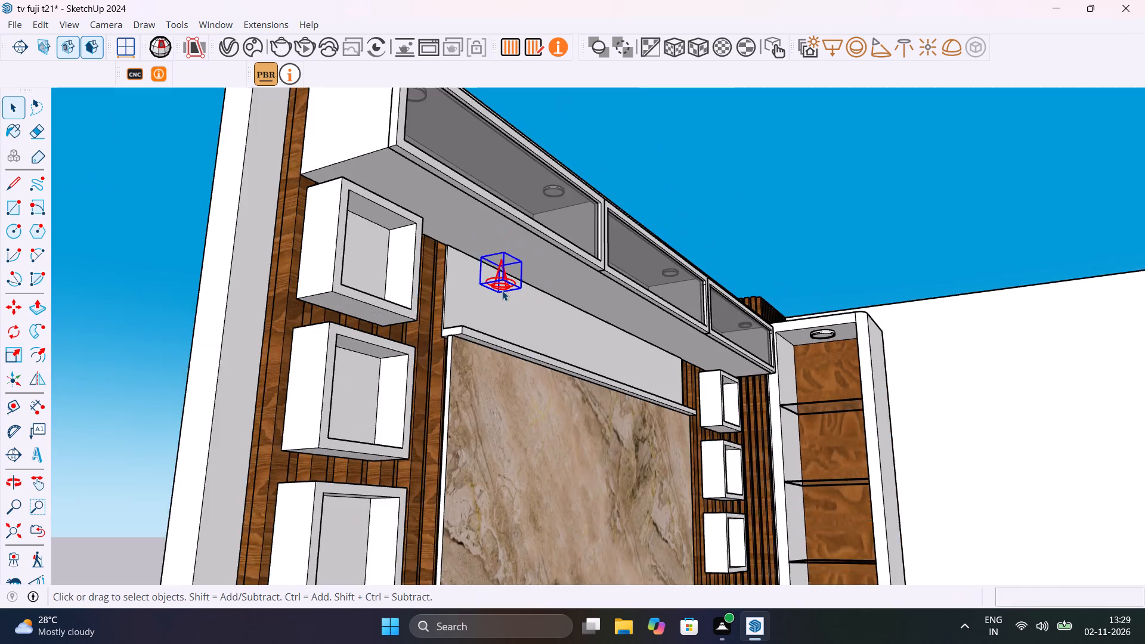
pyautogui.scroll(-5, 502, 290)
pyautogui.click(250, 312)
# Move the spot light about 13/16" along the green axis, back toward the white panel.
pyautogui.moveTo(528, 301); pyautogui.dragTo(353, 369, button='middle')
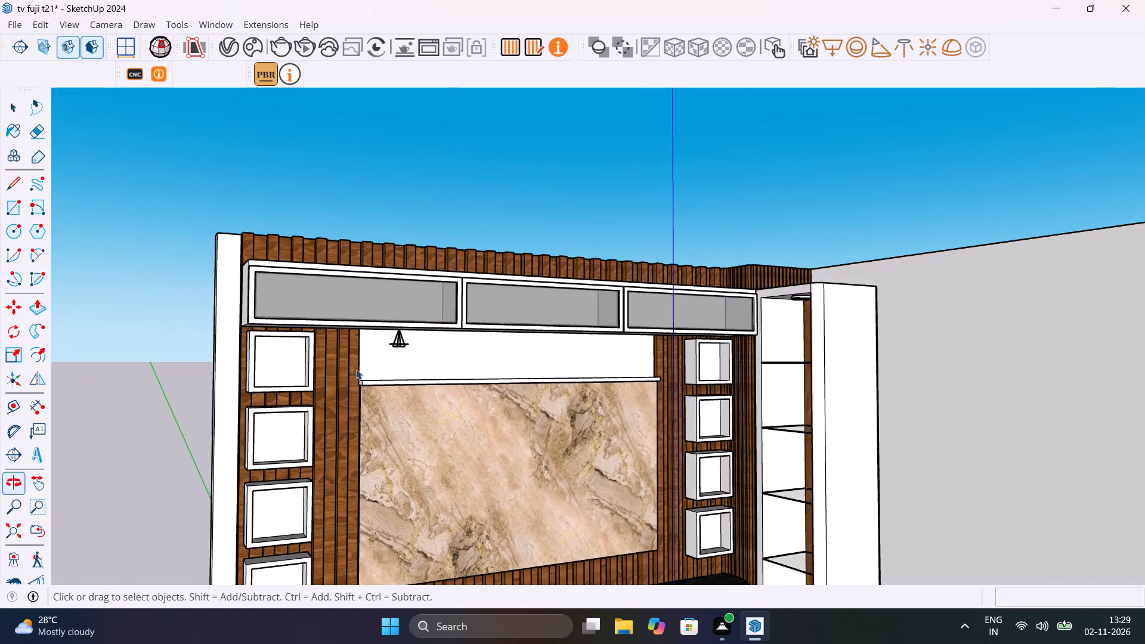
pyautogui.scroll(11, 407, 326)
pyautogui.scroll(10, 405, 342)
pyautogui.moveTo(400, 366); pyautogui.dragTo(430, 329, button='middle')
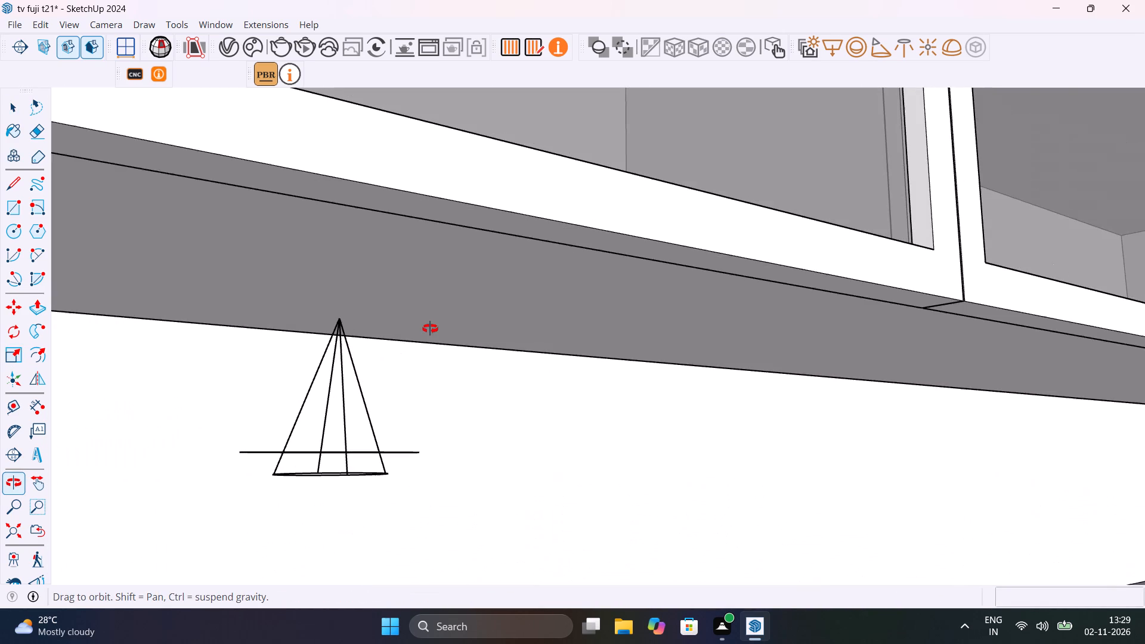
pyautogui.moveTo(430, 329); pyautogui.dragTo(692, 319, button='middle')
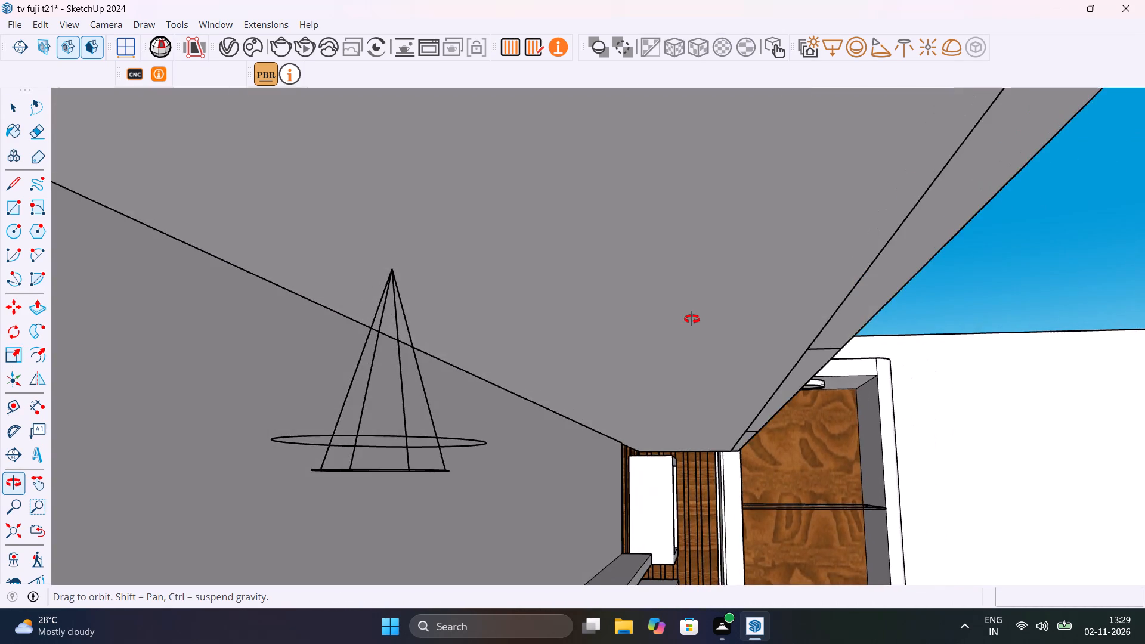
pyautogui.moveTo(692, 319); pyautogui.dragTo(684, 324, button='middle')
pyautogui.scroll(1, 684, 324)
pyautogui.click(348, 300)
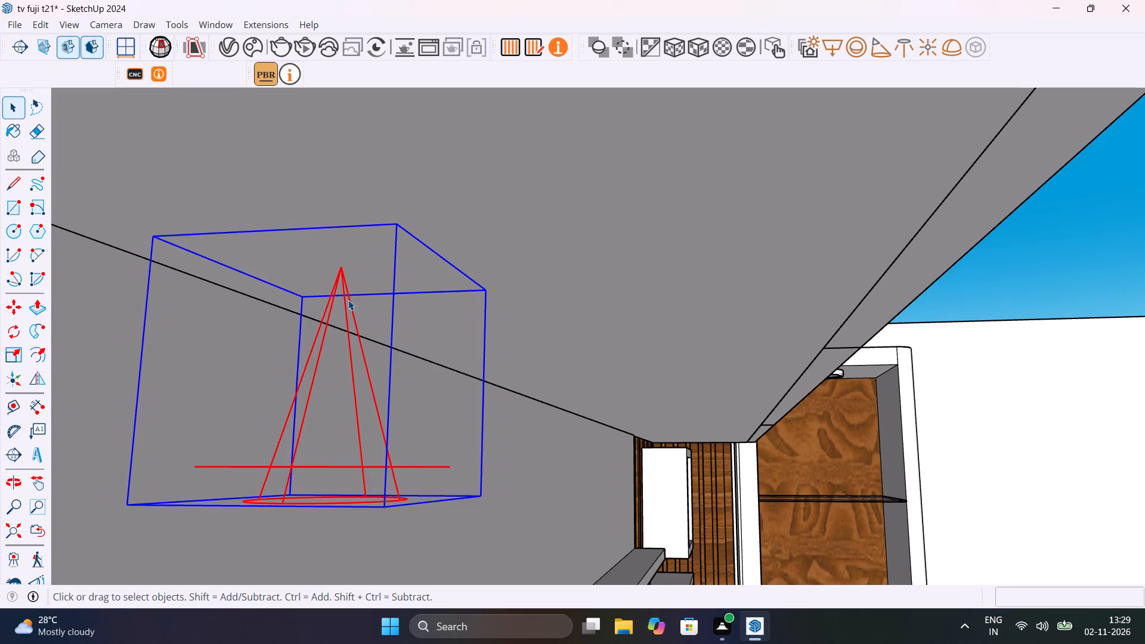
pyautogui.press('m')
pyautogui.click(340, 269)
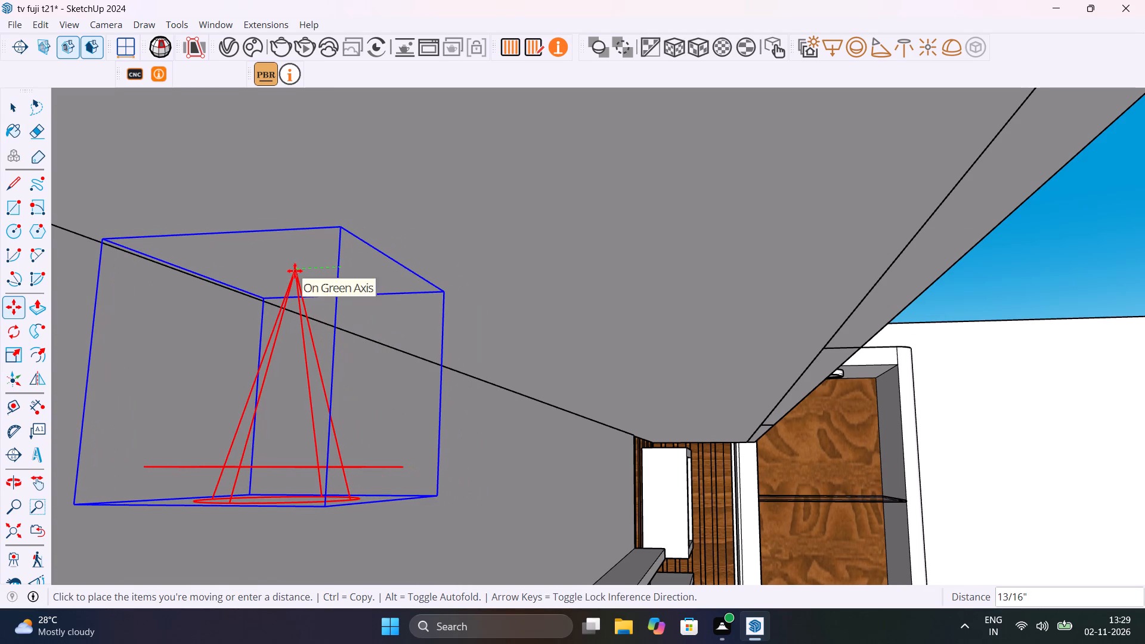
pyautogui.click(295, 271)
# Copy the spot light about 5' along the red axis to the right end of the white panel.
pyautogui.scroll(-15, 326, 306)
pyautogui.moveTo(376, 332); pyautogui.dragTo(179, 363, button='middle')
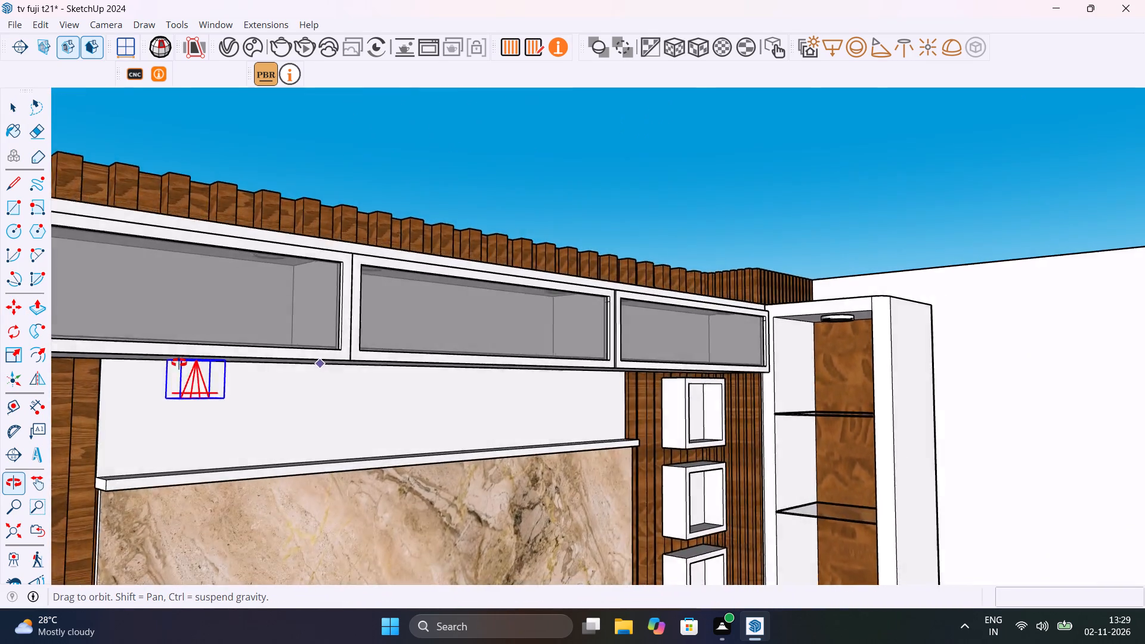
pyautogui.moveTo(179, 363); pyautogui.dragTo(30, 342, button='middle')
pyautogui.scroll(15, 219, 392)
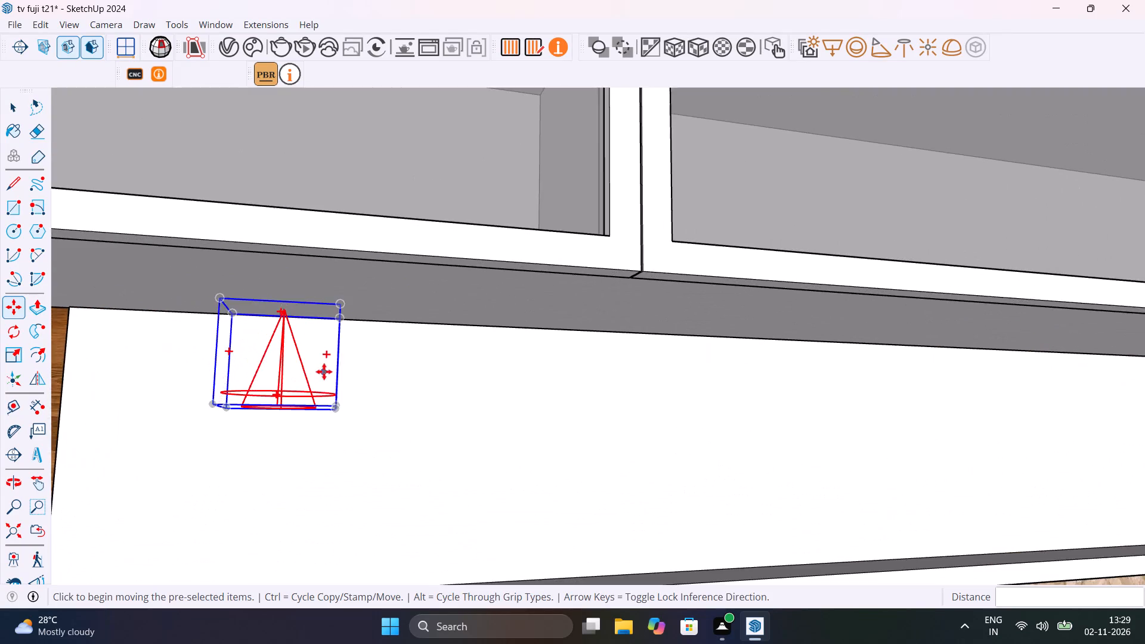
pyautogui.scroll(3, 324, 371)
pyautogui.moveTo(351, 378); pyautogui.dragTo(233, 379, button='middle')
pyautogui.press('m')
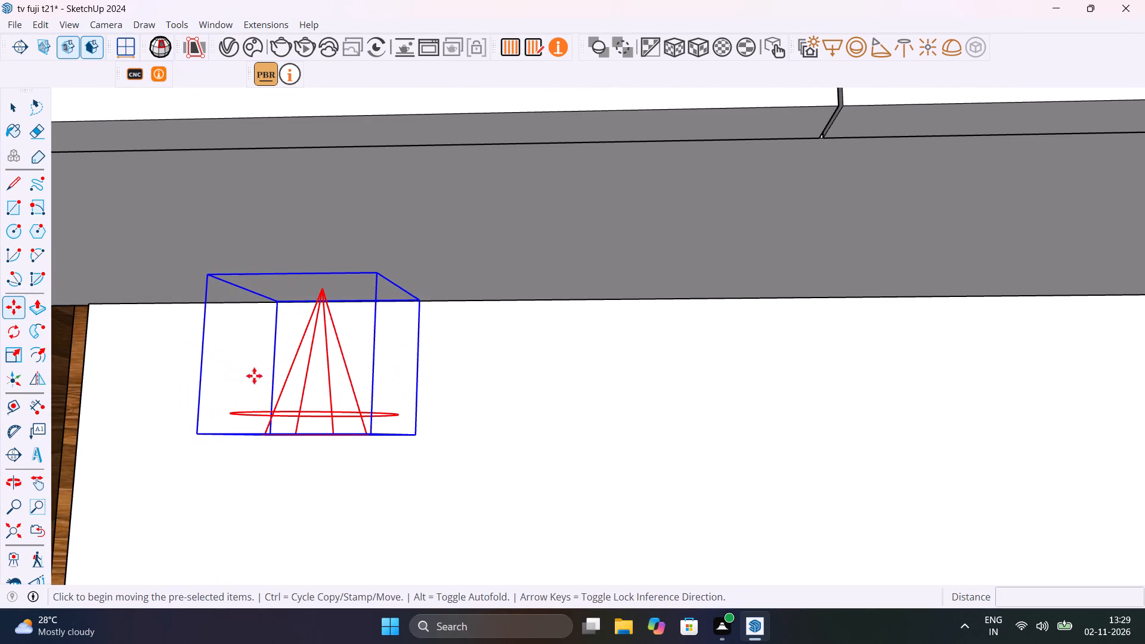
pyautogui.click(419, 304)
pyautogui.scroll(-12, 643, 314)
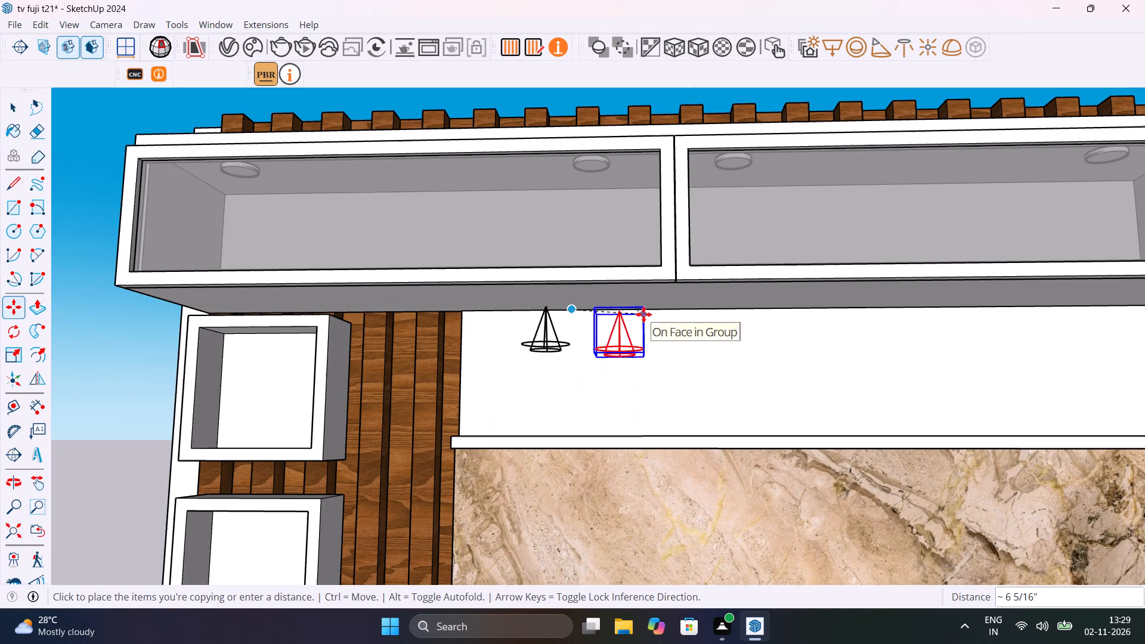
pyautogui.keyDown('shift'); pyautogui.moveTo(779, 320); pyautogui.dragTo(293, 317, button='middle'); pyautogui.keyUp('shift')
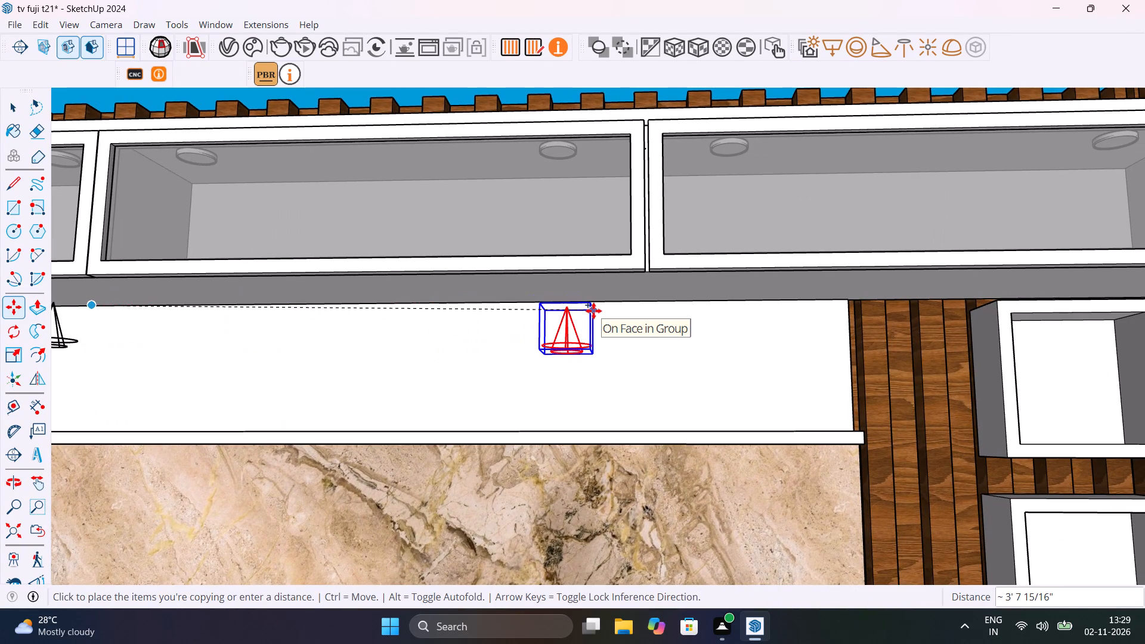
pyautogui.press('Right')
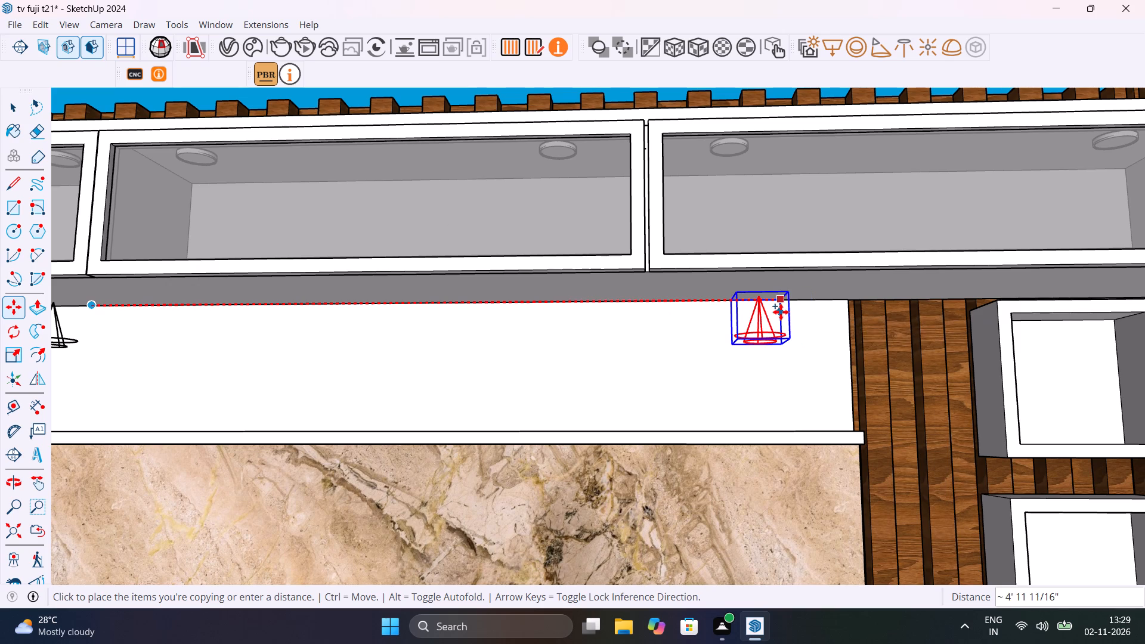
pyautogui.click(799, 313)
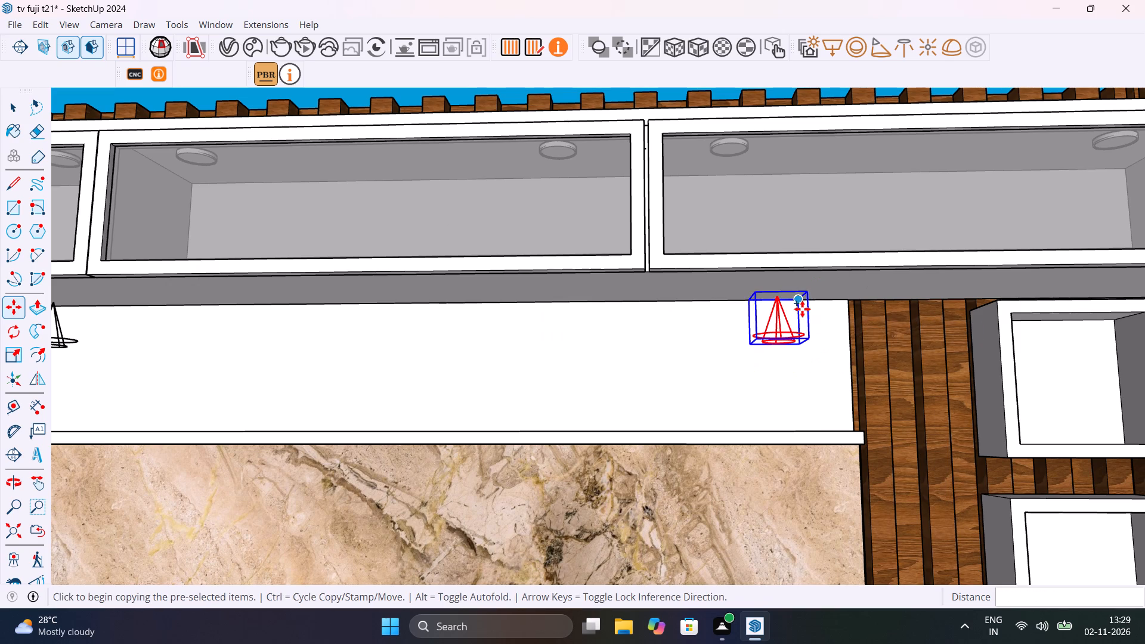
# Copy the right-hand spot light about 2' 8 13/16" back along the red axis, near the middle of the white panel, and deselect it.
pyautogui.click(748, 305)
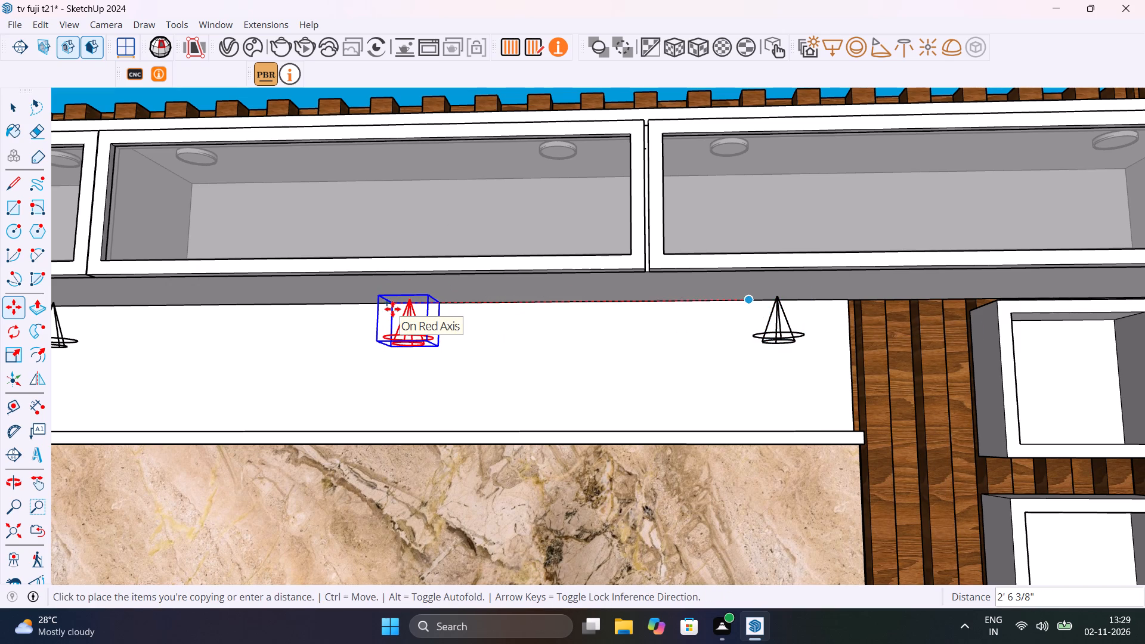
pyautogui.press('Left')
pyautogui.press('Right')
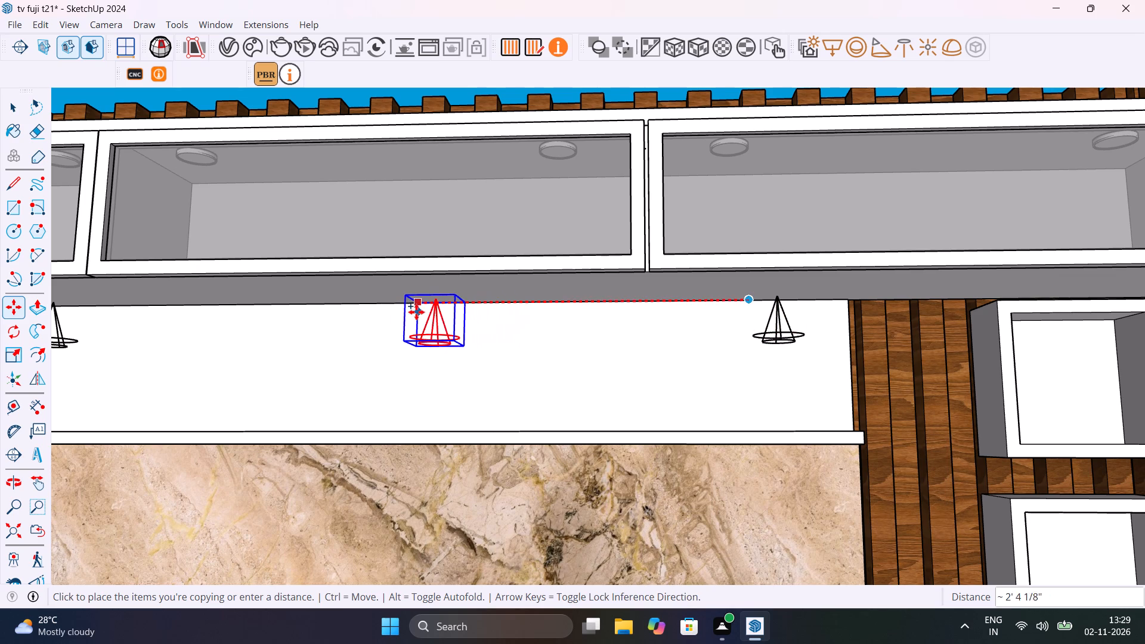
pyautogui.click(365, 312)
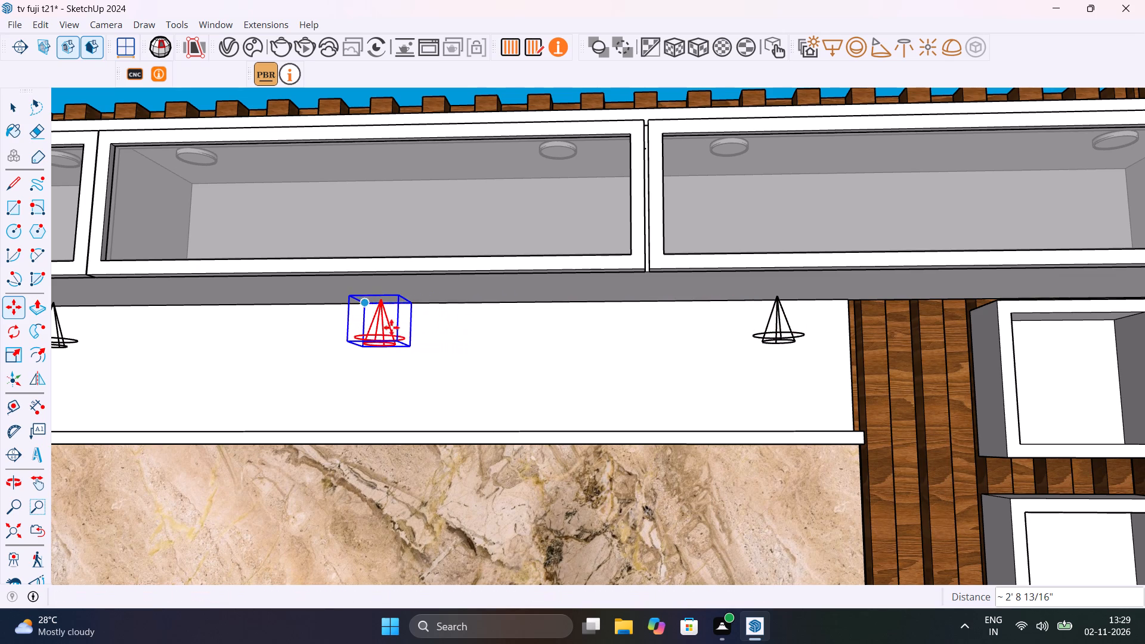
pyautogui.scroll(-12, 471, 332)
pyautogui.press('space')
pyautogui.click(151, 364)
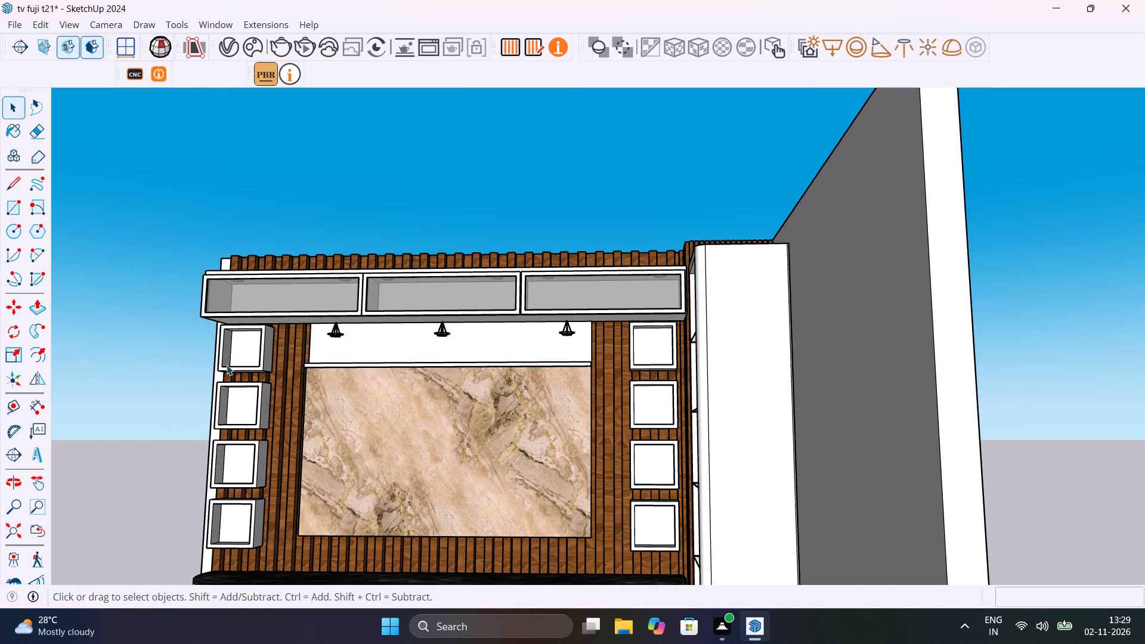
pyautogui.moveTo(227, 364); pyautogui.dragTo(515, 407, button='middle')
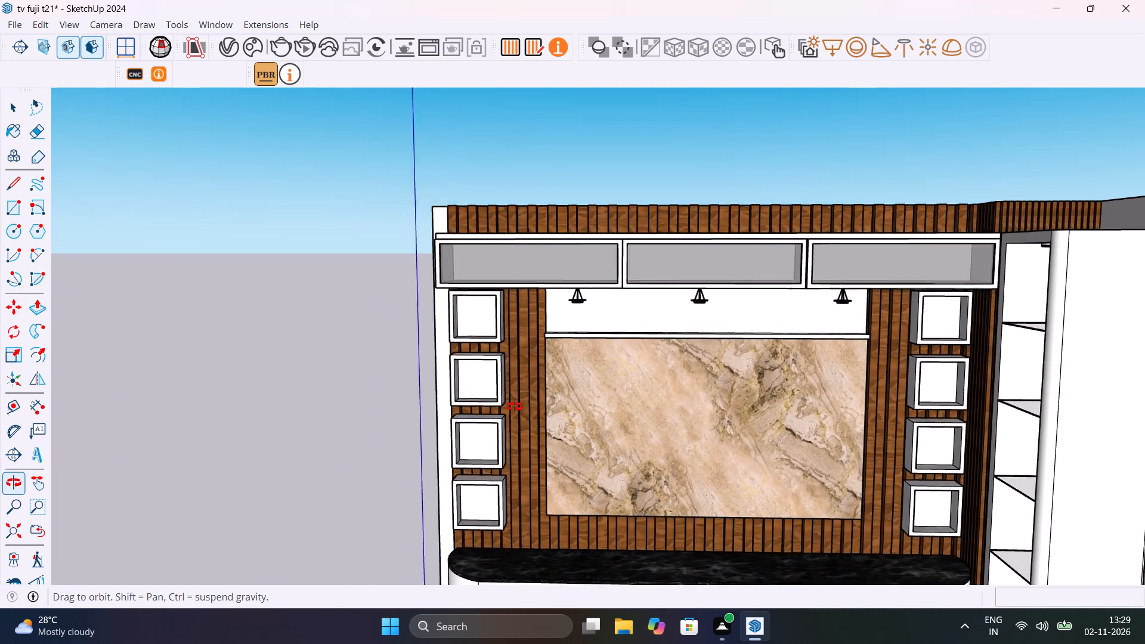
pyautogui.moveTo(515, 407); pyautogui.dragTo(452, 307, button='middle')
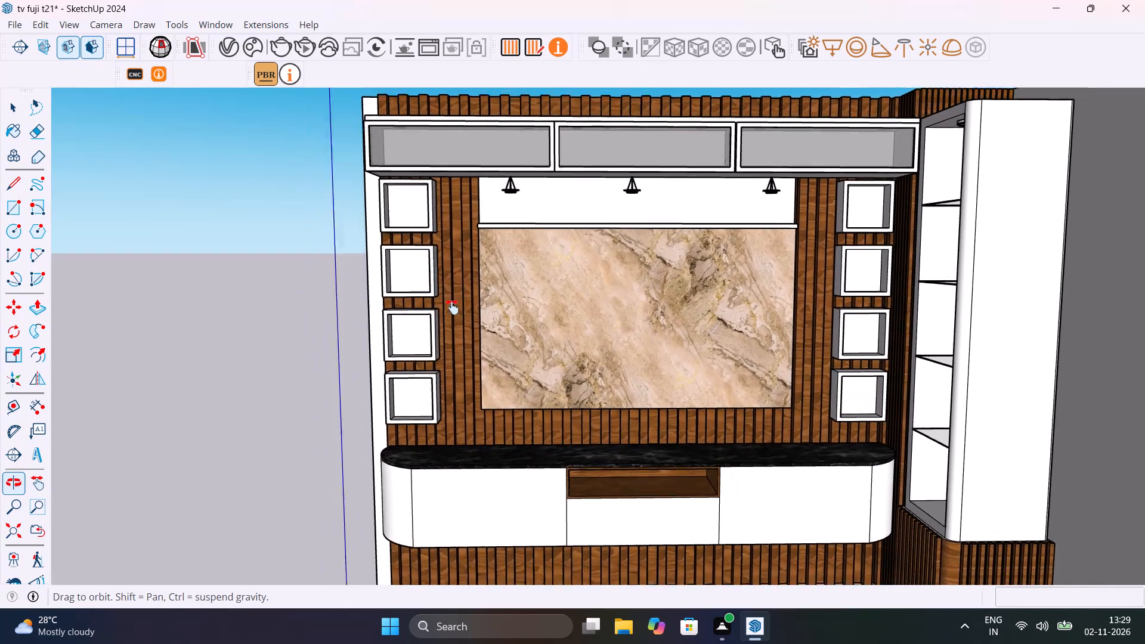
# Test-render the front view of the wall unit, inspect the spot lights above the marble panel up close, and stop the render.
pyautogui.moveTo(452, 307); pyautogui.dragTo(450, 308, button='middle')
pyautogui.scroll(-2, 526, 330)
pyautogui.keyDown('shift'); pyautogui.moveTo(456, 345); pyautogui.dragTo(463, 346, button='middle'); pyautogui.keyUp('shift')
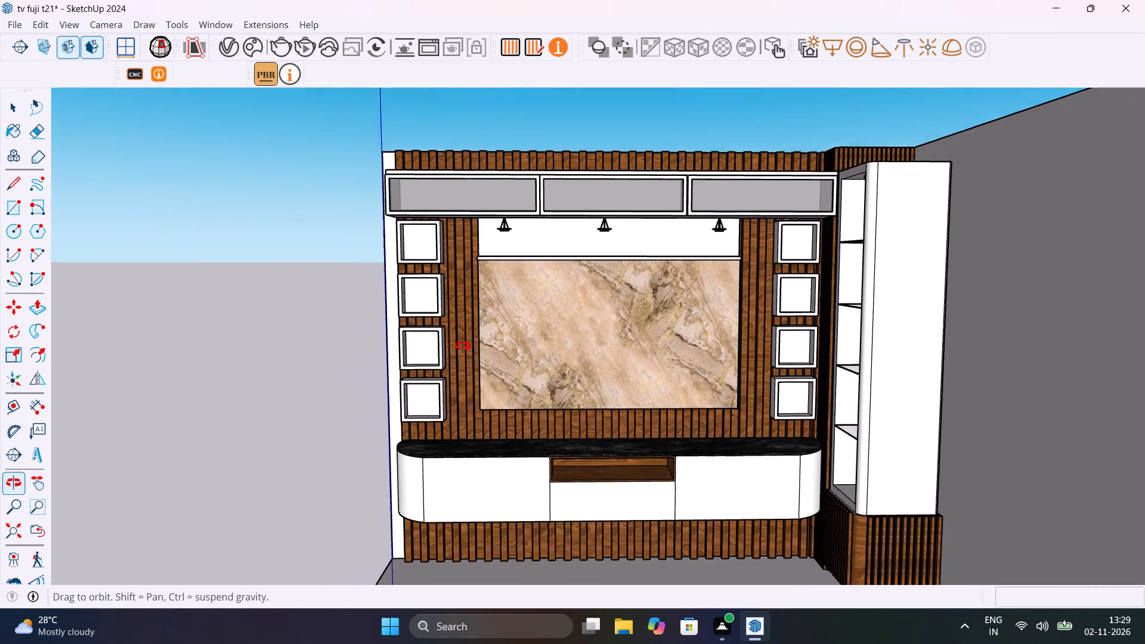
pyautogui.keyDown('shift'); pyautogui.moveTo(463, 346); pyautogui.dragTo(475, 339, button='middle'); pyautogui.keyUp('shift')
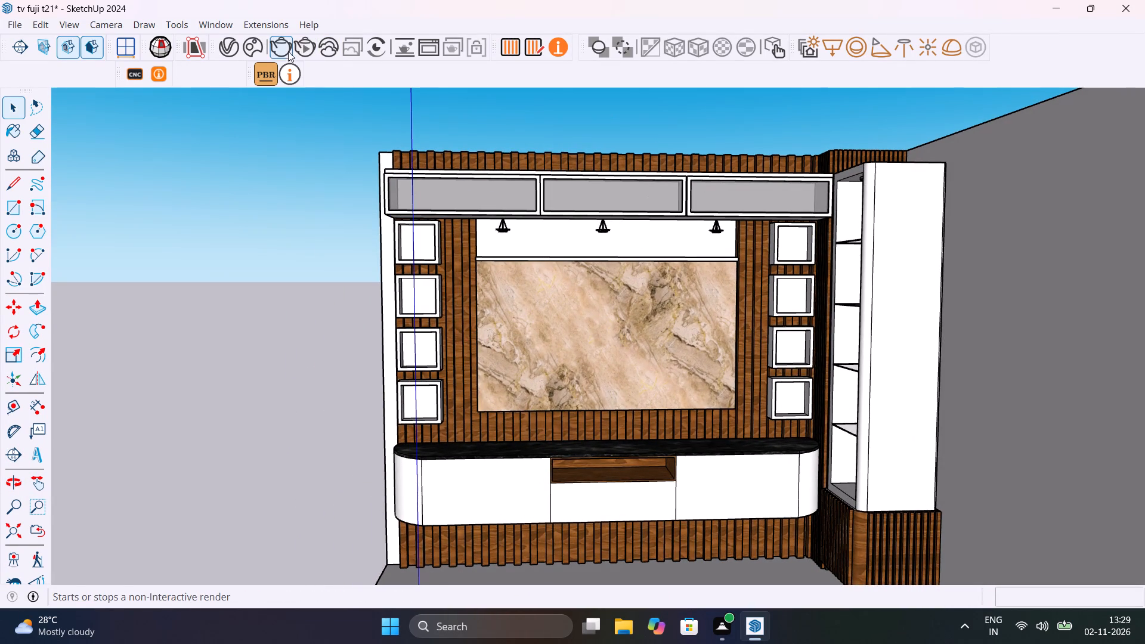
pyautogui.click(286, 51)
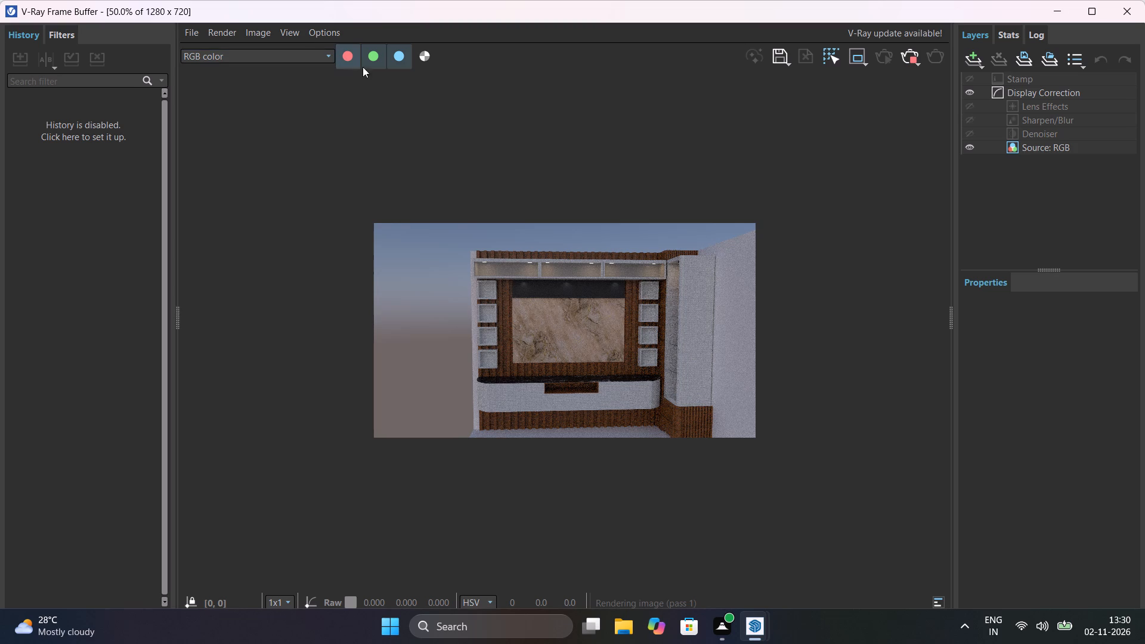
pyautogui.scroll(2, 604, 325)
pyautogui.moveTo(605, 320); pyautogui.dragTo(611, 311, button='middle')
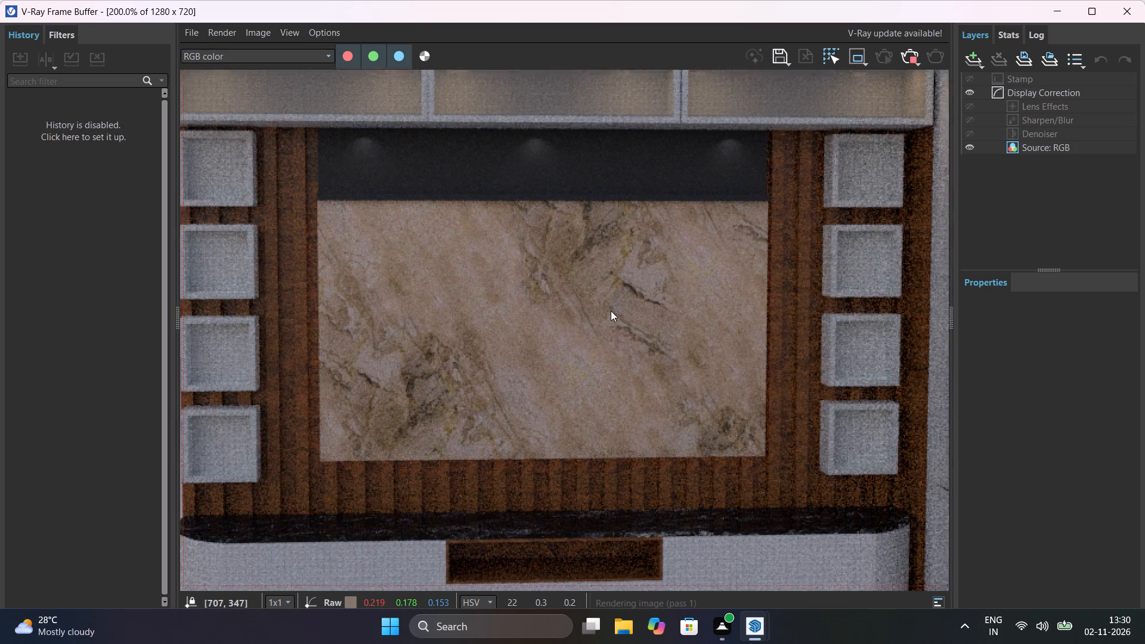
pyautogui.moveTo(611, 311); pyautogui.dragTo(665, 310, button='middle')
pyautogui.scroll(-1, 665, 311)
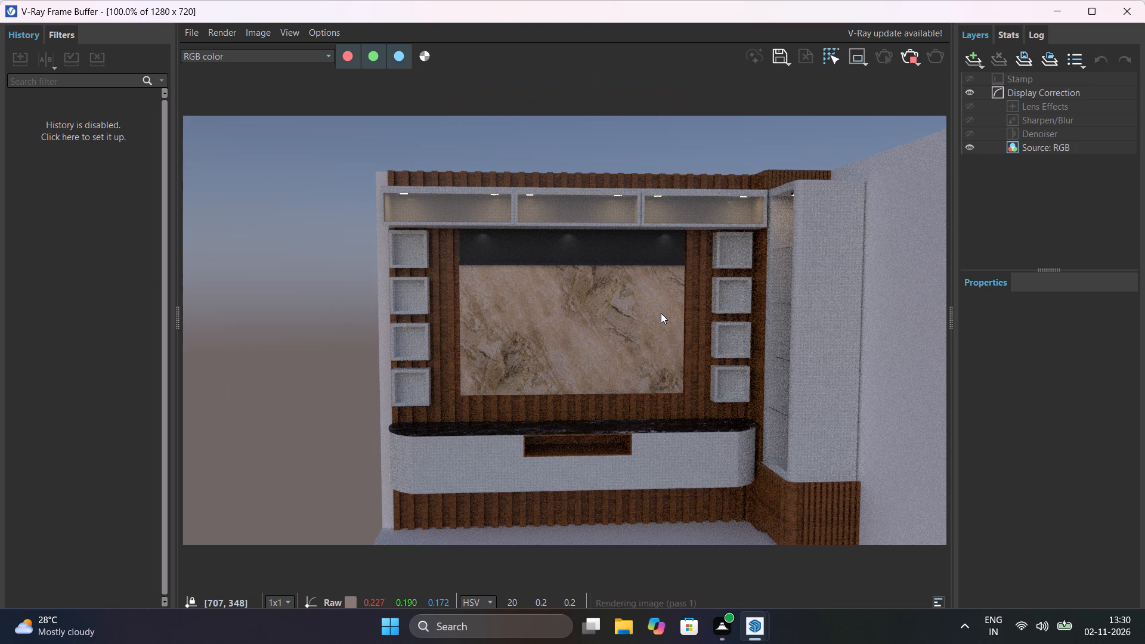
pyautogui.click(913, 55)
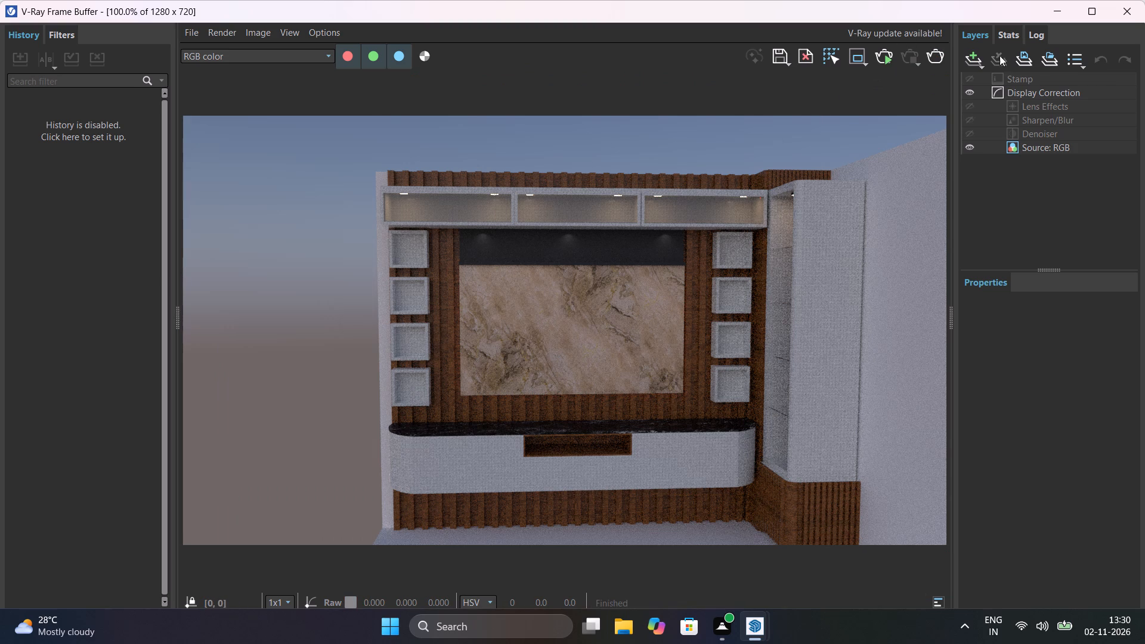
pyautogui.click(1131, 16)
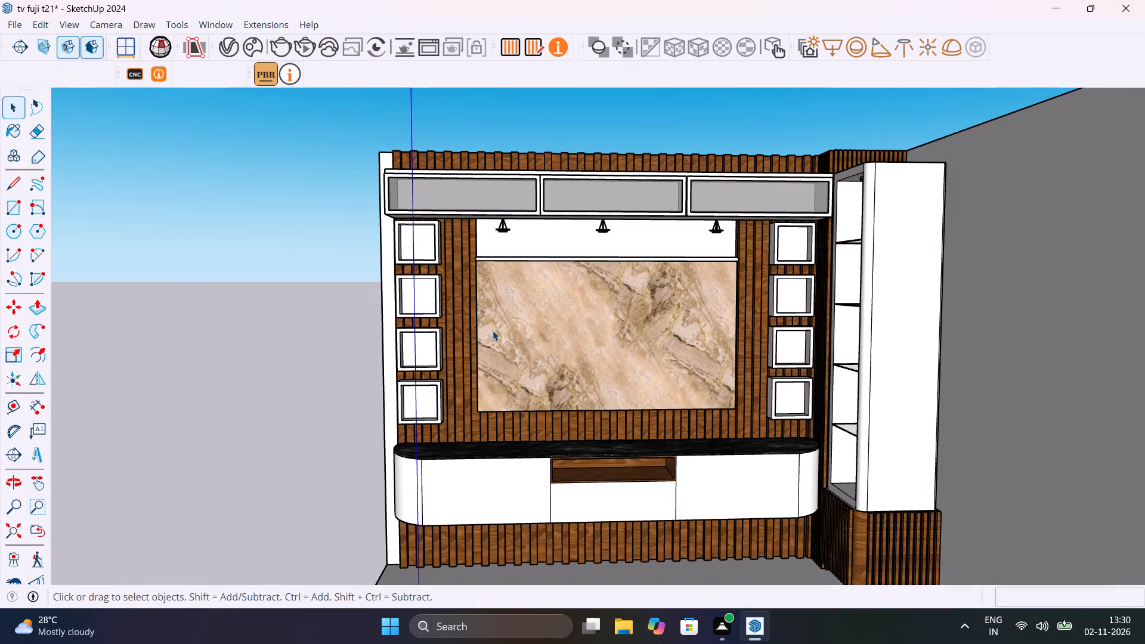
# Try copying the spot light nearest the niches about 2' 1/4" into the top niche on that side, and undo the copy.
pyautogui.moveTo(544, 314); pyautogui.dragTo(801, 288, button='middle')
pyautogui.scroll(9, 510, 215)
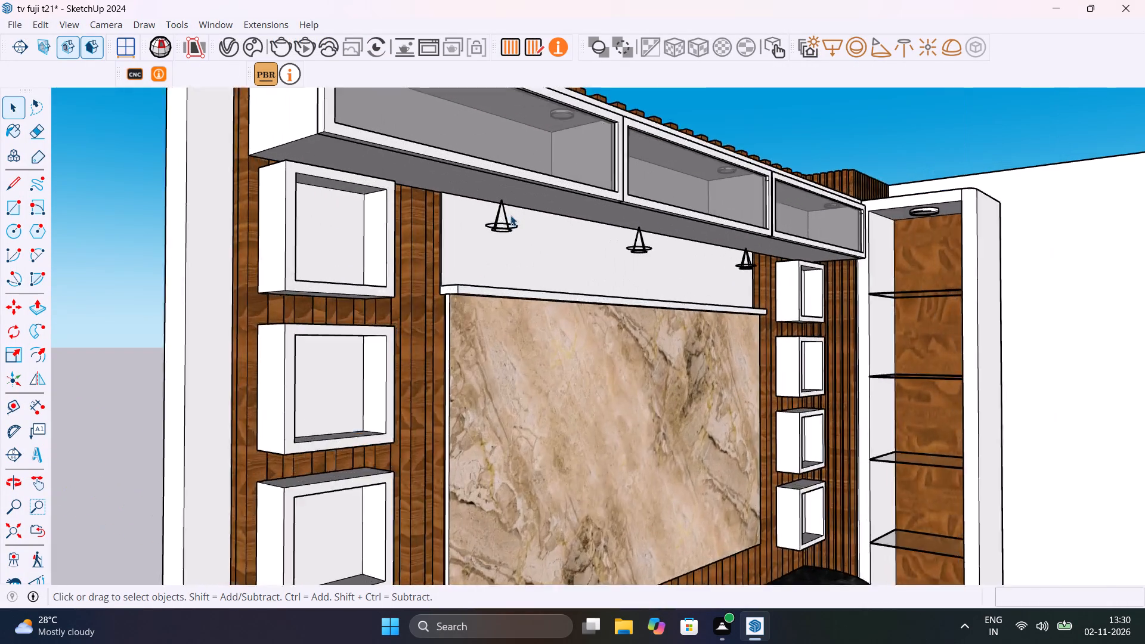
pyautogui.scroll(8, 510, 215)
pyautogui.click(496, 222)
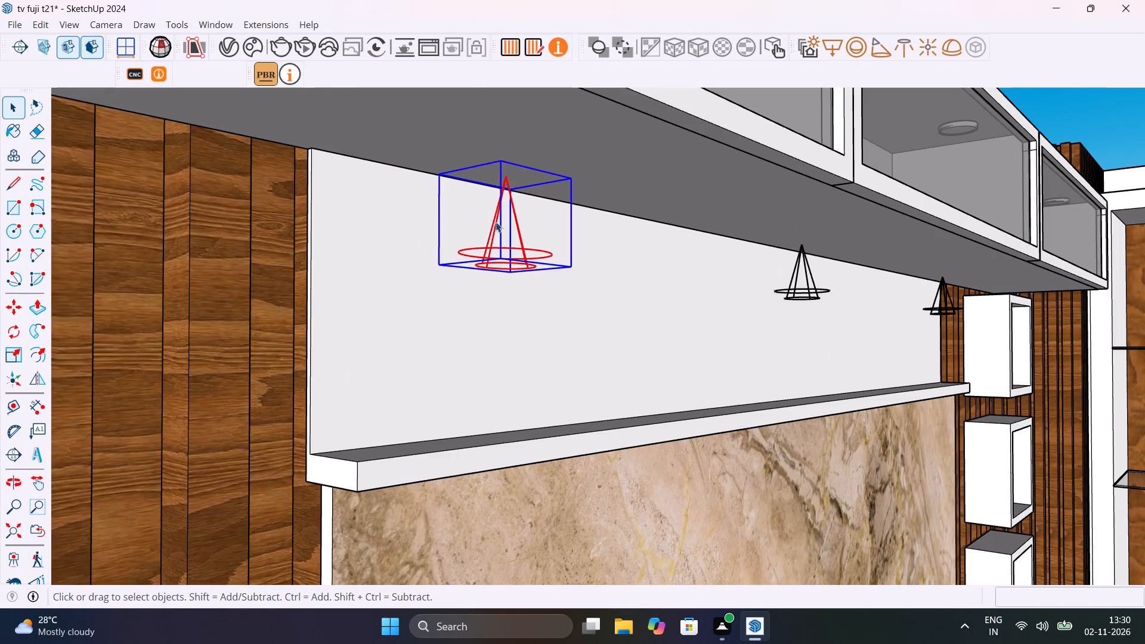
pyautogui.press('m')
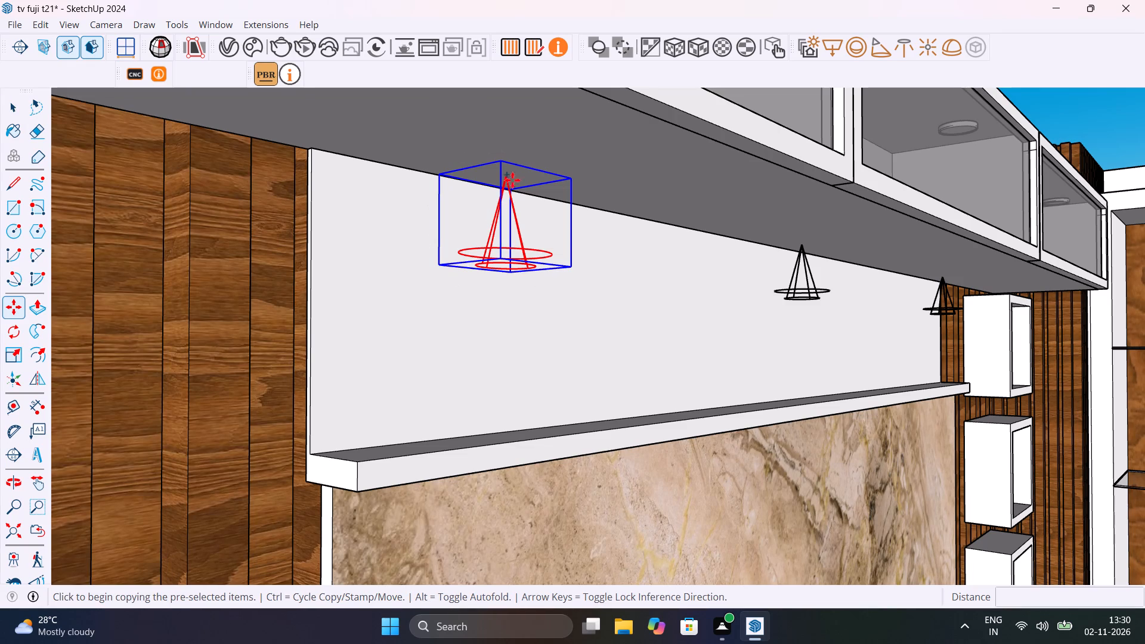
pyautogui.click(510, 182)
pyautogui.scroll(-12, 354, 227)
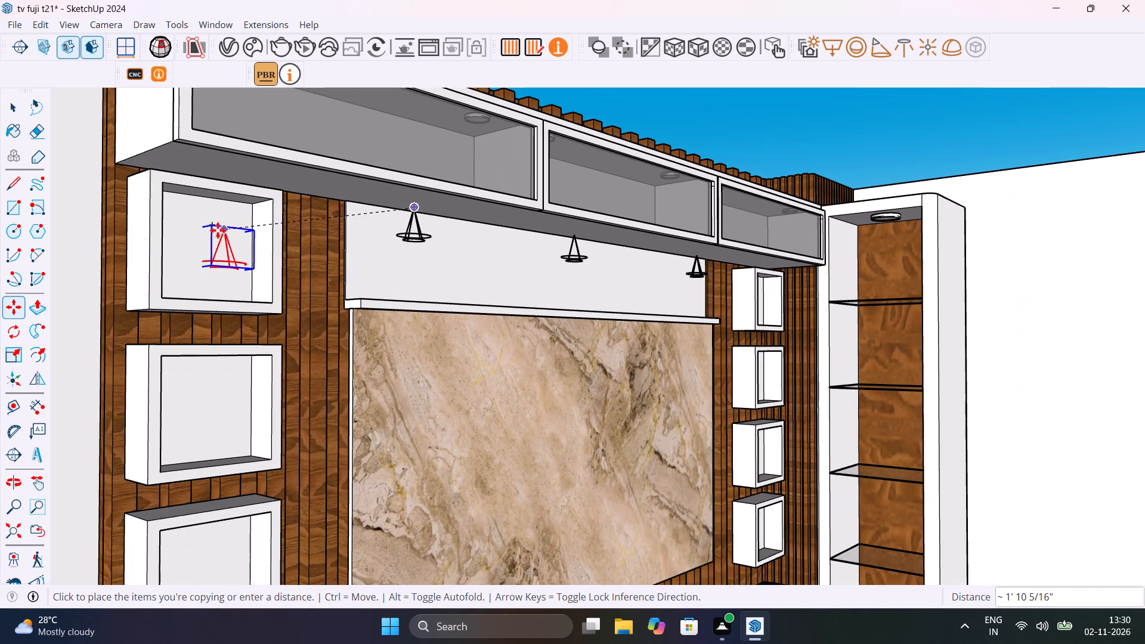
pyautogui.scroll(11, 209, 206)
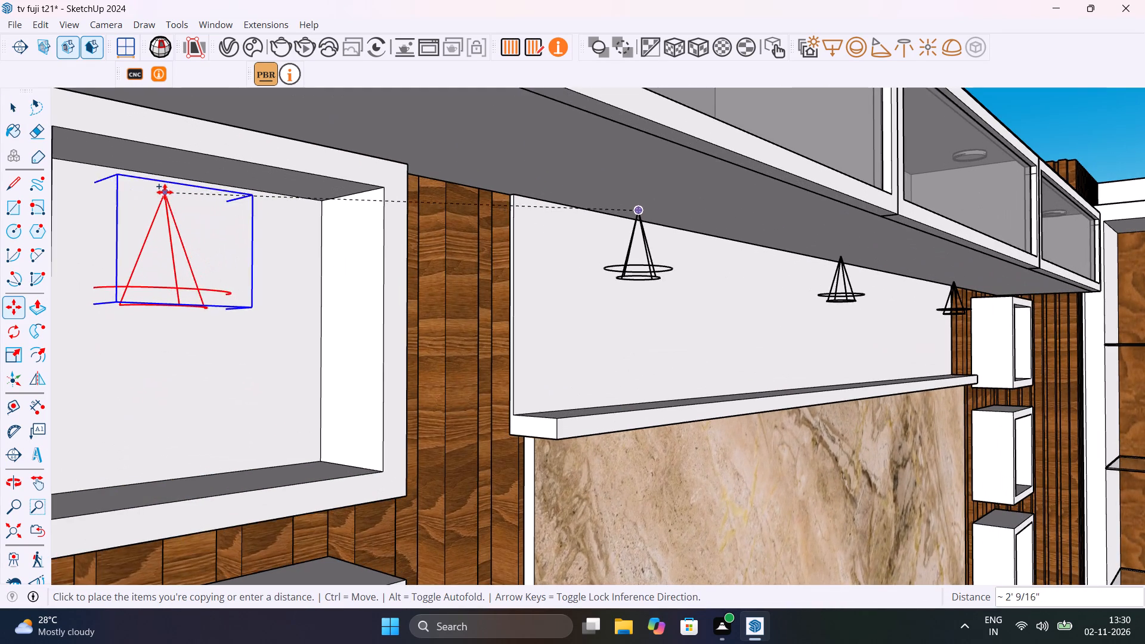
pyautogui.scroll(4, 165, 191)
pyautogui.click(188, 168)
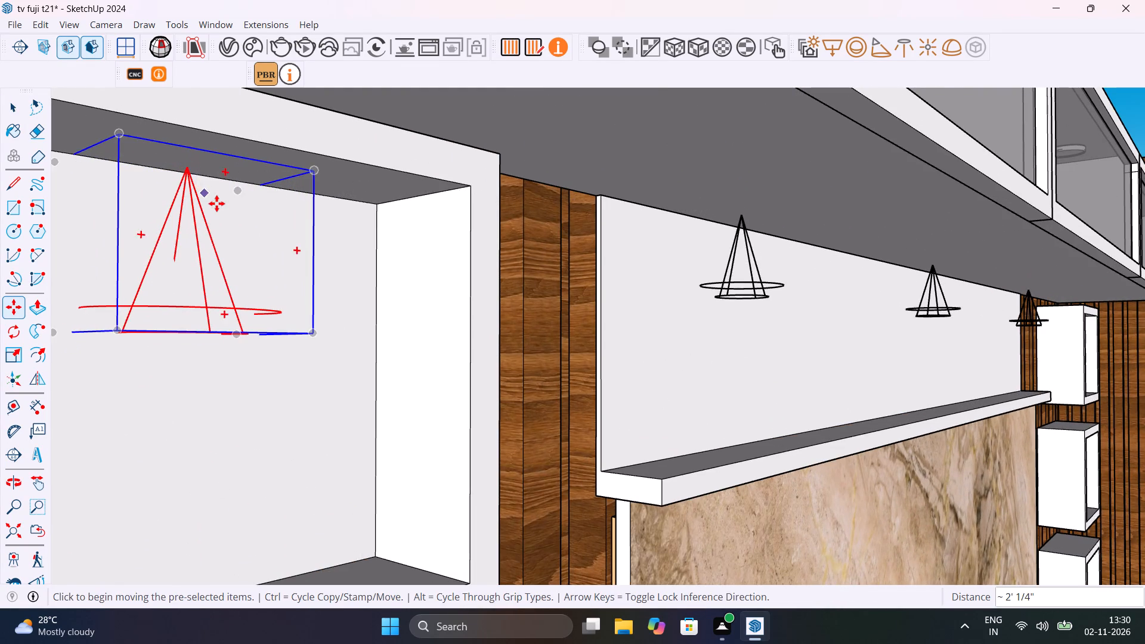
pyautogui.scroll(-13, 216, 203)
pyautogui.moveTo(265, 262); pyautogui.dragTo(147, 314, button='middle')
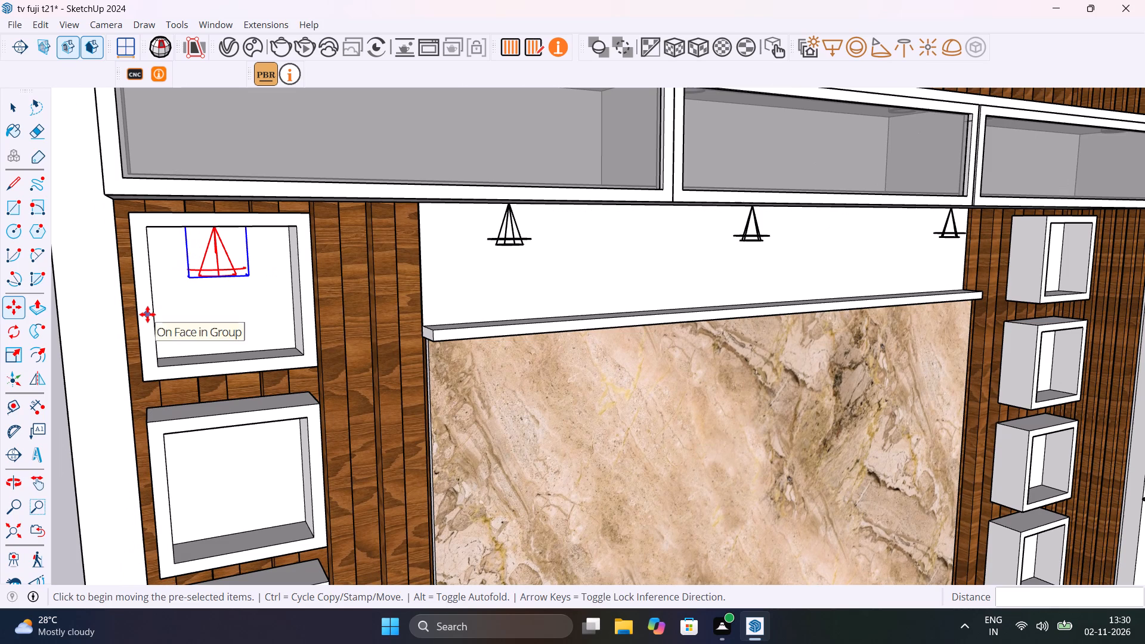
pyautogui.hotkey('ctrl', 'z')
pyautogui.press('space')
# Insert the downloaded Tlon Light 650 asset from Chaos Cosmos, placing it in the empty space beside the wall unit.
pyautogui.keyDown('shift'); pyautogui.moveTo(211, 340); pyautogui.dragTo(271, 407, button='middle'); pyautogui.keyUp('shift')
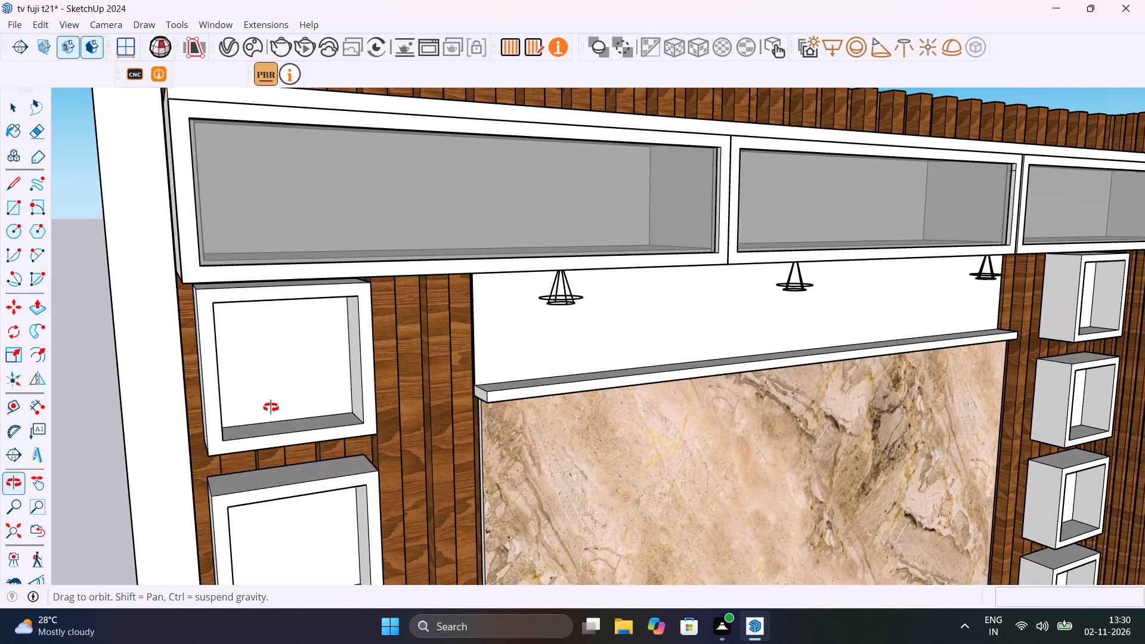
pyautogui.keyDown('shift'); pyautogui.moveTo(271, 407); pyautogui.dragTo(246, 420, button='middle'); pyautogui.keyUp('shift')
pyautogui.scroll(-1, 271, 407)
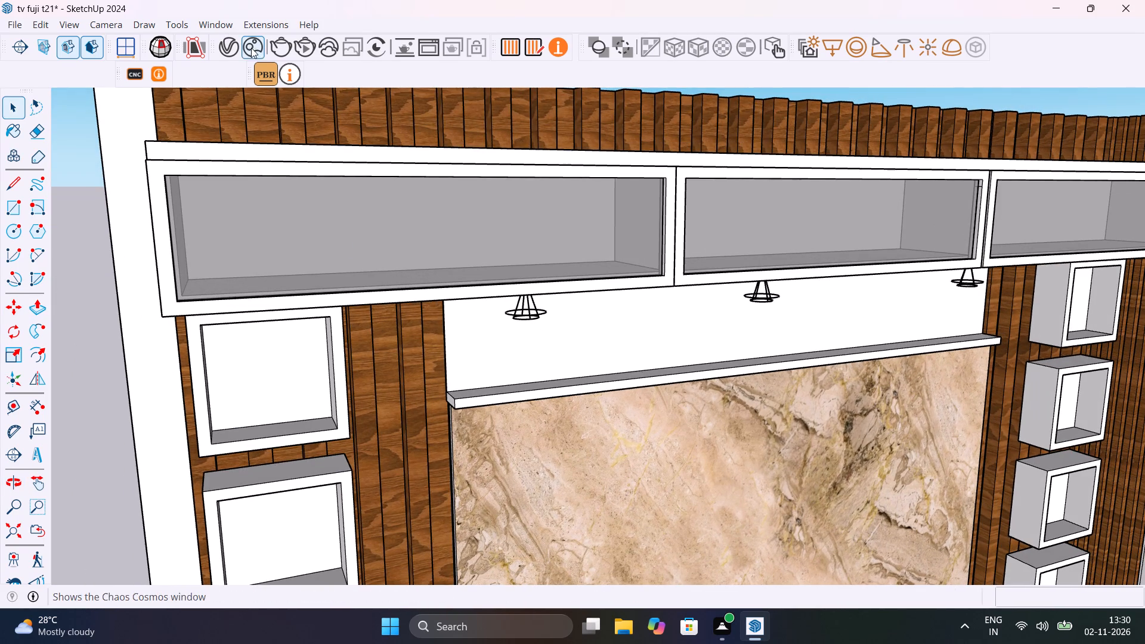
pyautogui.click(252, 48)
pyautogui.click(249, 508)
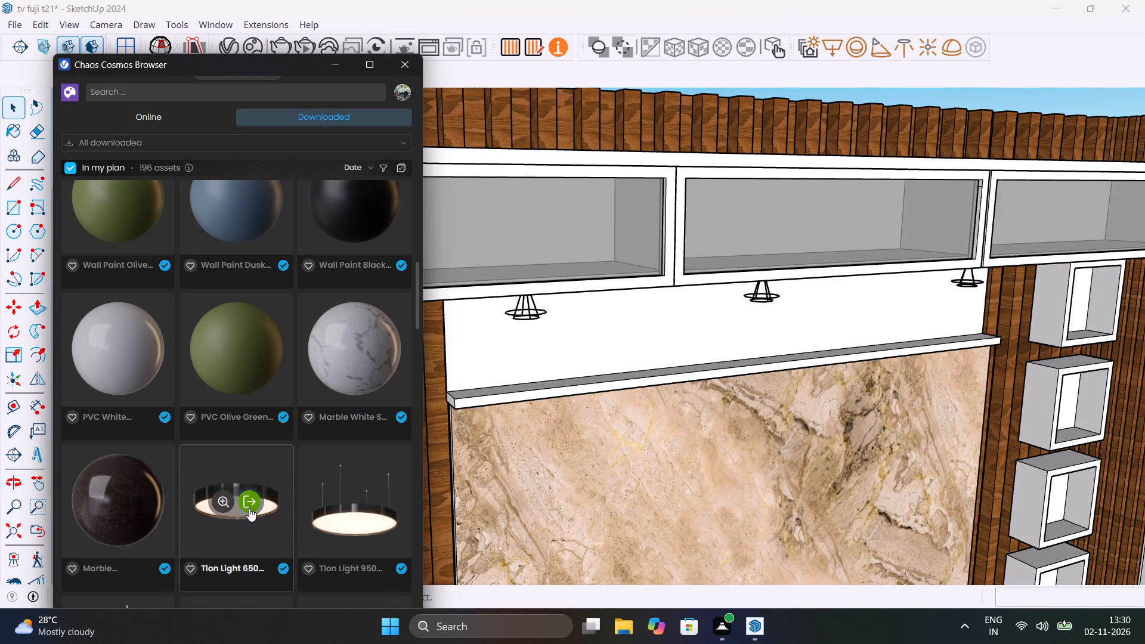
pyautogui.scroll(-13, 373, 267)
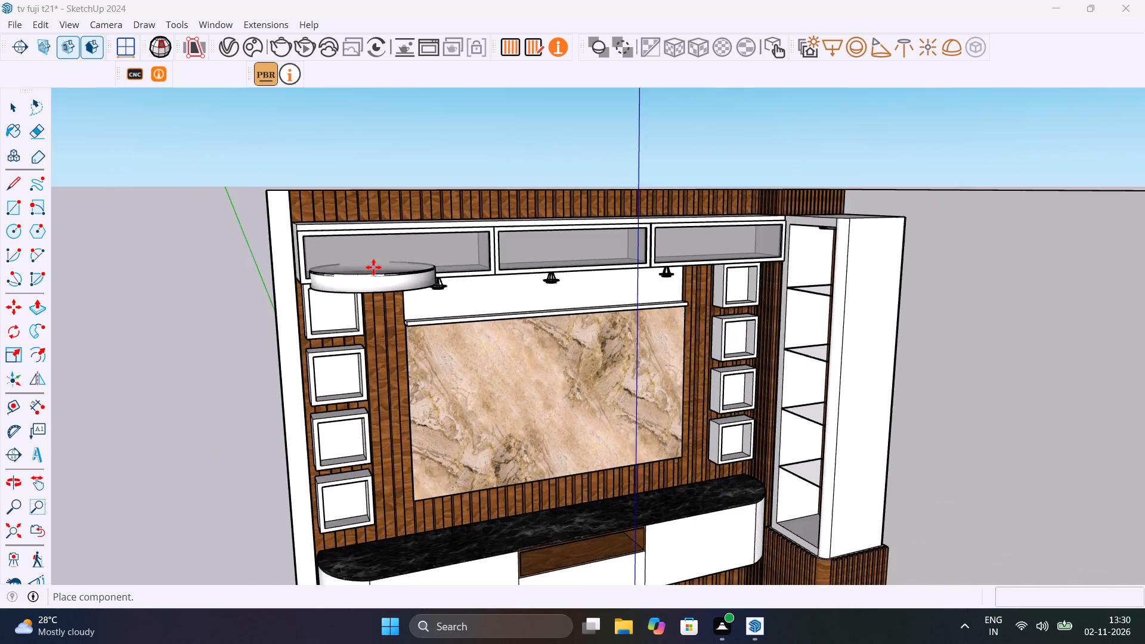
pyautogui.scroll(-5, 373, 267)
pyautogui.click(255, 337)
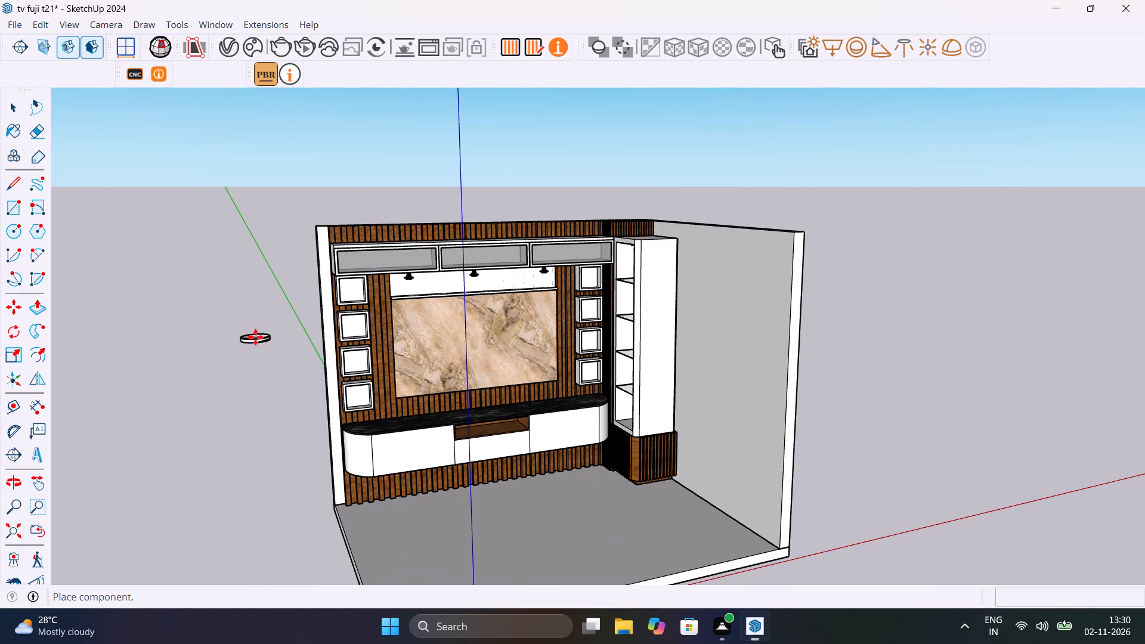
pyautogui.scroll(10, 264, 339)
pyautogui.press('space')
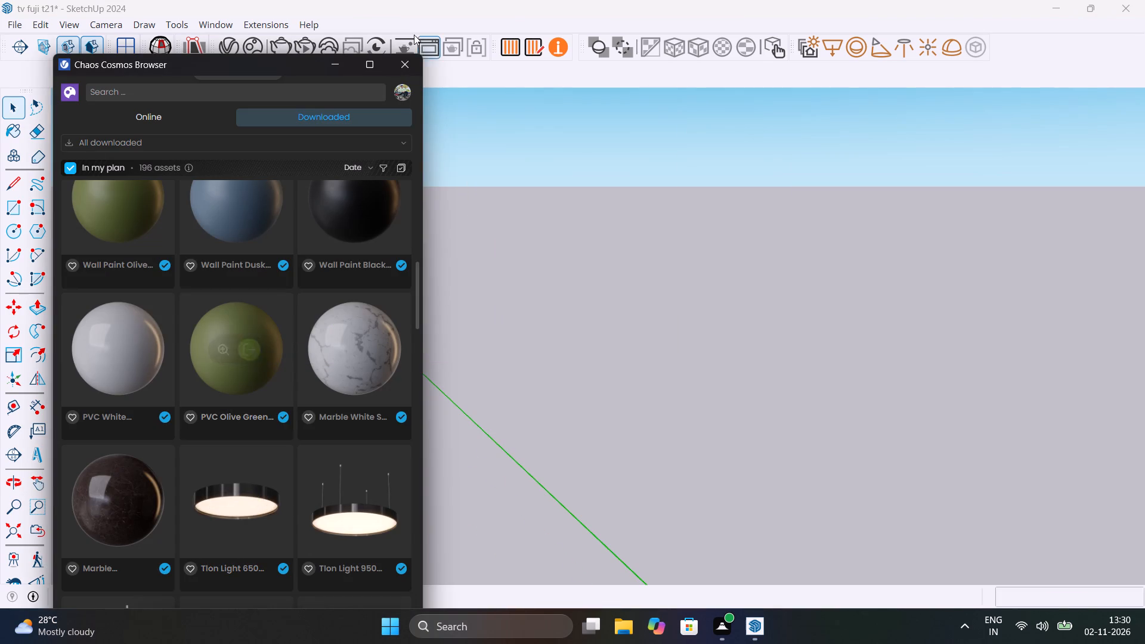
pyautogui.click(404, 64)
# Scale the inserted round light down uniformly from a corner of its bounding box.
pyautogui.click(254, 331)
pyautogui.scroll(-4, 287, 338)
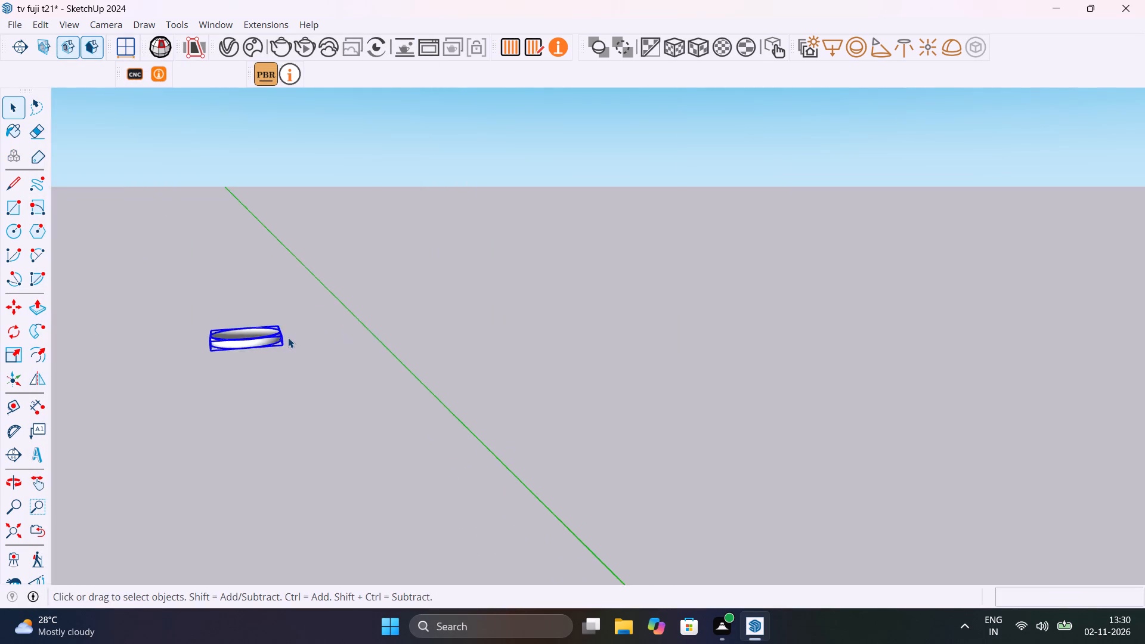
pyautogui.scroll(-11, 288, 338)
pyautogui.scroll(9, 288, 338)
pyautogui.press('s')
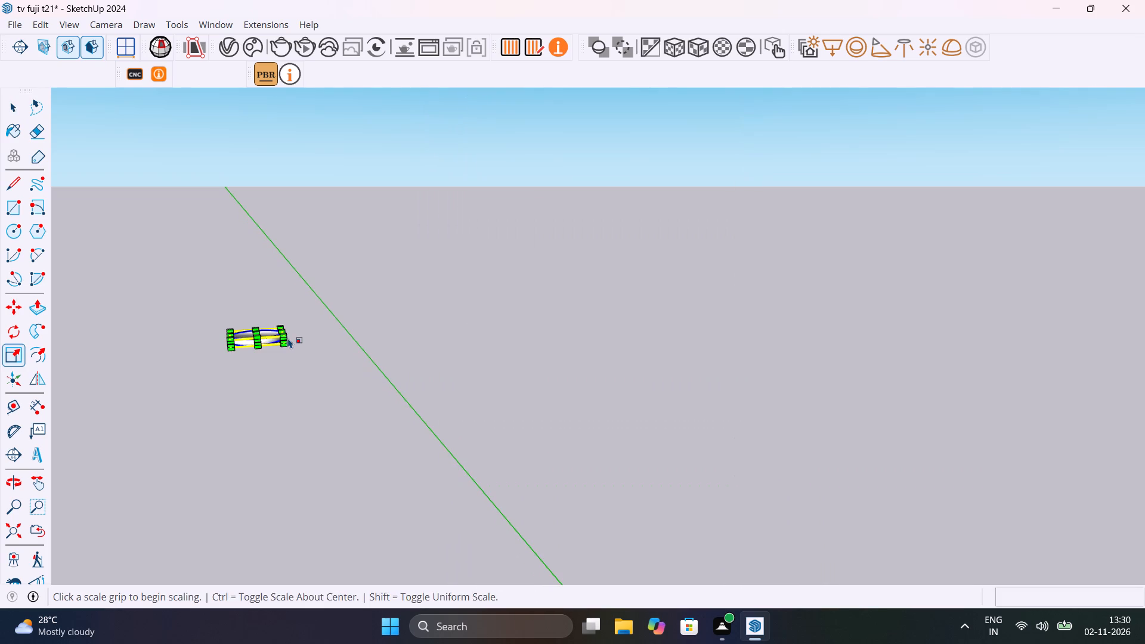
pyautogui.scroll(5, 244, 323)
pyautogui.moveTo(244, 323); pyautogui.dragTo(228, 411, button='middle')
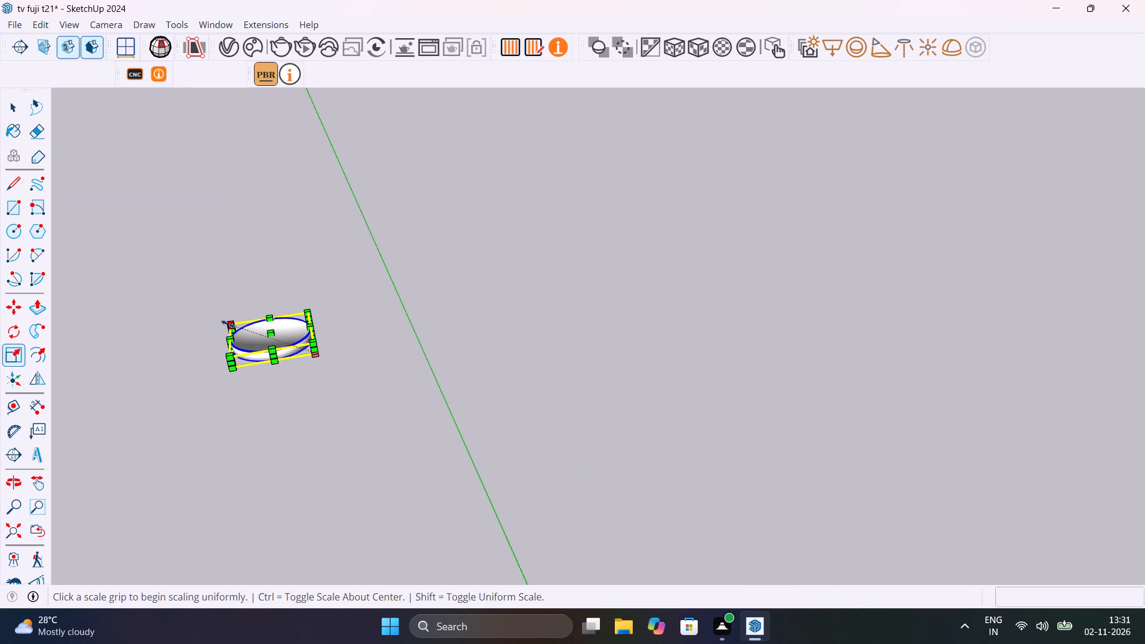
pyautogui.click(228, 323)
pyautogui.click(298, 354)
pyautogui.scroll(20, 307, 352)
pyautogui.scroll(3, 307, 352)
pyautogui.press('space')
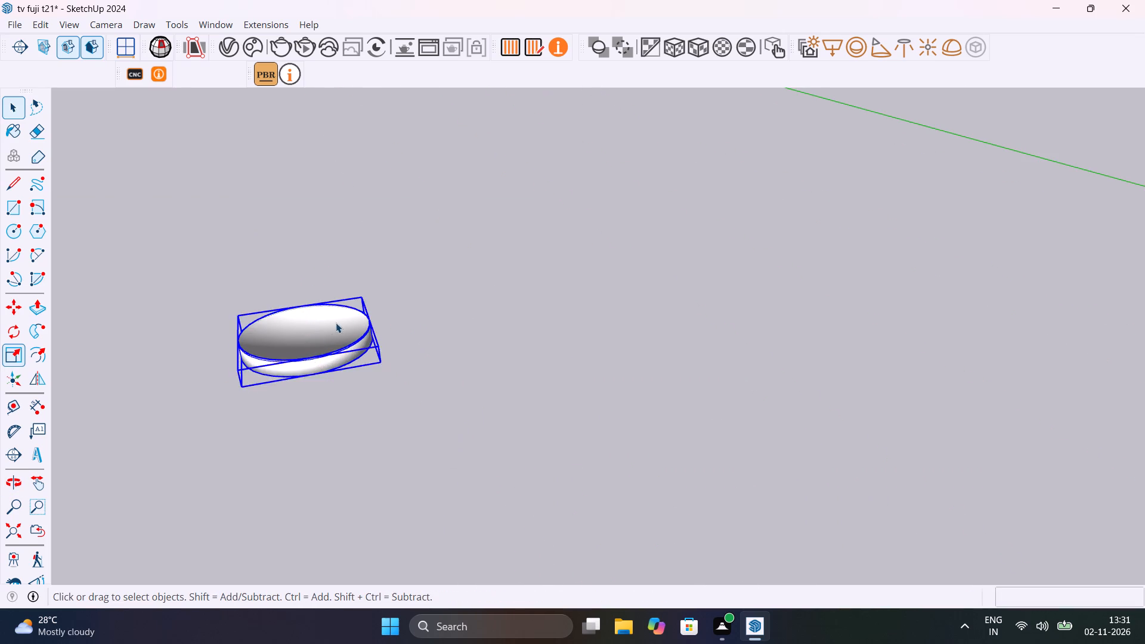
# Move the round light about 39' 5" to the underside of the top-left niche's upper board.
pyautogui.scroll(3, 324, 321)
pyautogui.click(316, 329)
pyautogui.press('m')
pyautogui.click(298, 333)
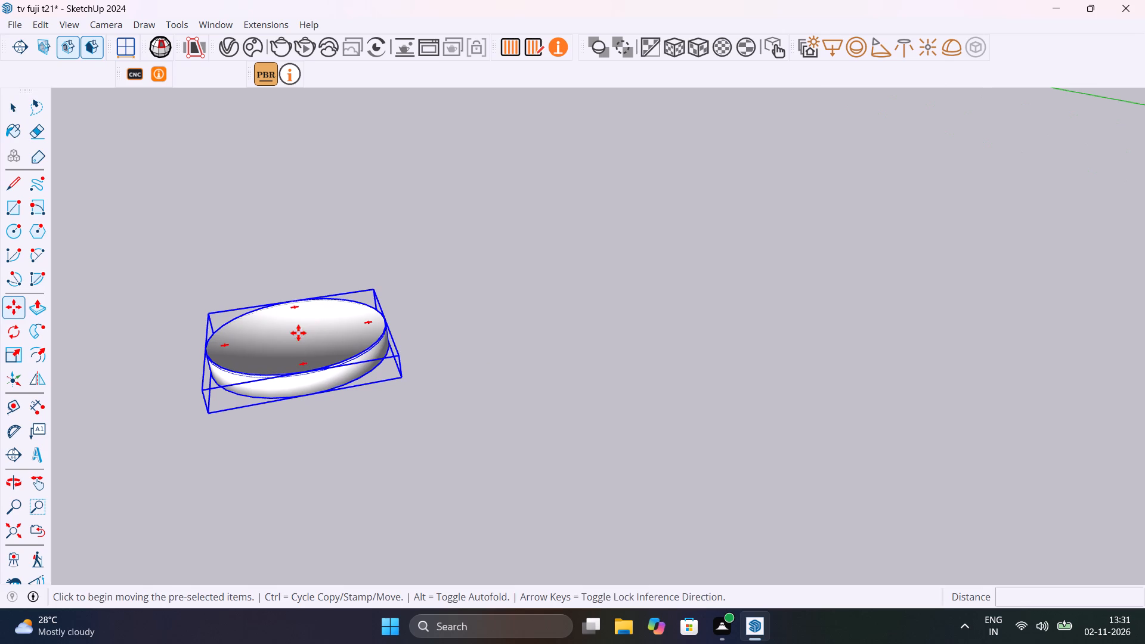
pyautogui.scroll(-20, 408, 312)
pyautogui.scroll(-5, 408, 312)
pyautogui.keyDown('shift'); pyautogui.moveTo(521, 344); pyautogui.dragTo(266, 132, button='middle'); pyautogui.keyUp('shift')
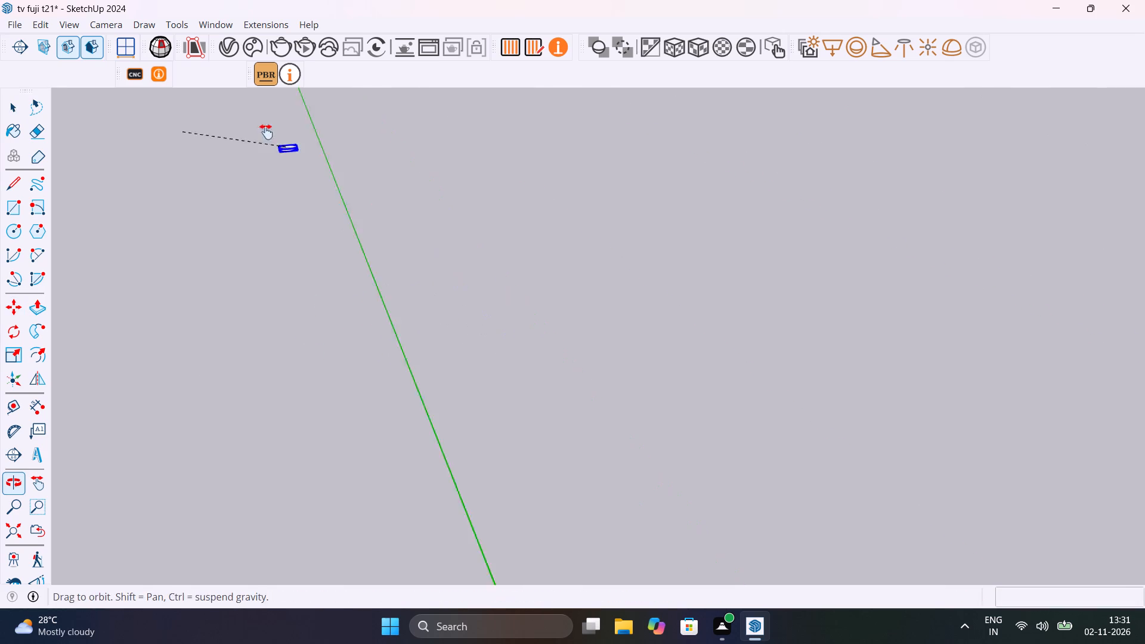
pyautogui.keyDown('shift'); pyautogui.moveTo(266, 132); pyautogui.dragTo(264, 131, button='middle'); pyautogui.keyUp('shift')
pyautogui.keyDown('shift'); pyautogui.scroll(1, 264, 131); pyautogui.keyUp('shift')
pyautogui.scroll(-20, 333, 174)
pyautogui.scroll(-11, 400, 209)
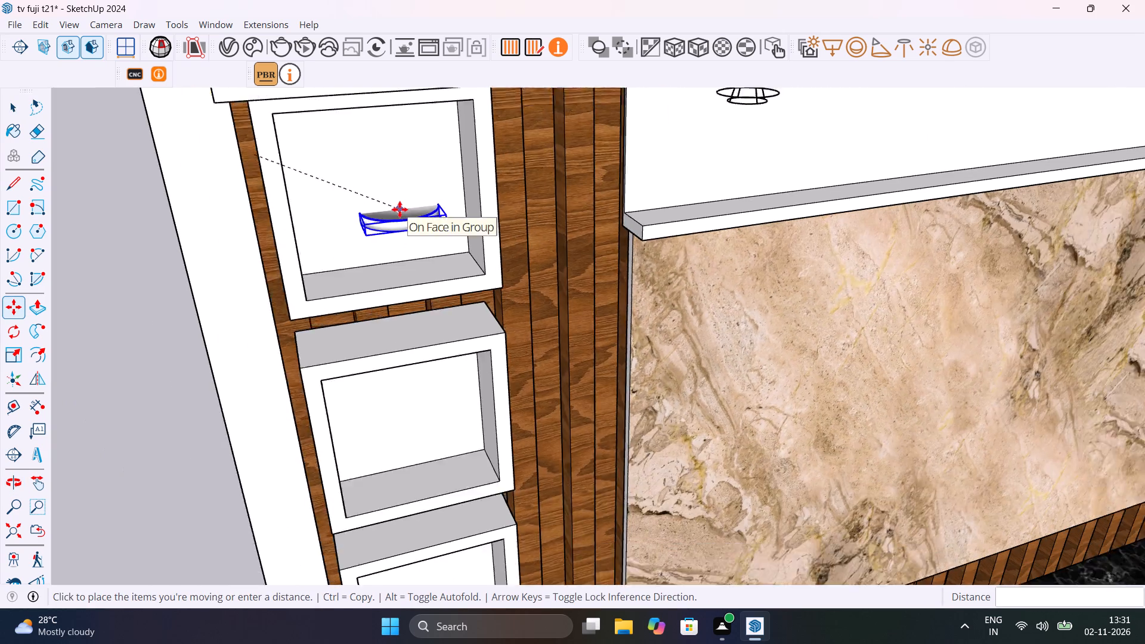
pyautogui.scroll(-3, 400, 209)
pyautogui.moveTo(428, 241); pyautogui.dragTo(462, 188, button='middle')
pyautogui.scroll(11, 448, 184)
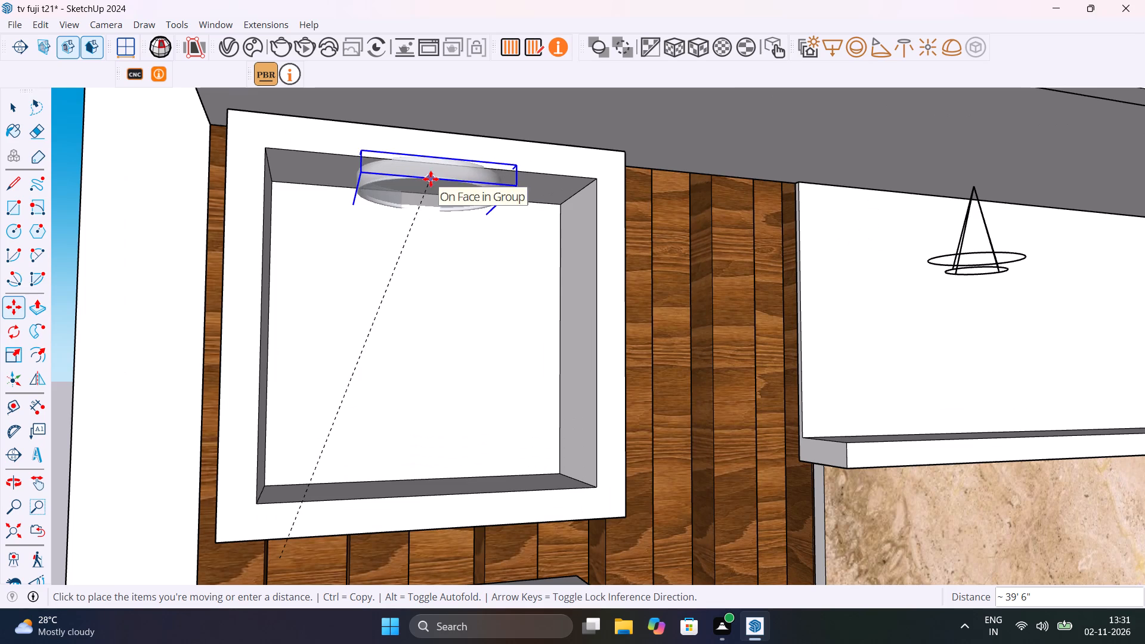
pyautogui.click(428, 185)
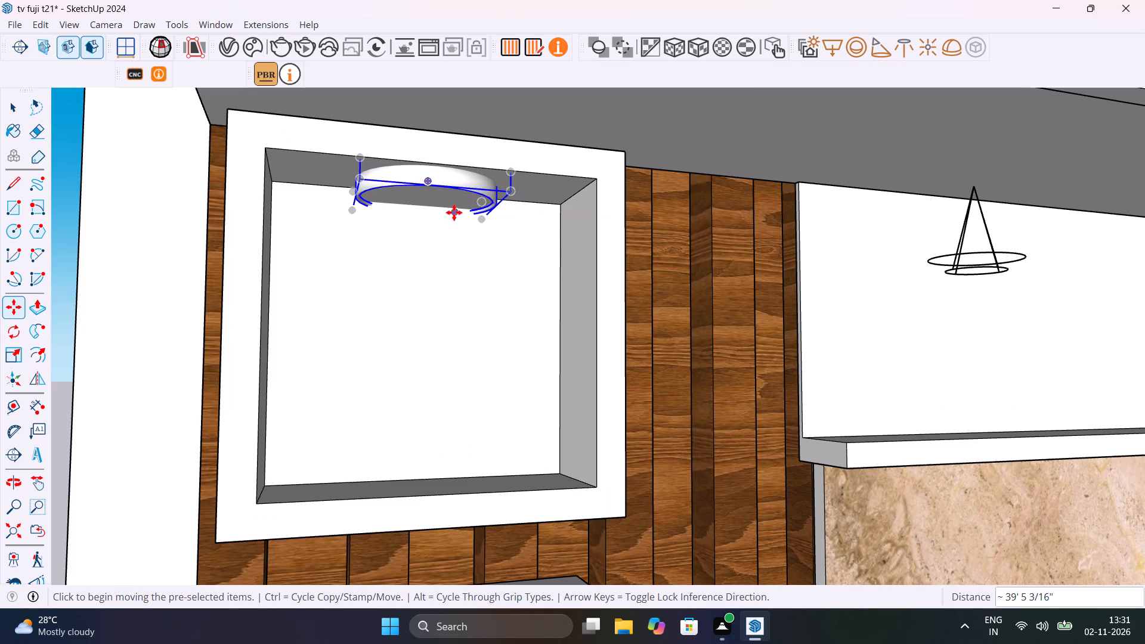
# Move the round light about 3' 8" out of the niche into the open space beside the wall unit.
pyautogui.scroll(3, 457, 212)
pyautogui.moveTo(467, 199); pyautogui.dragTo(472, 190, button='middle')
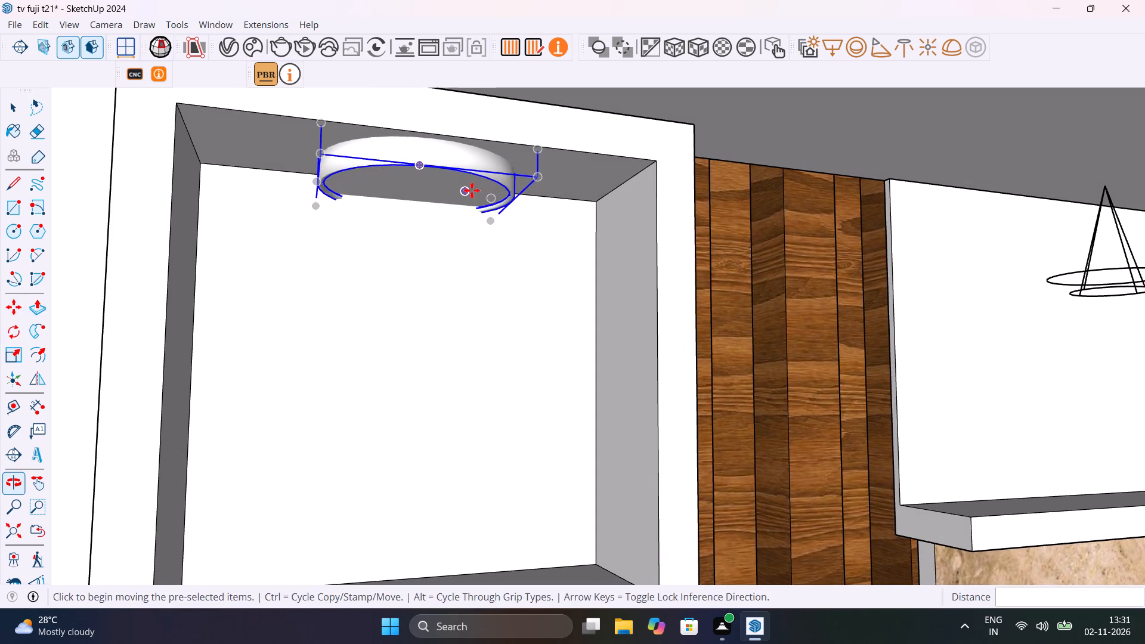
pyautogui.press('s')
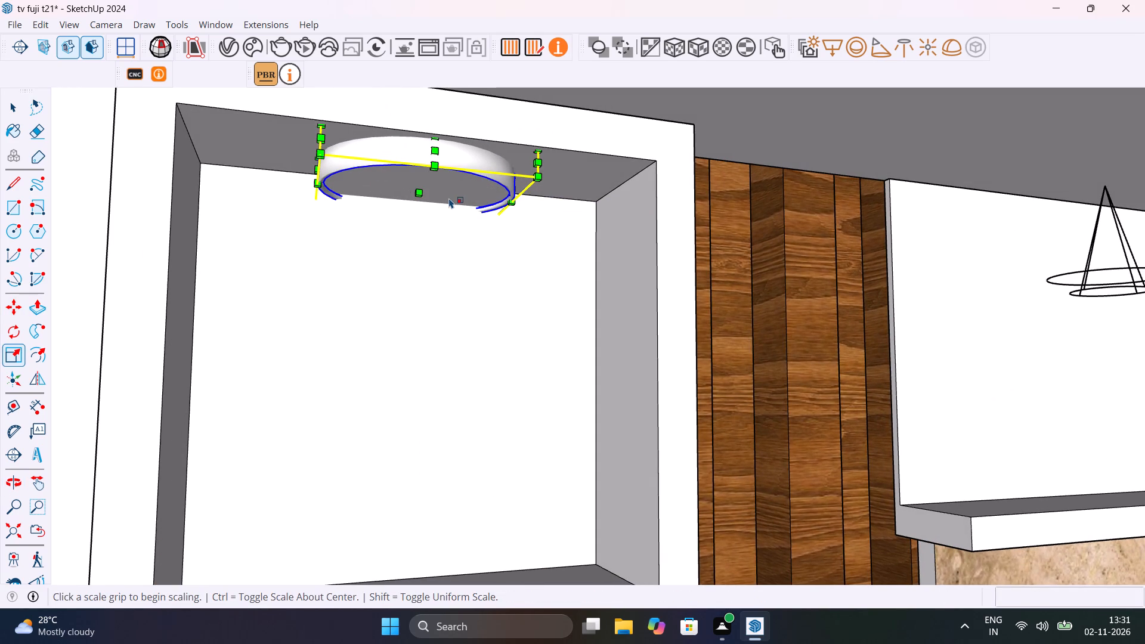
pyautogui.press('m')
pyautogui.click(443, 183)
pyautogui.scroll(-9, 469, 227)
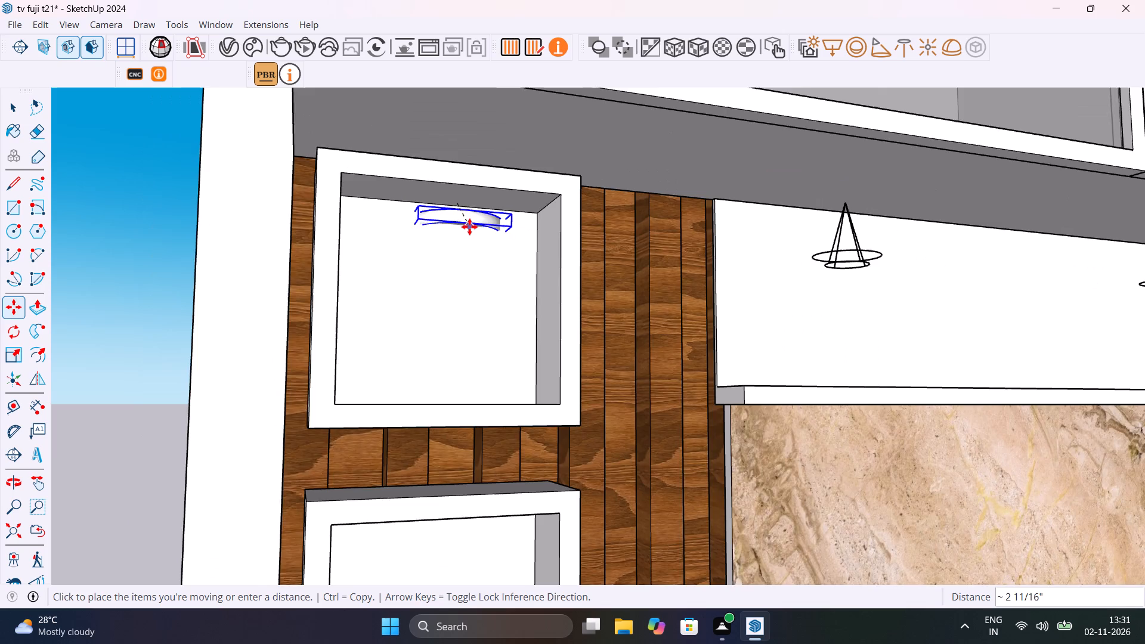
pyautogui.scroll(-6, 469, 227)
pyautogui.moveTo(259, 366); pyautogui.dragTo(231, 484, button='middle')
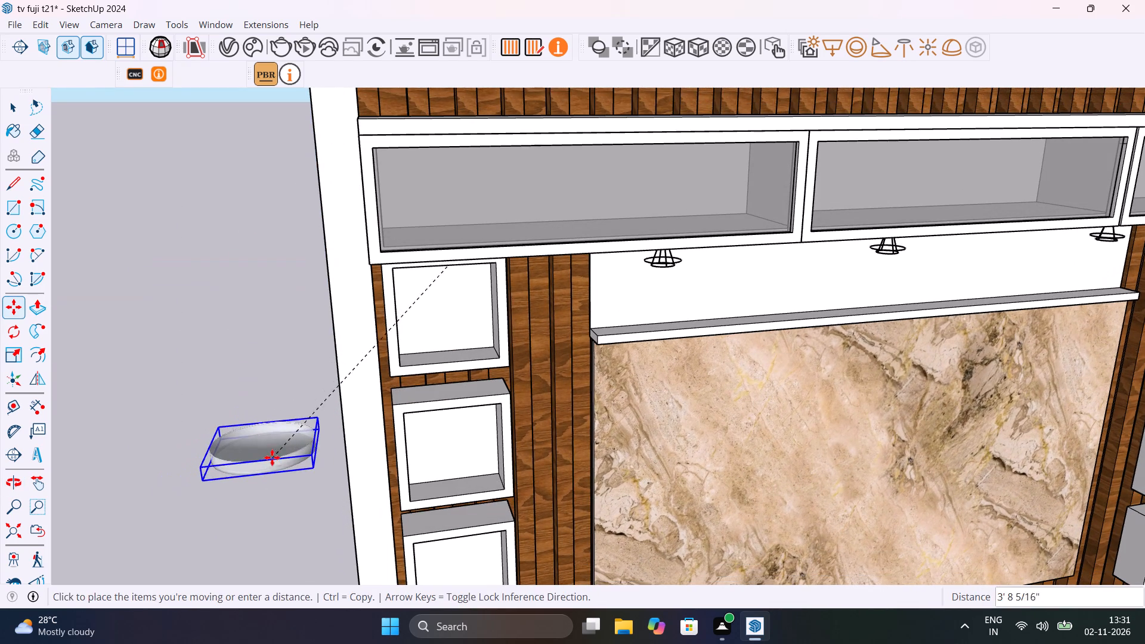
pyautogui.click(271, 453)
pyautogui.press('space')
# Scale the round light beside the wall unit uniformly down to about 0.13 from a corner of its bounding box.
pyautogui.scroll(5, 275, 450)
pyautogui.press('s')
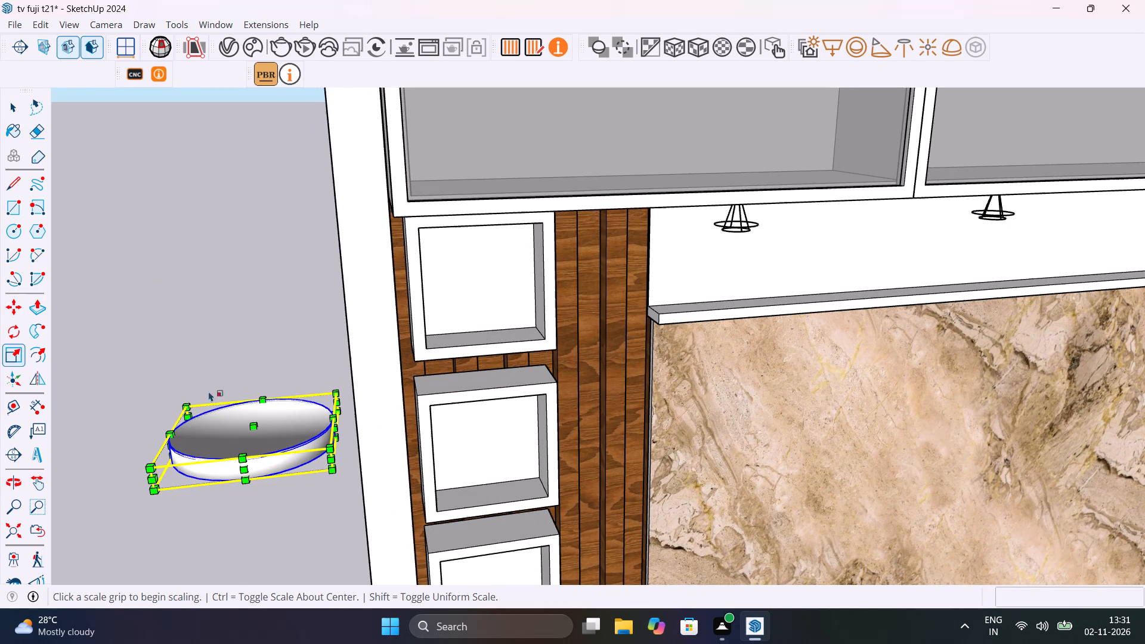
pyautogui.click(186, 401)
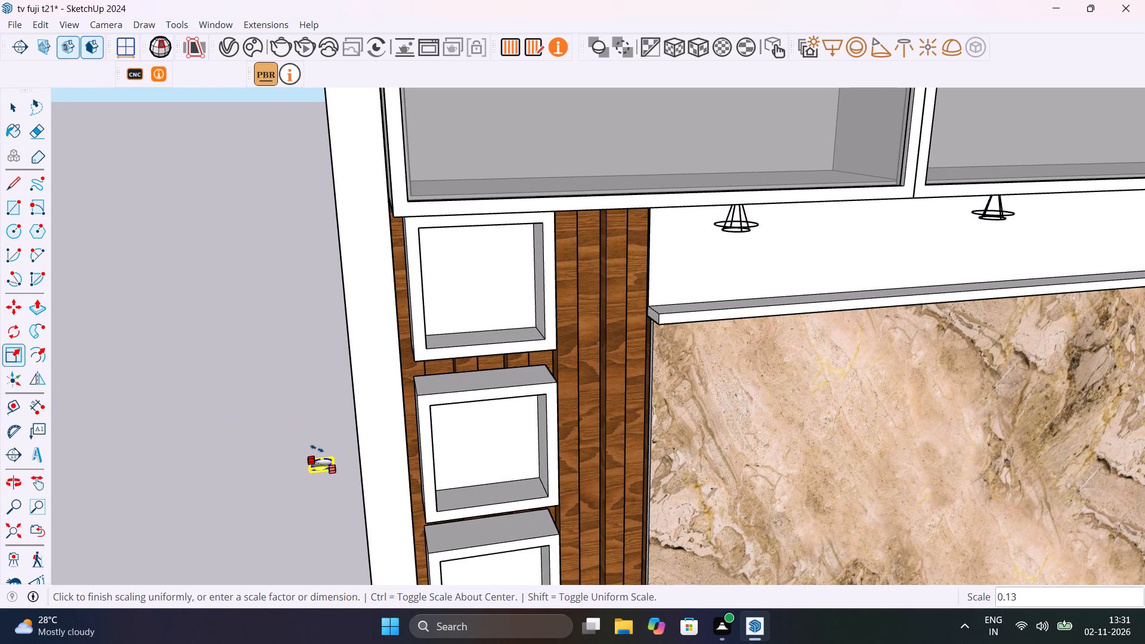
pyautogui.click(317, 448)
pyautogui.press('space')
pyautogui.click(243, 474)
# Move the round light about 3' 8 5/8" onto the underside of the top-left niche's upper board.
pyautogui.scroll(8, 308, 475)
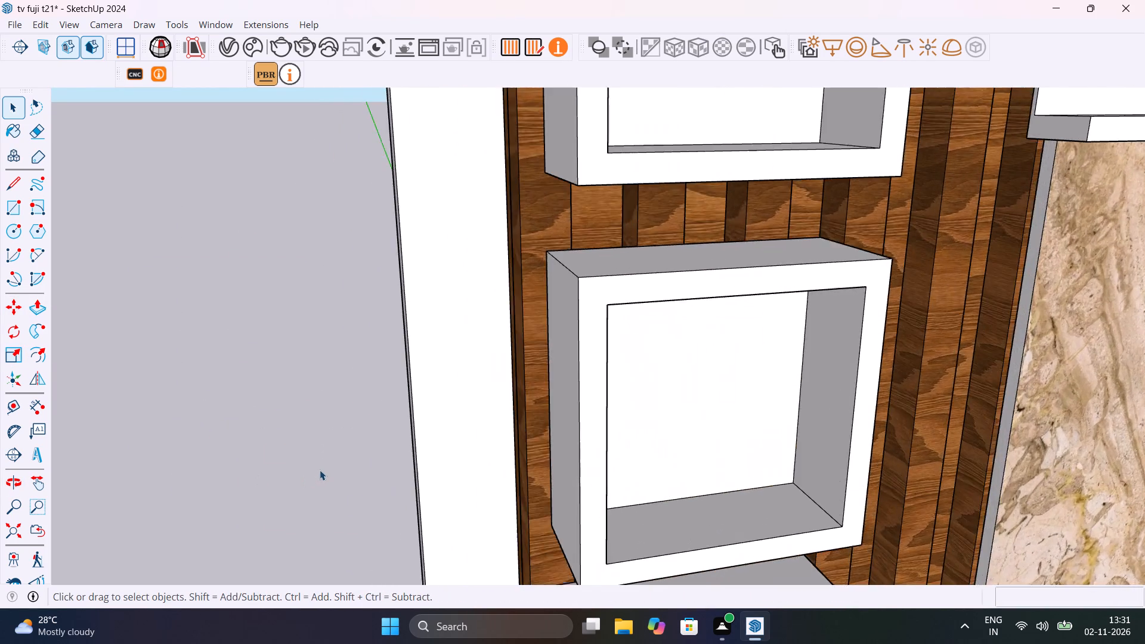
pyautogui.scroll(-6, 320, 469)
pyautogui.click(364, 453)
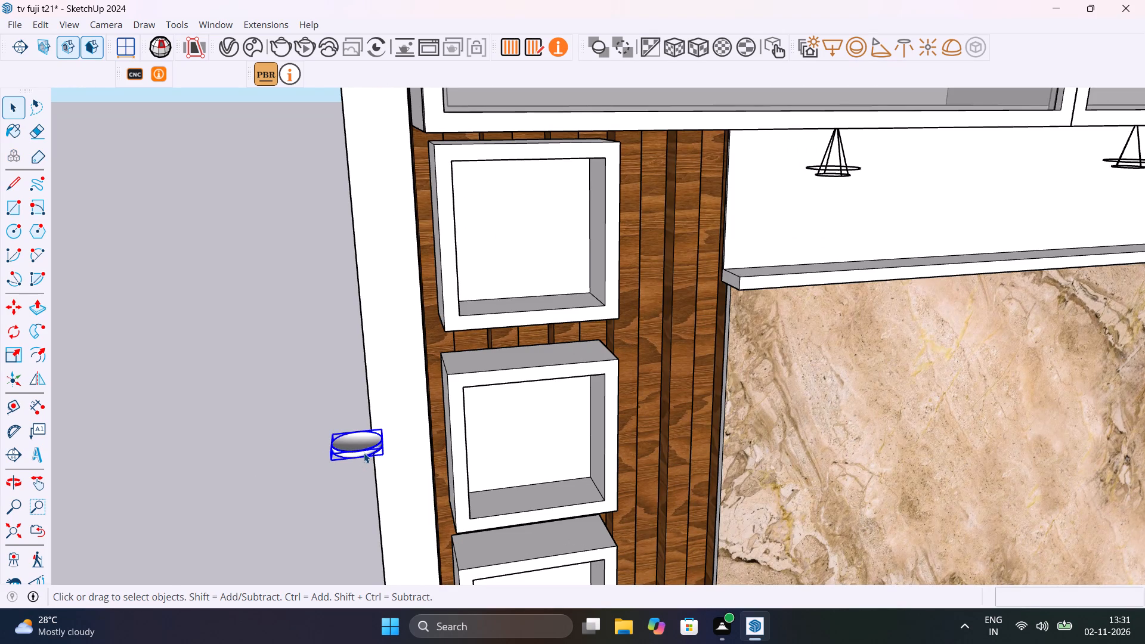
pyautogui.press('m')
pyautogui.click(358, 439)
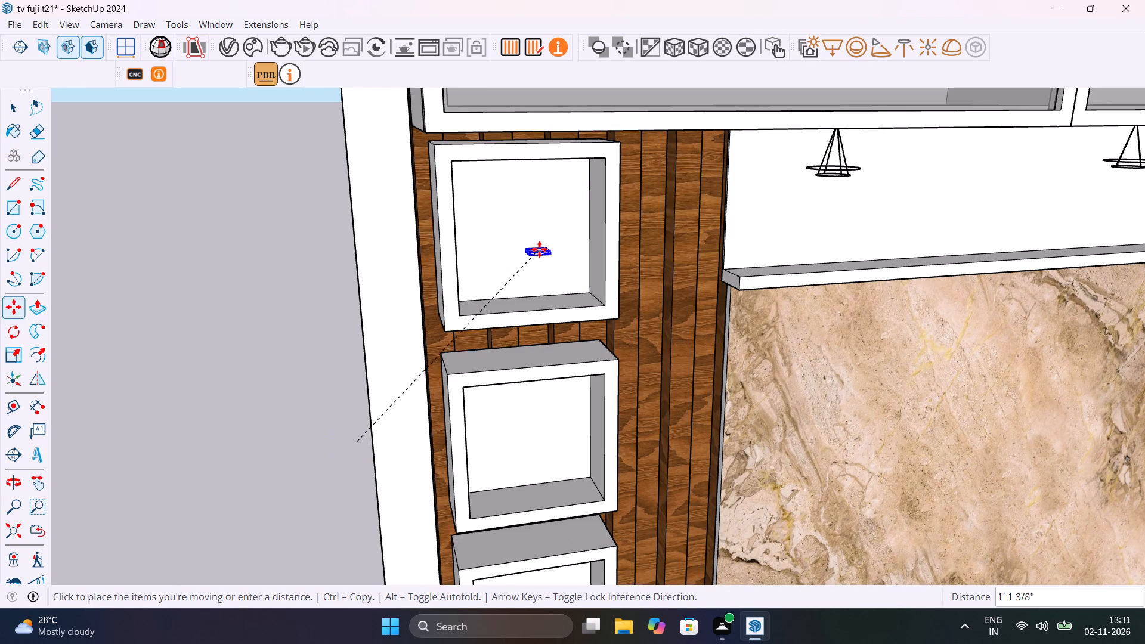
pyautogui.keyDown('shift'); pyautogui.moveTo(521, 301); pyautogui.dragTo(478, 405, button='middle'); pyautogui.keyUp('shift')
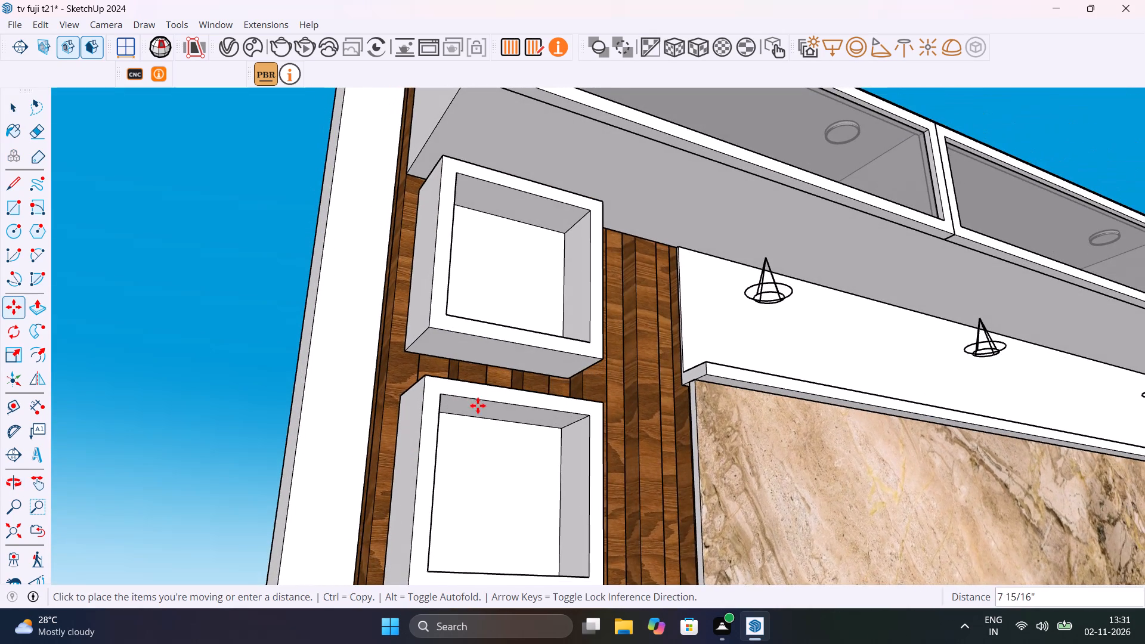
pyautogui.scroll(11, 522, 213)
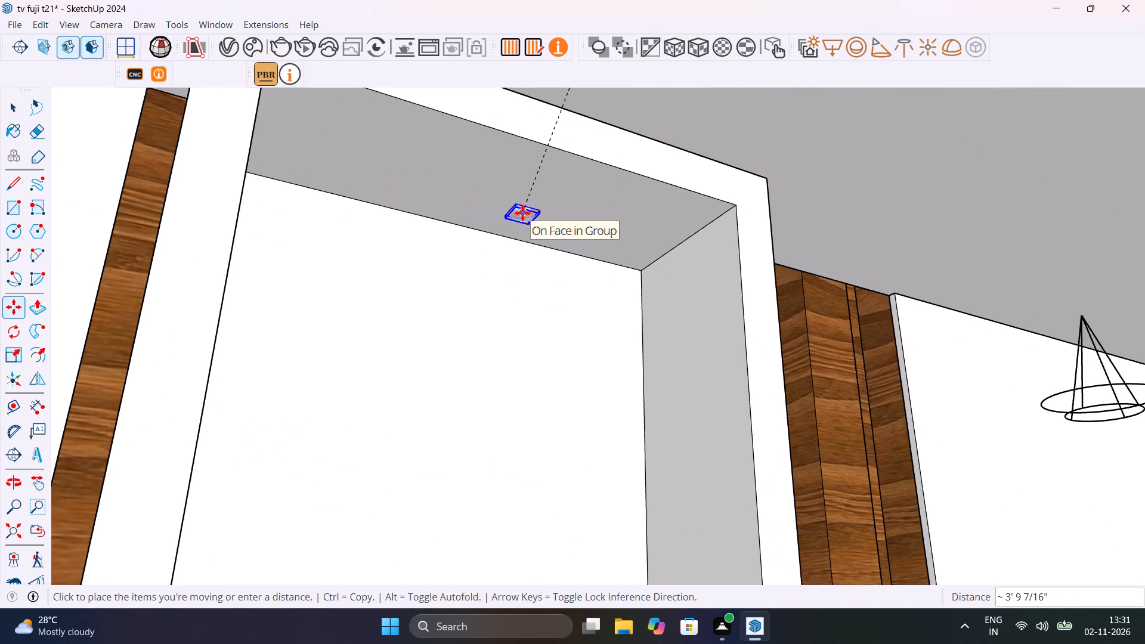
pyautogui.scroll(9, 522, 213)
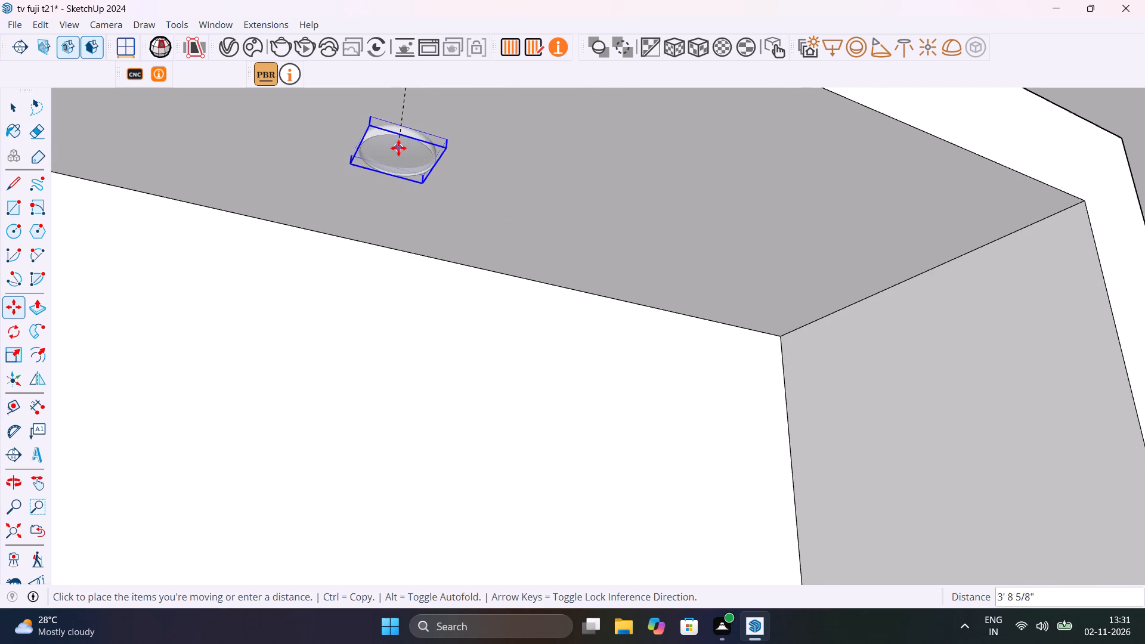
pyautogui.click(398, 148)
pyautogui.moveTo(474, 196); pyautogui.dragTo(404, 309, button='middle')
pyautogui.scroll(1, 404, 309)
pyautogui.scroll(-14, 389, 227)
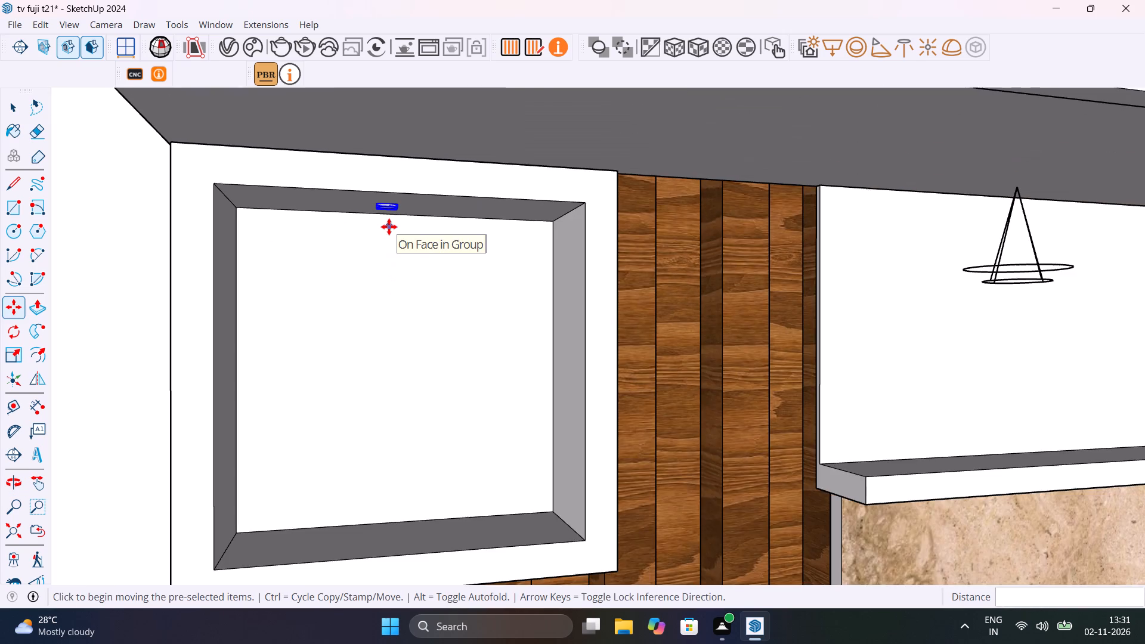
# Enlarge the round light in the top-left niche uniformly by a scale factor of about 1.58.
pyautogui.scroll(20, 389, 210)
pyautogui.scroll(1, 389, 210)
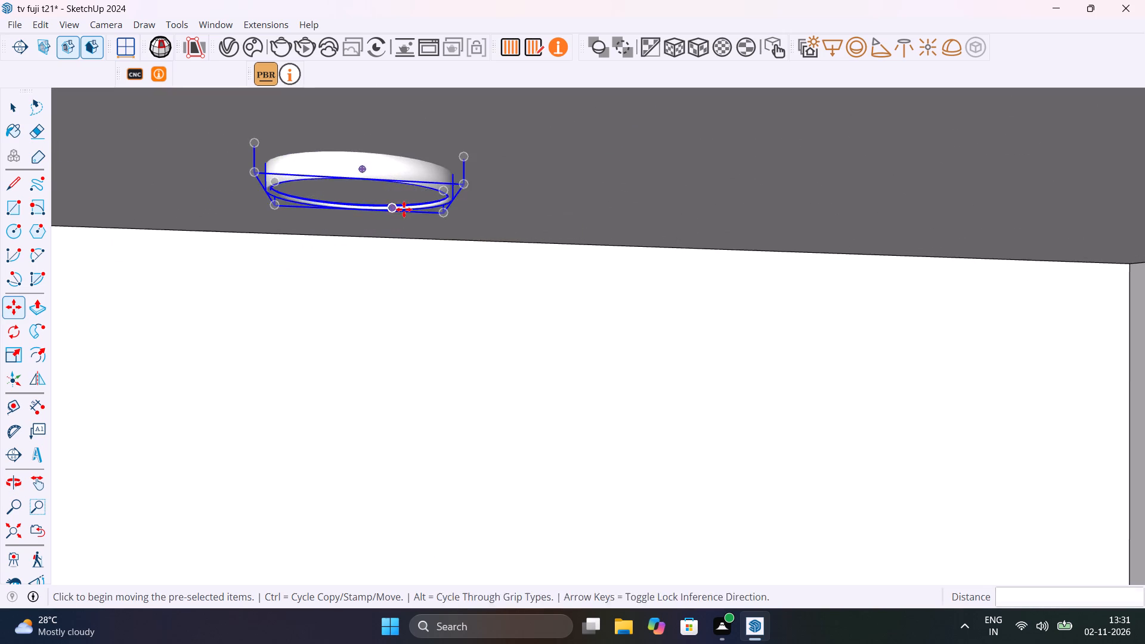
pyautogui.moveTo(404, 209); pyautogui.dragTo(454, 123, button='middle')
pyautogui.keyDown('shift'); pyautogui.moveTo(457, 124); pyautogui.dragTo(494, 228, button='middle'); pyautogui.keyUp('shift')
pyautogui.press('s')
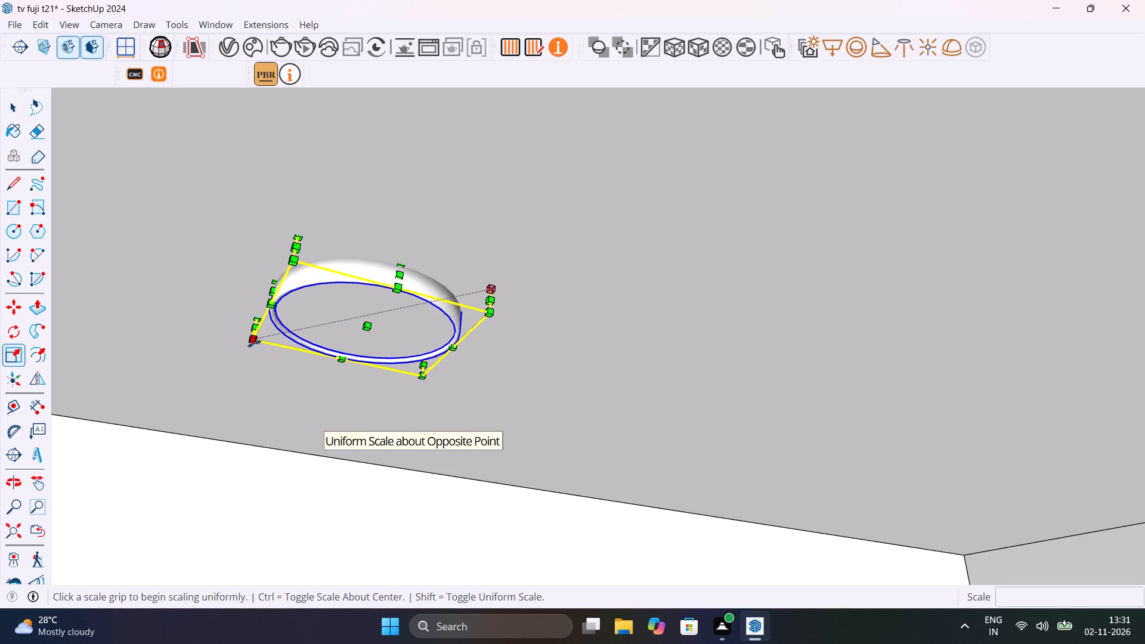
pyautogui.click(253, 343)
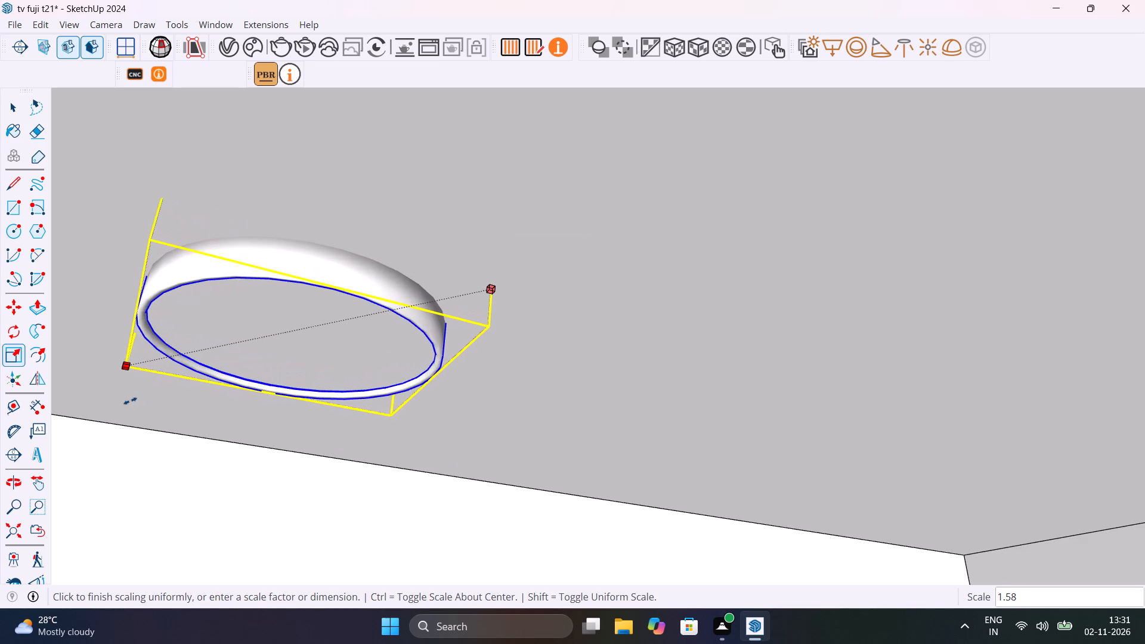
pyautogui.click(130, 401)
# Stretch the niche's round light slightly along the red axis.
pyautogui.moveTo(432, 382); pyautogui.dragTo(424, 380, button='middle')
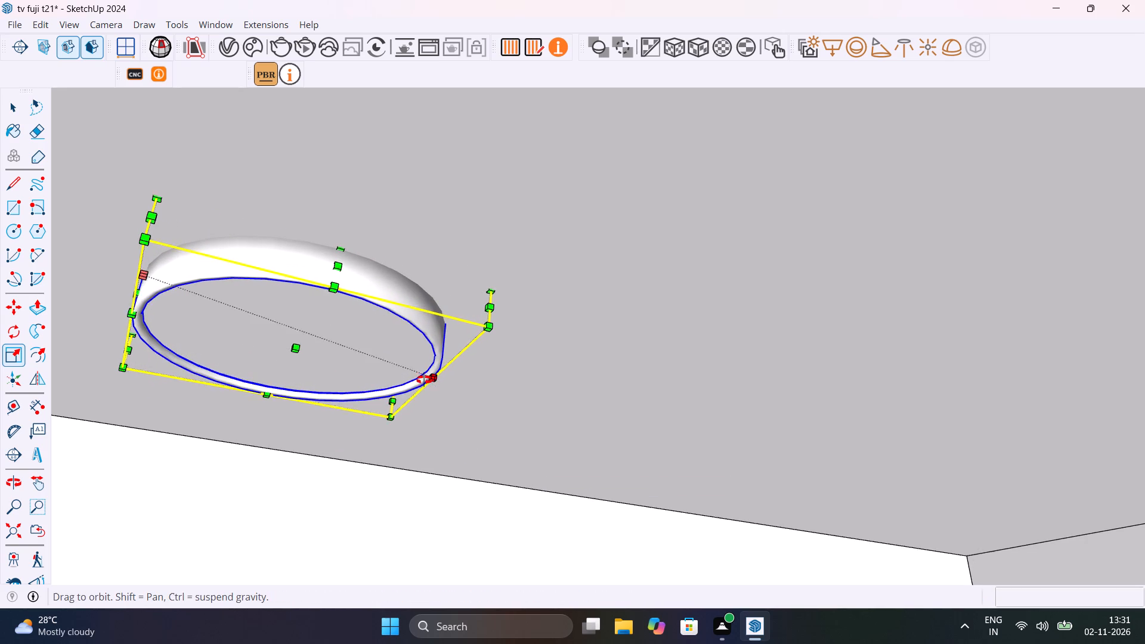
pyautogui.moveTo(424, 380); pyautogui.dragTo(187, 388, button='middle')
pyautogui.click(540, 395)
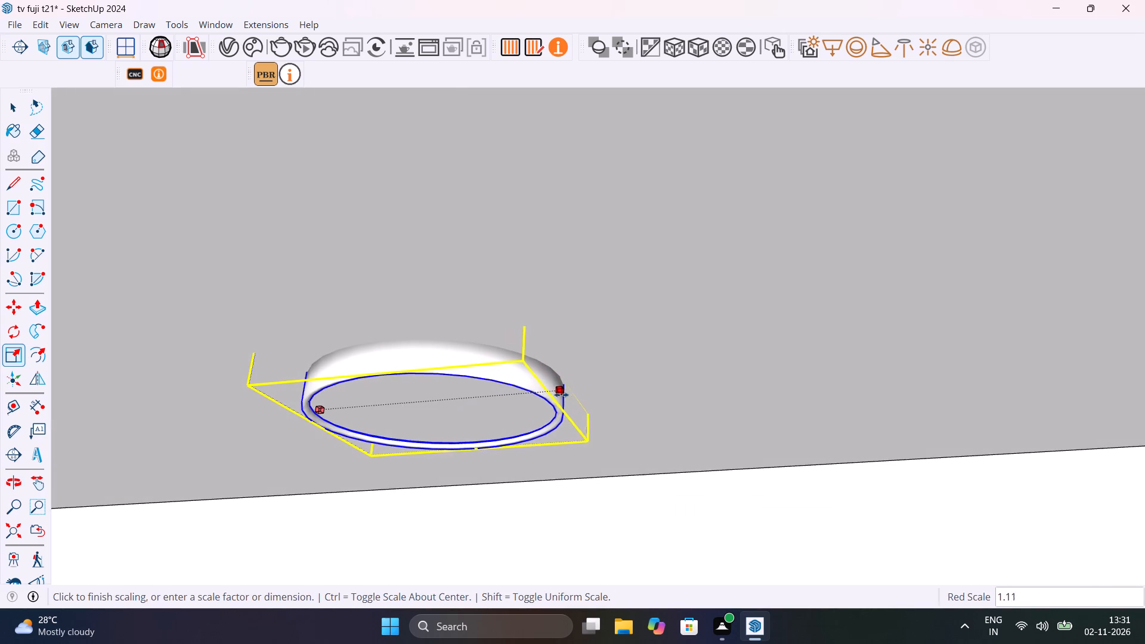
pyautogui.click(549, 392)
pyautogui.press('space')
pyautogui.scroll(-13, 500, 404)
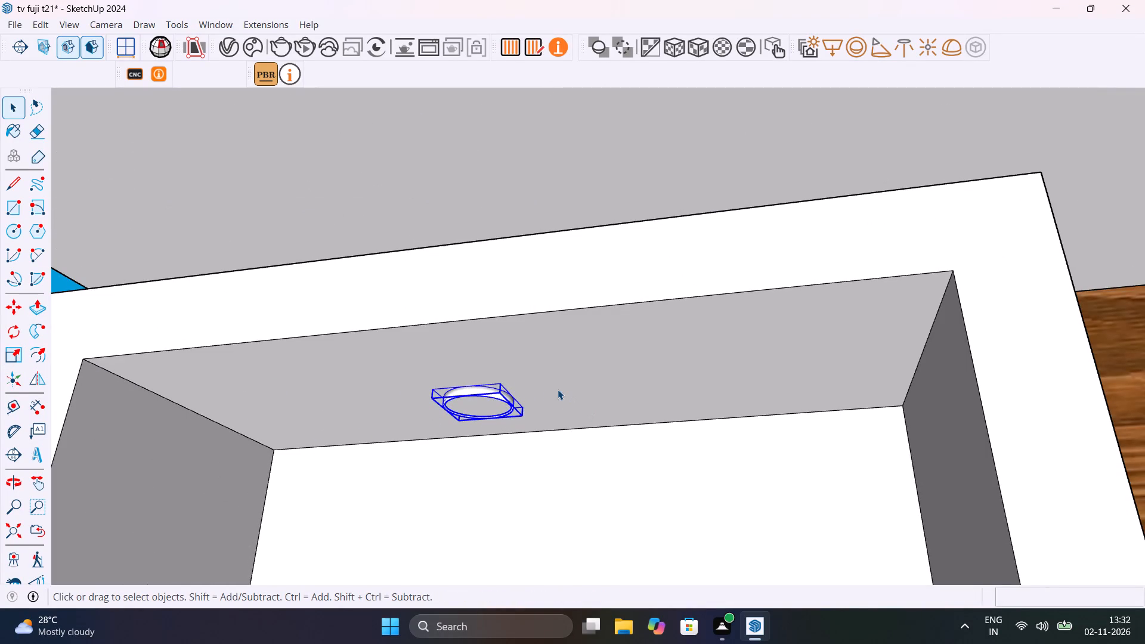
pyautogui.press('space')
pyautogui.scroll(-10, 525, 363)
pyautogui.click(168, 391)
# Save the model.
pyautogui.moveTo(266, 384); pyautogui.dragTo(403, 363, button='middle')
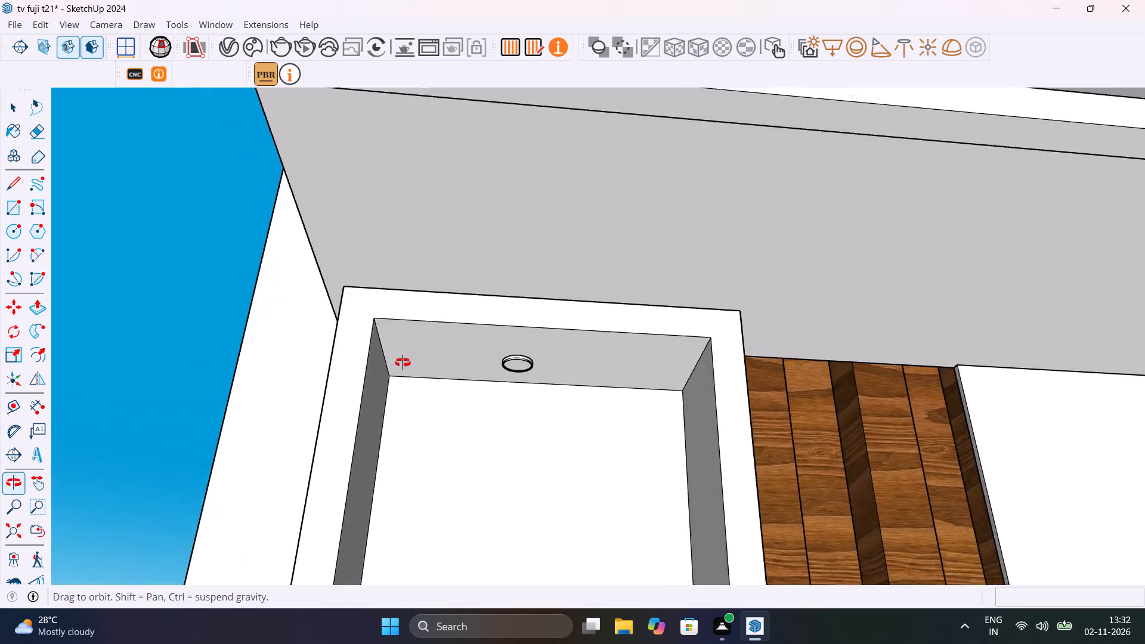
pyautogui.moveTo(403, 363); pyautogui.dragTo(508, 425, button='middle')
pyautogui.hotkey('ctrl', 's')
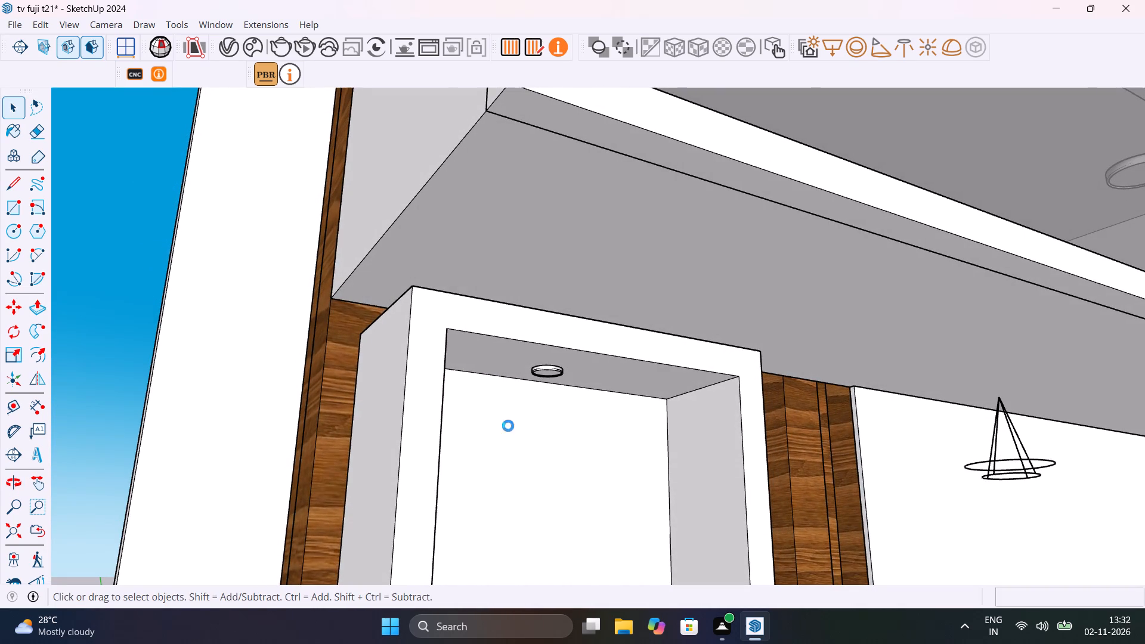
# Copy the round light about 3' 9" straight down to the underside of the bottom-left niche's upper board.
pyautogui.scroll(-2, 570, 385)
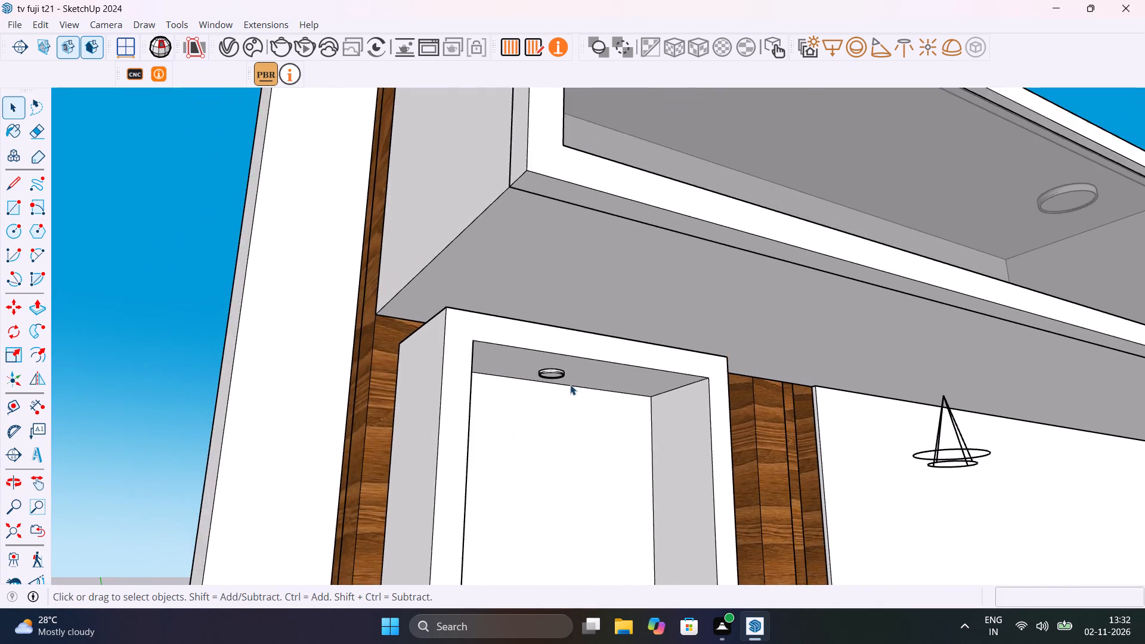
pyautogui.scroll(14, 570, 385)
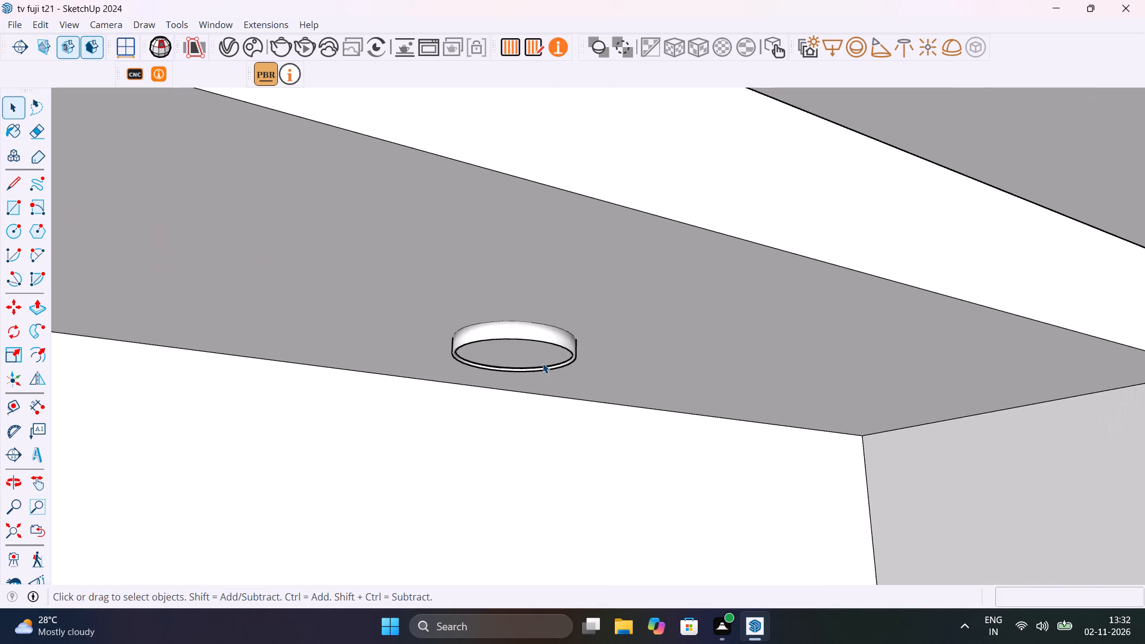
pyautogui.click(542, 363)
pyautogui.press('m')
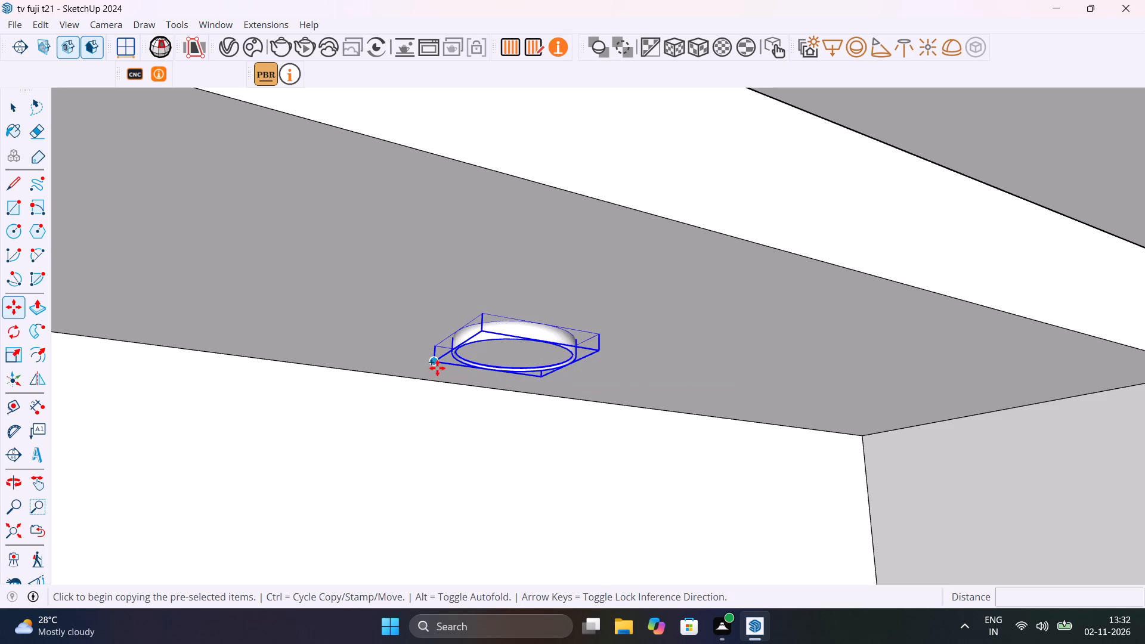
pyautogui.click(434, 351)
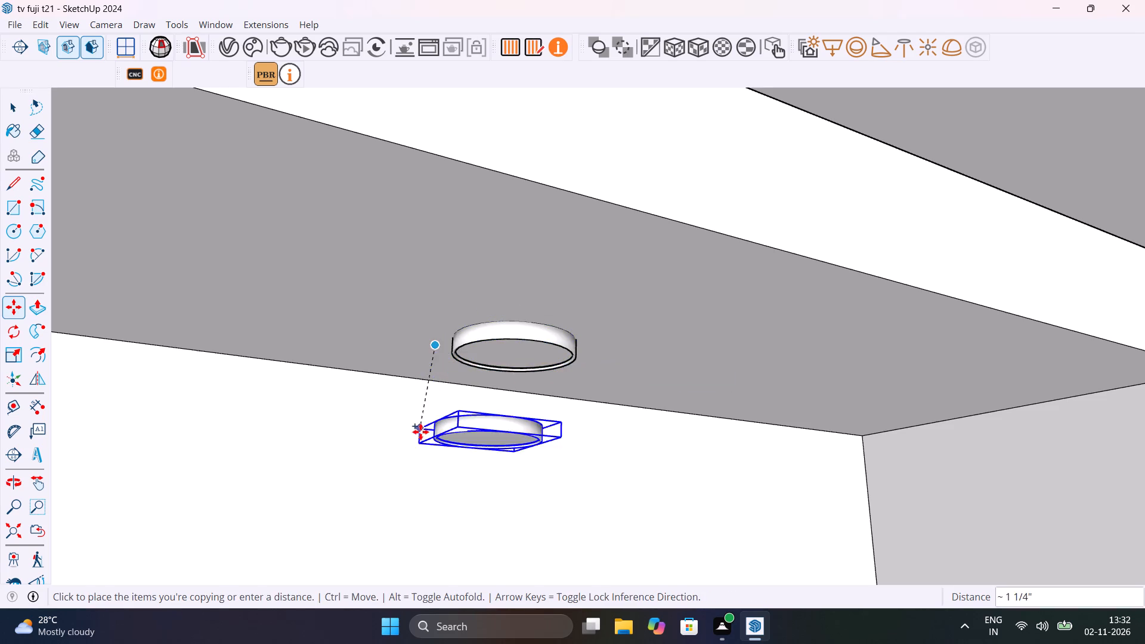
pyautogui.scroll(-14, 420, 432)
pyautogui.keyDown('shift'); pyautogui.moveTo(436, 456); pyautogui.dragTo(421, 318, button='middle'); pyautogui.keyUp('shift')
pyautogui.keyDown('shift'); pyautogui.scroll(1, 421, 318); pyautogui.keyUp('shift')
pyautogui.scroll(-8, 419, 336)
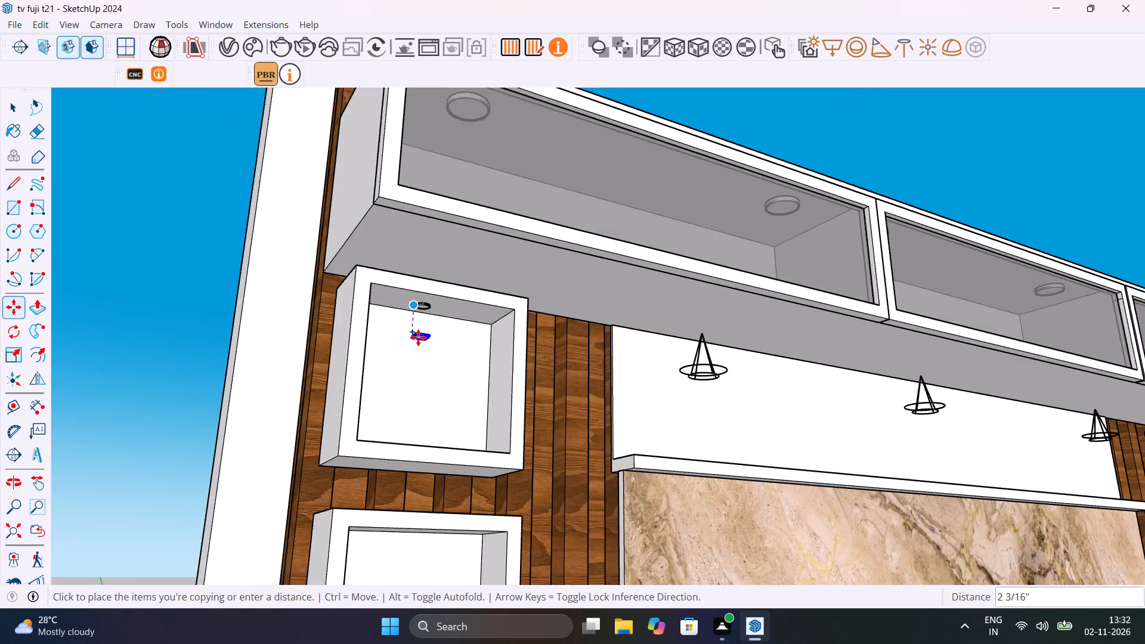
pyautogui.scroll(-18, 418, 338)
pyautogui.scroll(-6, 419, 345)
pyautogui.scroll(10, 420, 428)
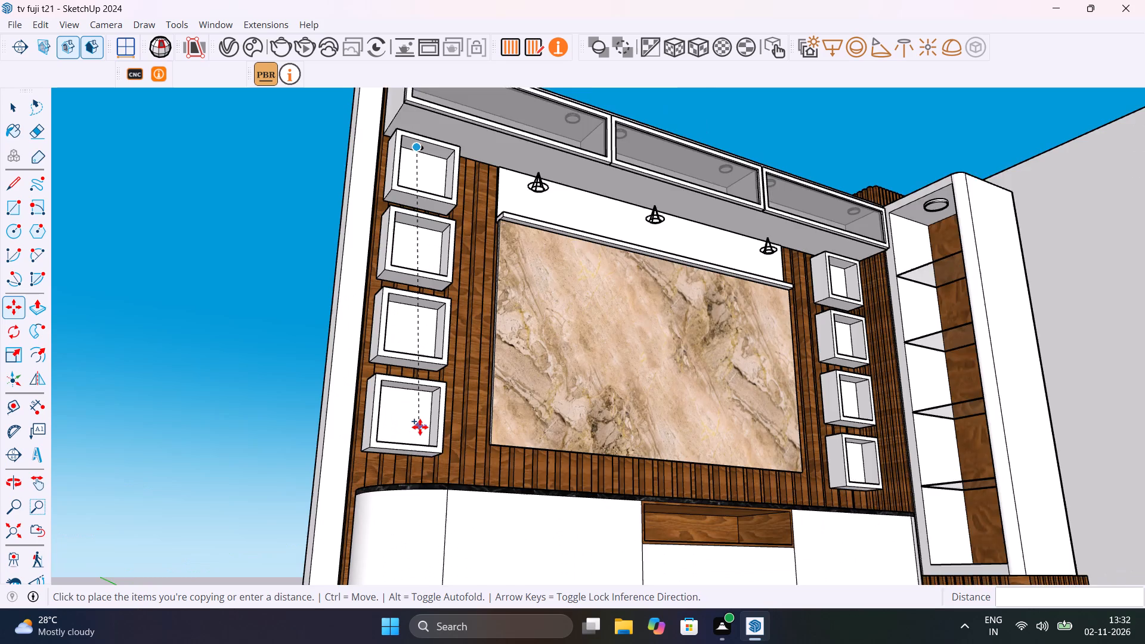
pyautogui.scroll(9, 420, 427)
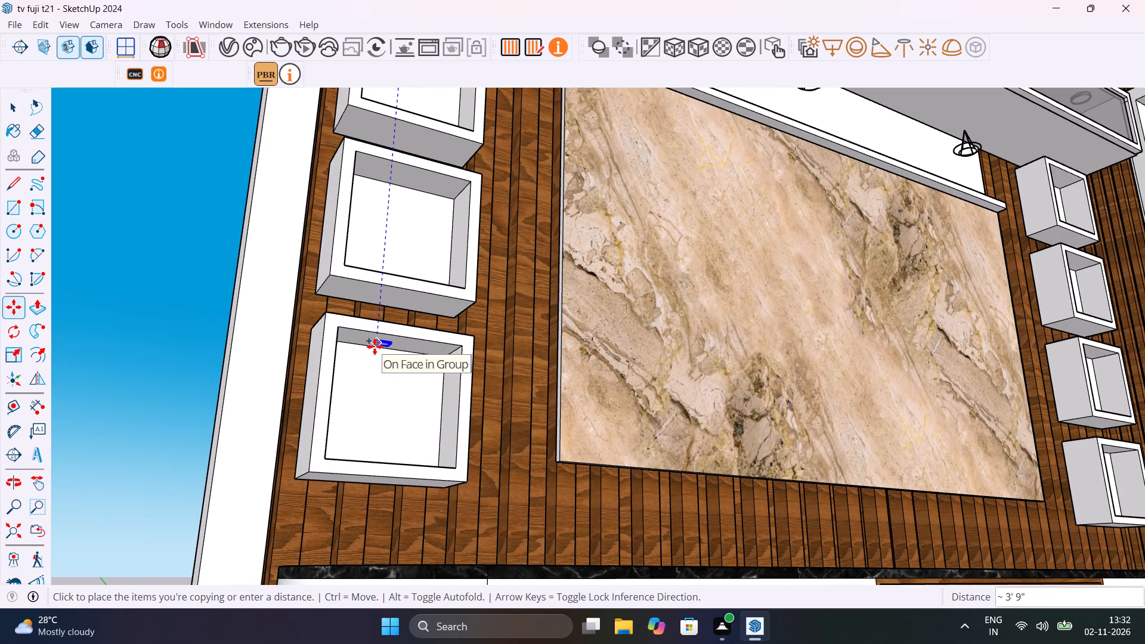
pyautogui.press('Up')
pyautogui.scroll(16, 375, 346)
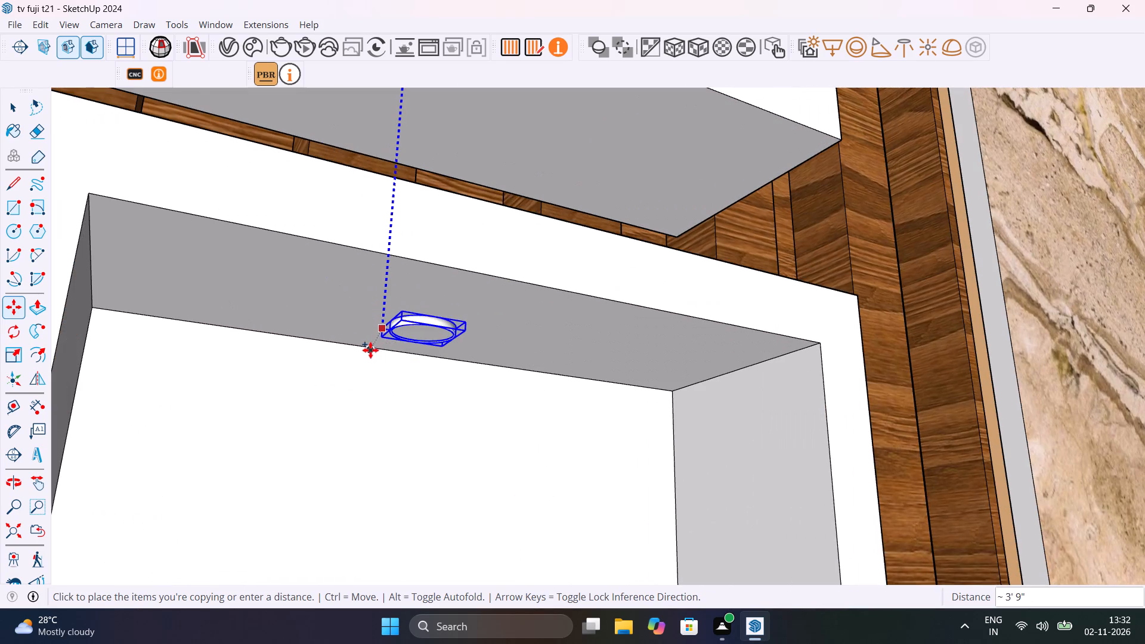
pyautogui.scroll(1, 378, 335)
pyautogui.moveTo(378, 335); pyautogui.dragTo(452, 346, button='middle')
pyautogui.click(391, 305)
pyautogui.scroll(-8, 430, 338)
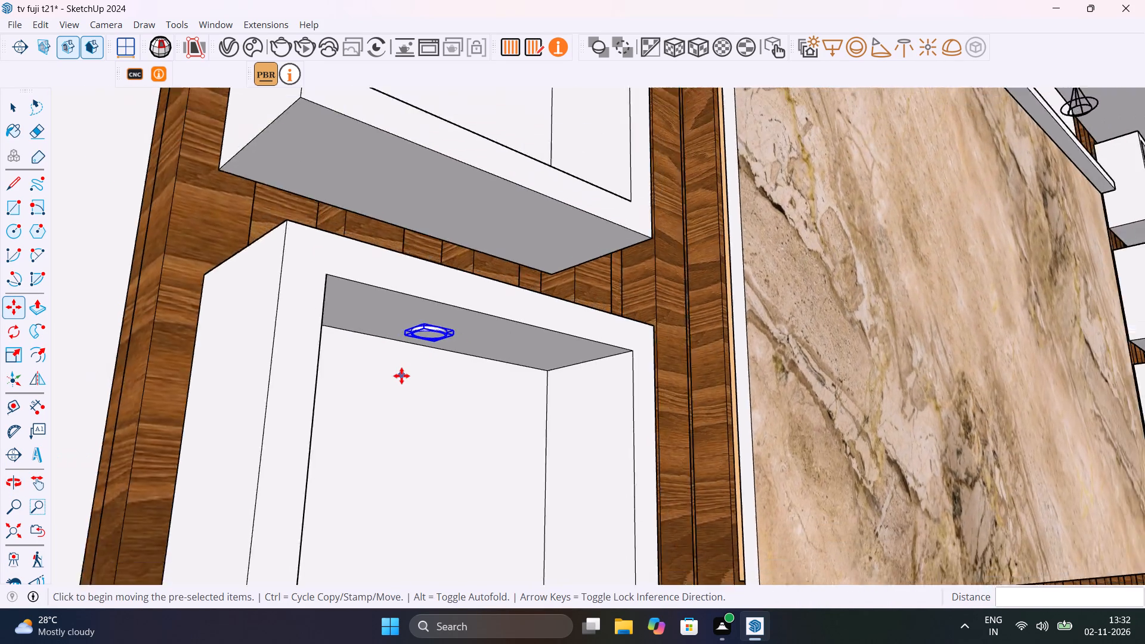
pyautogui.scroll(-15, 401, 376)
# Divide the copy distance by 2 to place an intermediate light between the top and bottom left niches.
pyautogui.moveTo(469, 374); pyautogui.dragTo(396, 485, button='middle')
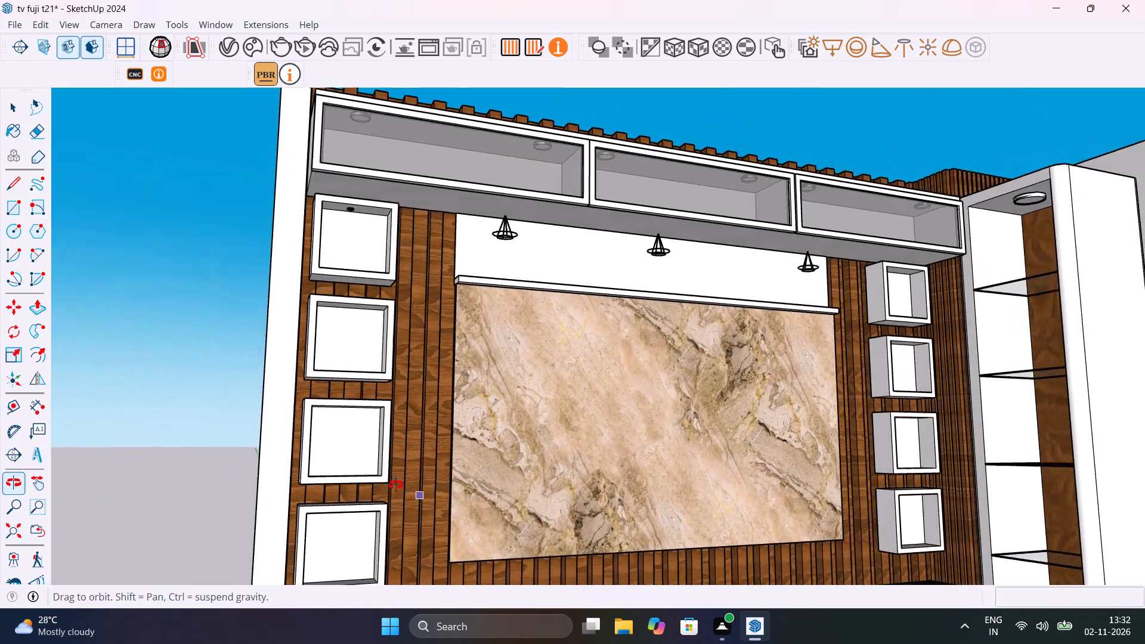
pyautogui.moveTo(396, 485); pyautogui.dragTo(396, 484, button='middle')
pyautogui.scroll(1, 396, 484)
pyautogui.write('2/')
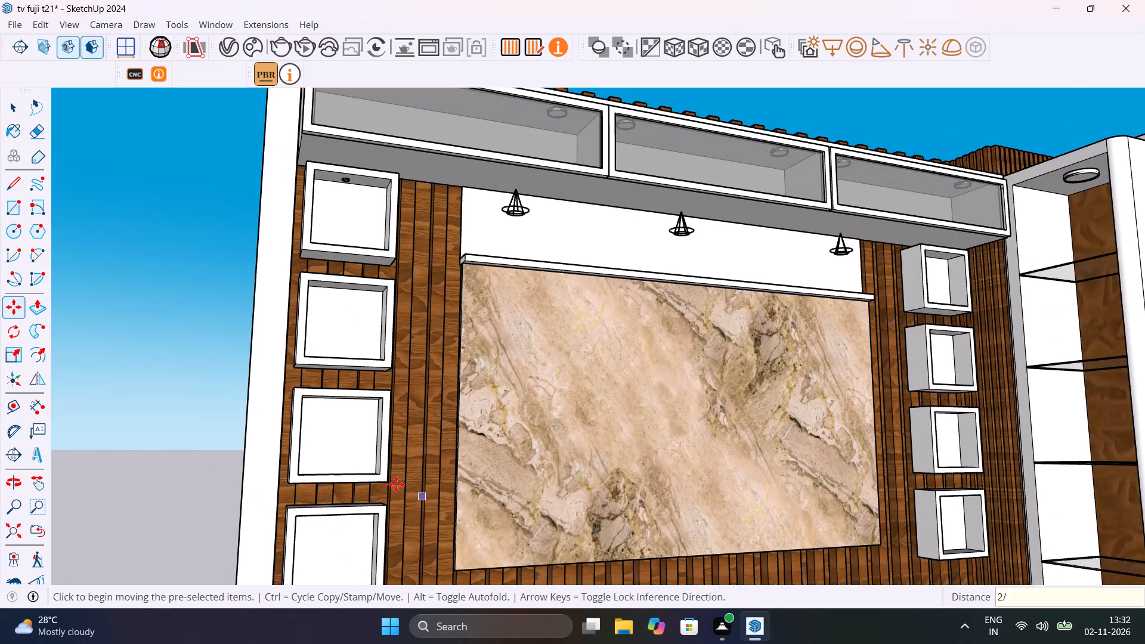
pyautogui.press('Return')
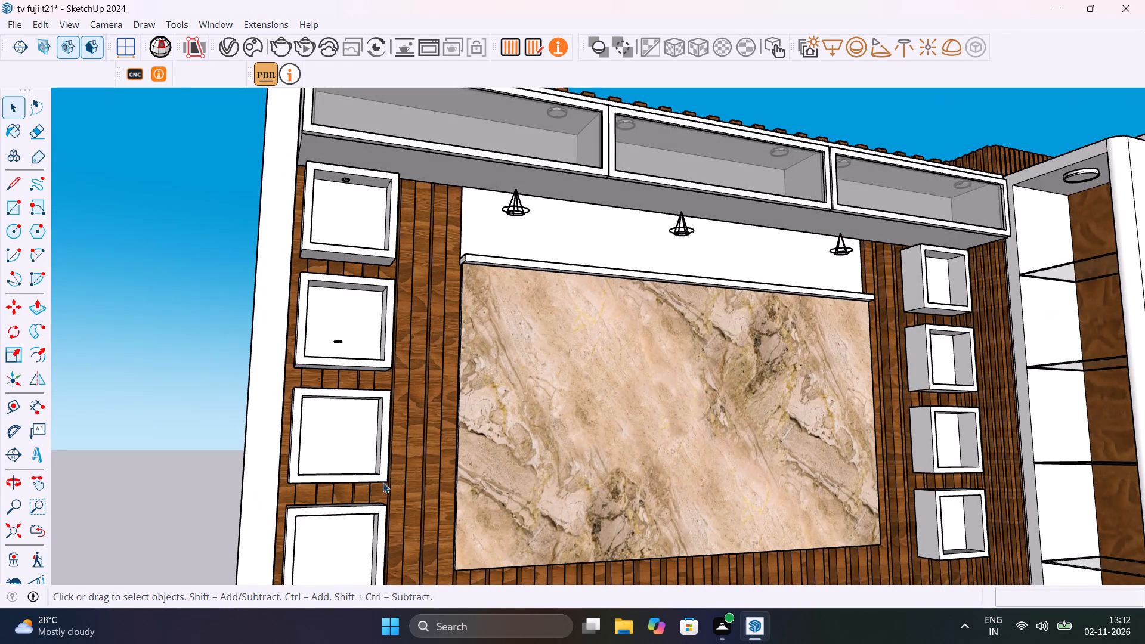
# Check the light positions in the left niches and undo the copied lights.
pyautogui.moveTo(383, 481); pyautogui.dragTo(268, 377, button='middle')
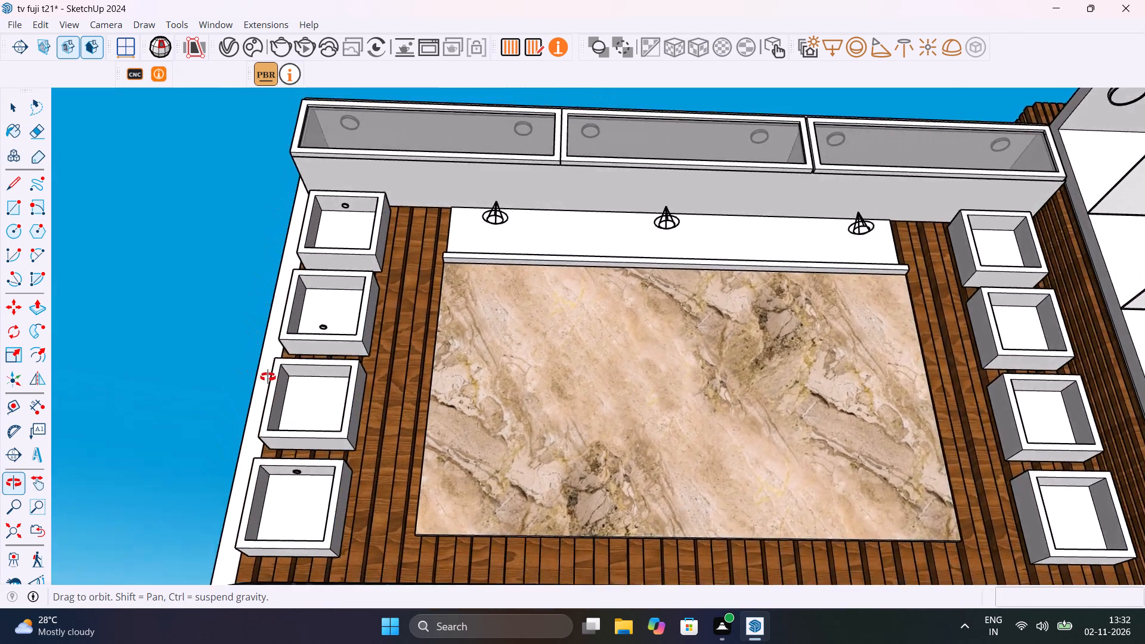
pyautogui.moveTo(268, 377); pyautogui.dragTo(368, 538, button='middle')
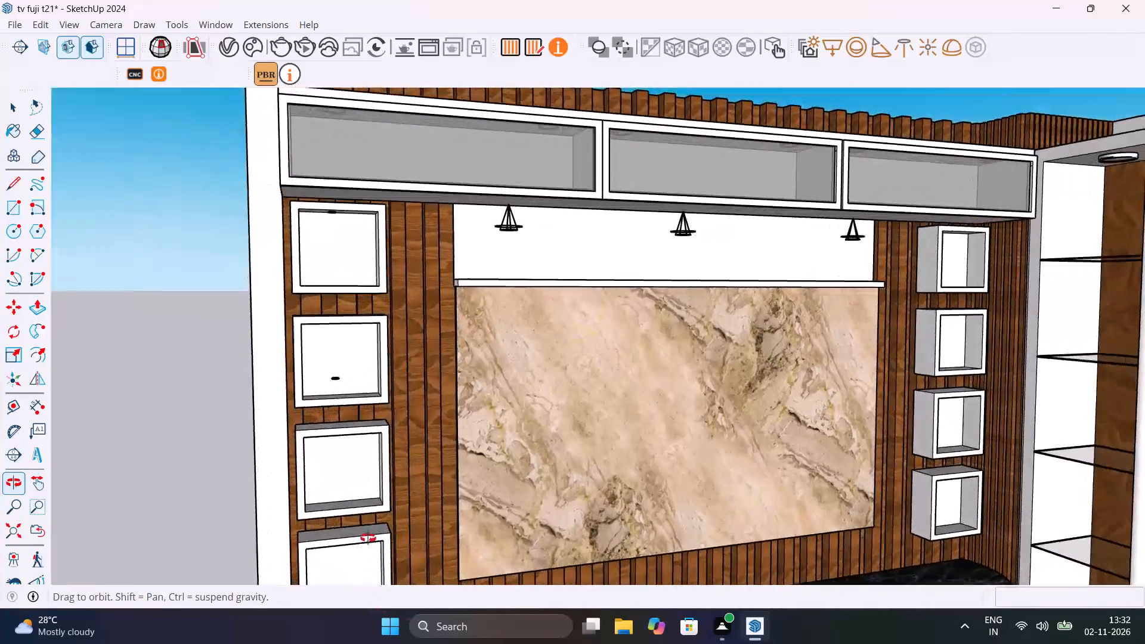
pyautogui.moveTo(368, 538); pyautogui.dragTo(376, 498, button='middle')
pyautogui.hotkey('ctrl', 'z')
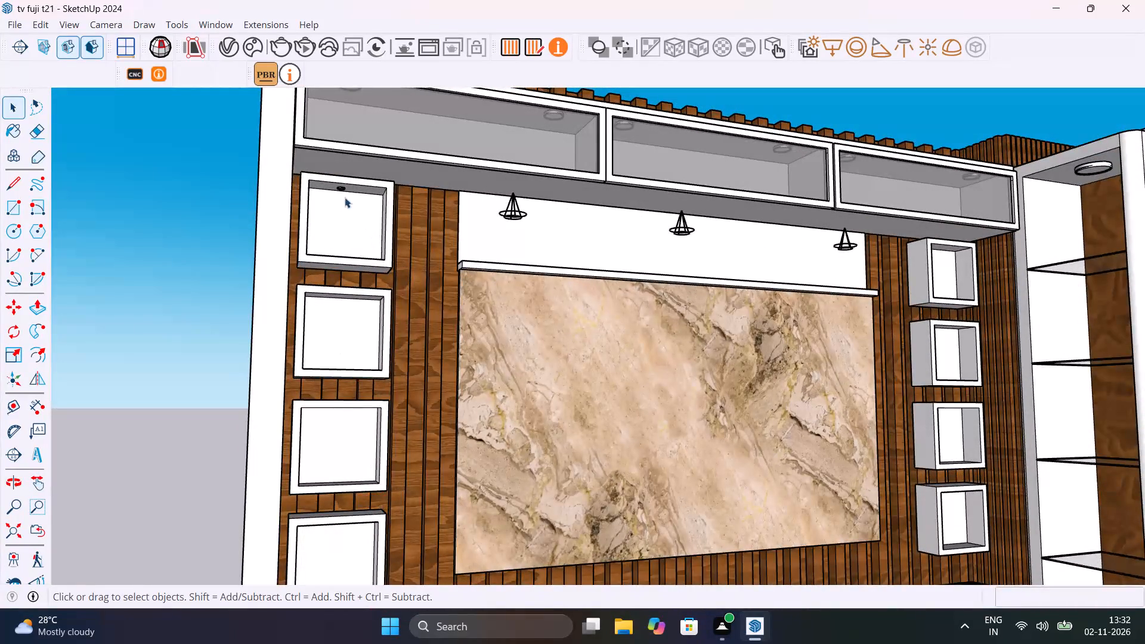
# Copy the top-left niche's round light about 1' 3" straight down to the underside of the second left niche's upper board.
pyautogui.scroll(17, 349, 182)
pyautogui.press('space')
pyautogui.click(318, 217)
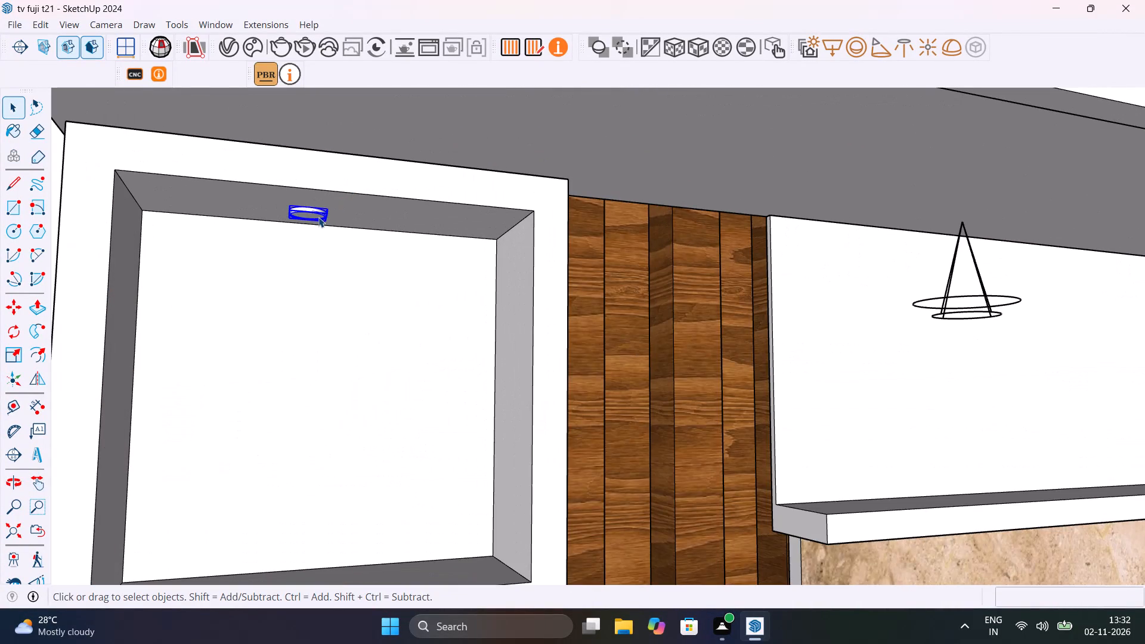
pyautogui.press('m')
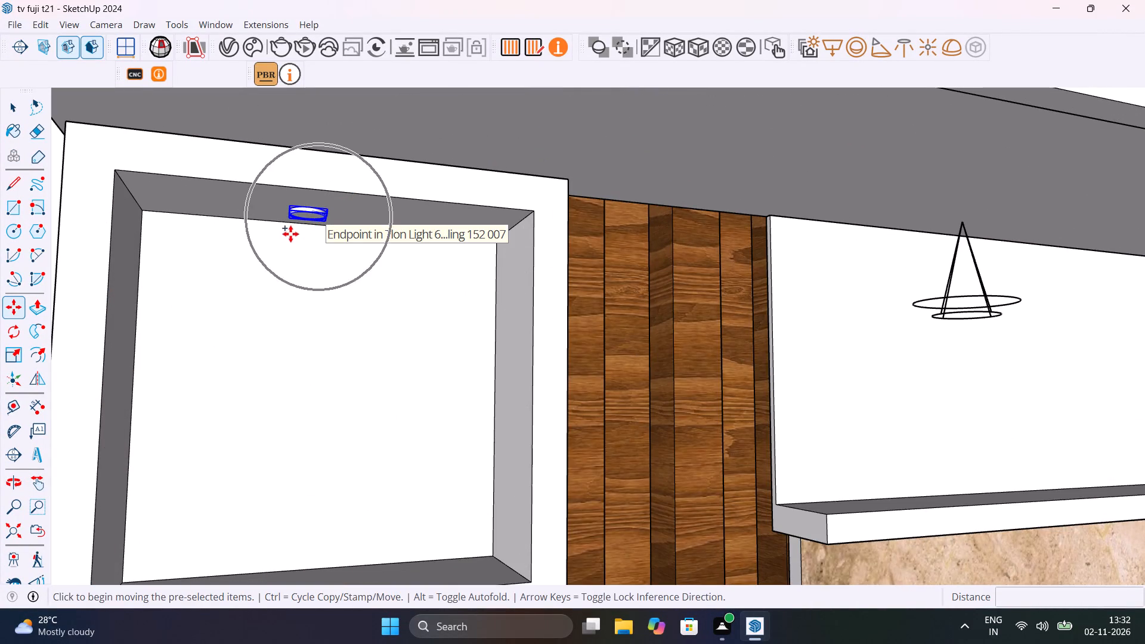
pyautogui.scroll(20, 286, 221)
pyautogui.scroll(1, 286, 221)
pyautogui.moveTo(314, 217); pyautogui.dragTo(412, 253, button='middle')
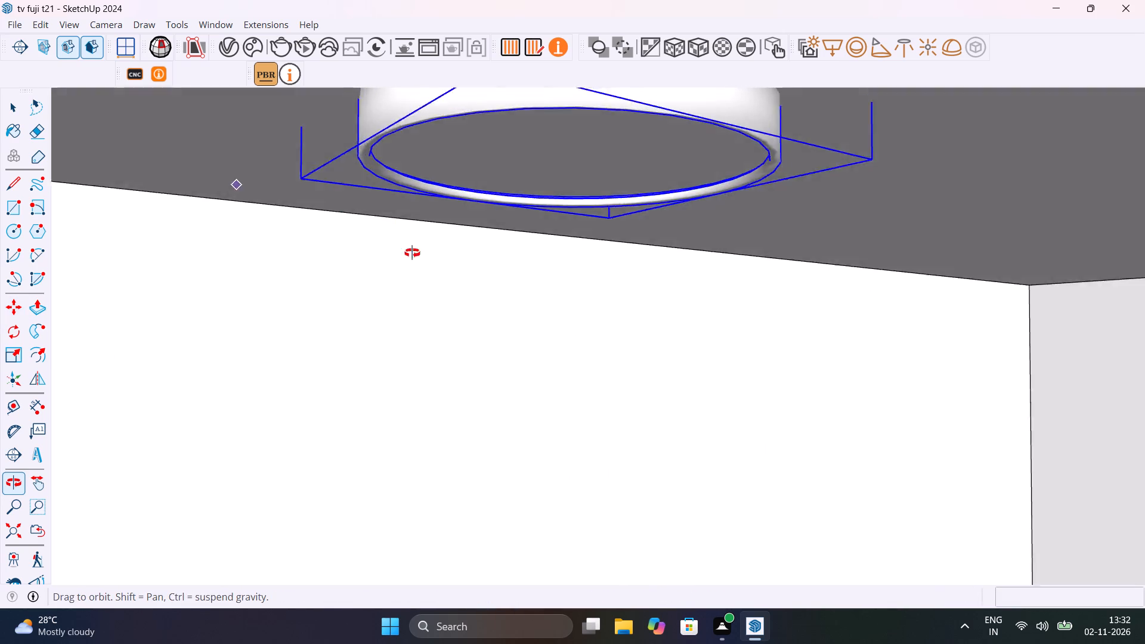
pyautogui.moveTo(412, 253); pyautogui.dragTo(429, 275, button='middle')
pyautogui.click(297, 120)
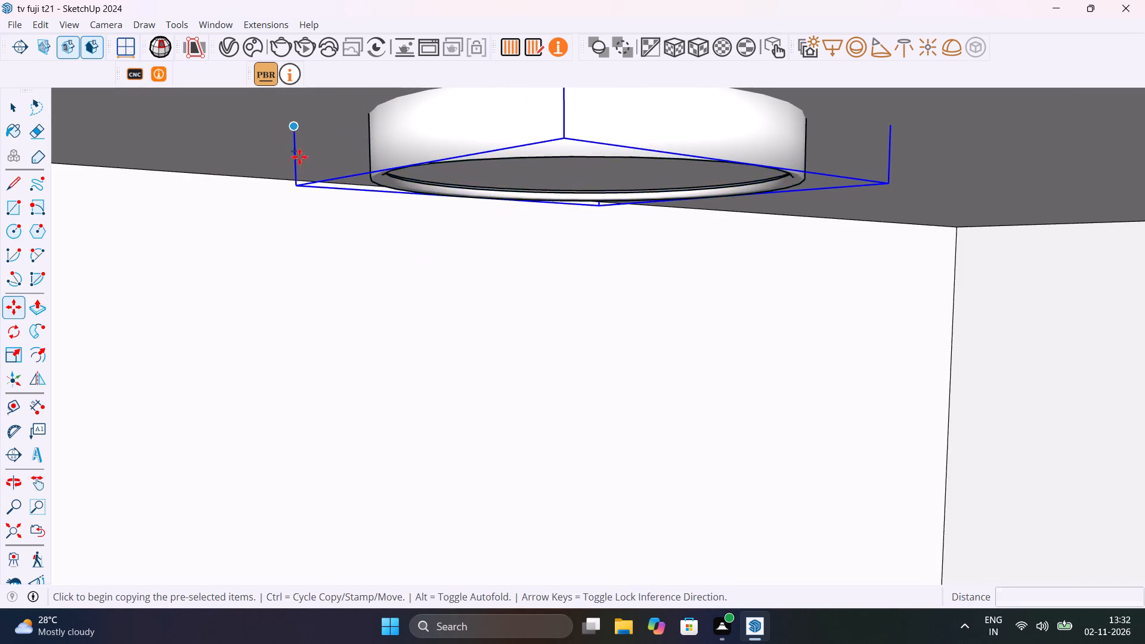
pyautogui.scroll(-14, 312, 228)
pyautogui.scroll(-7, 314, 250)
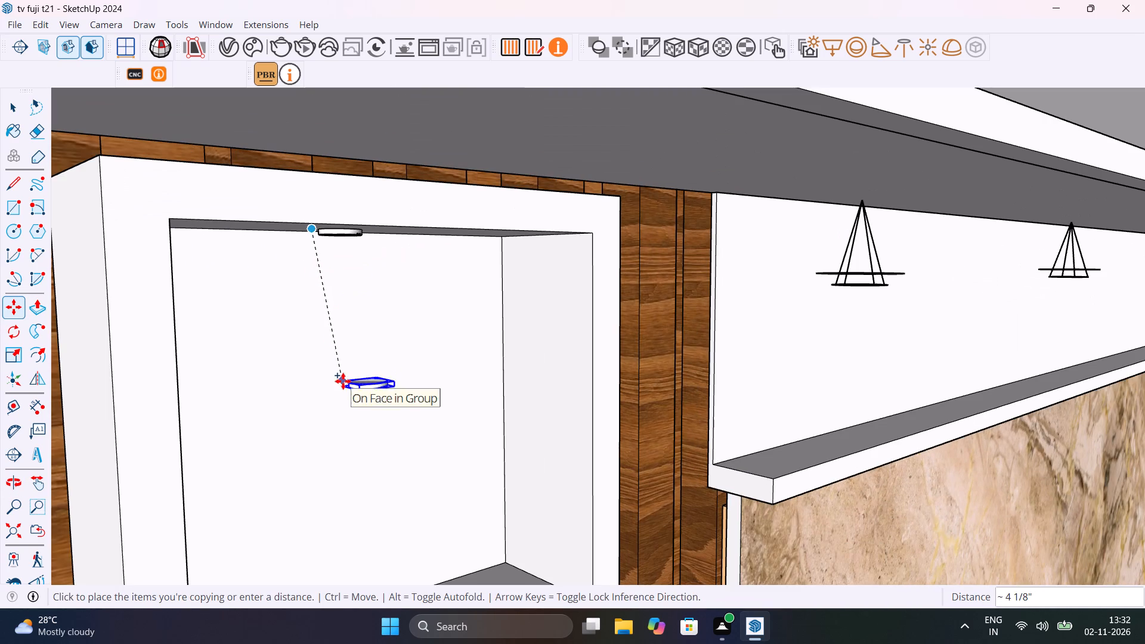
pyautogui.moveTo(343, 381); pyautogui.dragTo(281, 106, button='middle')
pyautogui.scroll(-13, 264, 248)
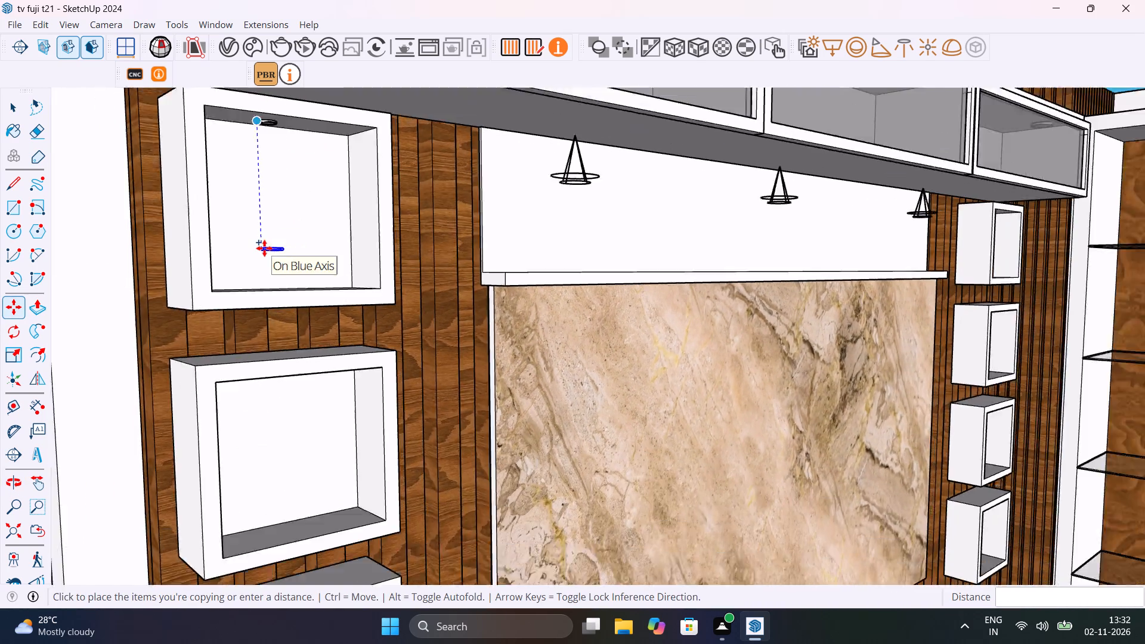
pyautogui.scroll(-1, 264, 248)
pyautogui.press('Up')
pyautogui.scroll(4, 280, 332)
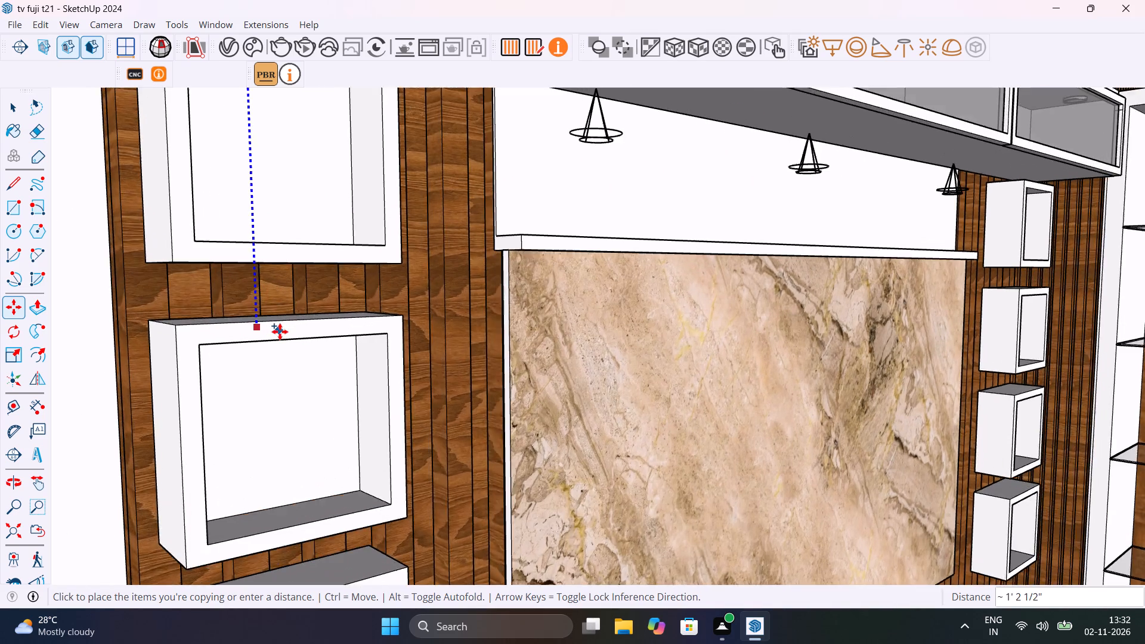
pyautogui.scroll(5, 280, 332)
pyautogui.moveTo(283, 345); pyautogui.dragTo(266, 230, button='middle')
pyautogui.scroll(1, 266, 230)
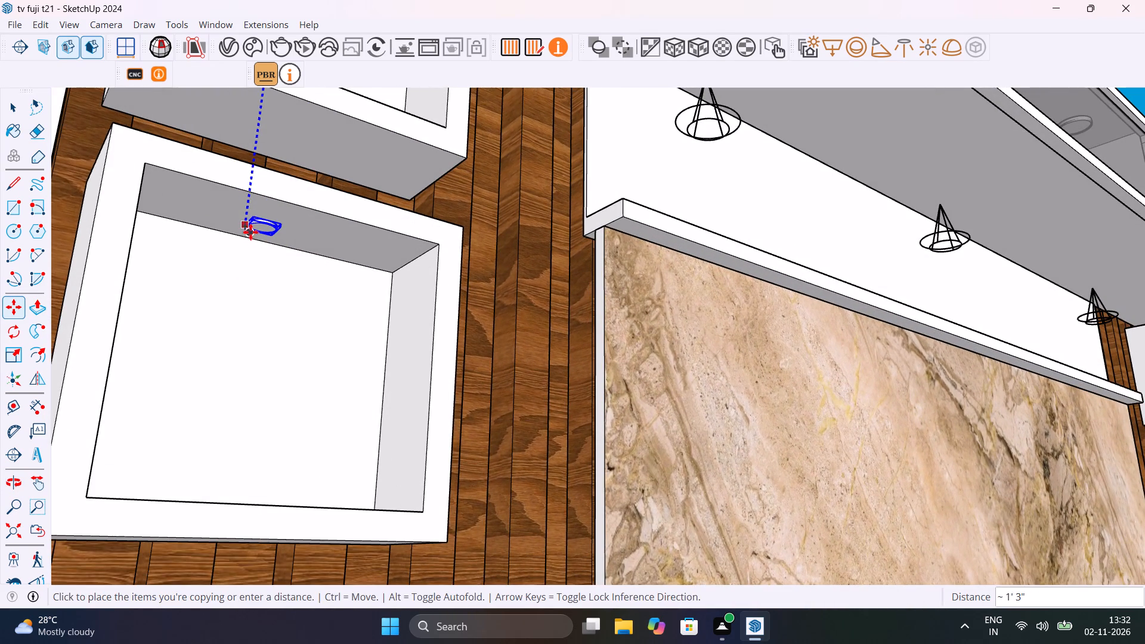
pyautogui.click(250, 229)
# Copy the second left niche's round light about 1' 3" straight down to the underside of the third left niche's upper board.
pyautogui.click(250, 229)
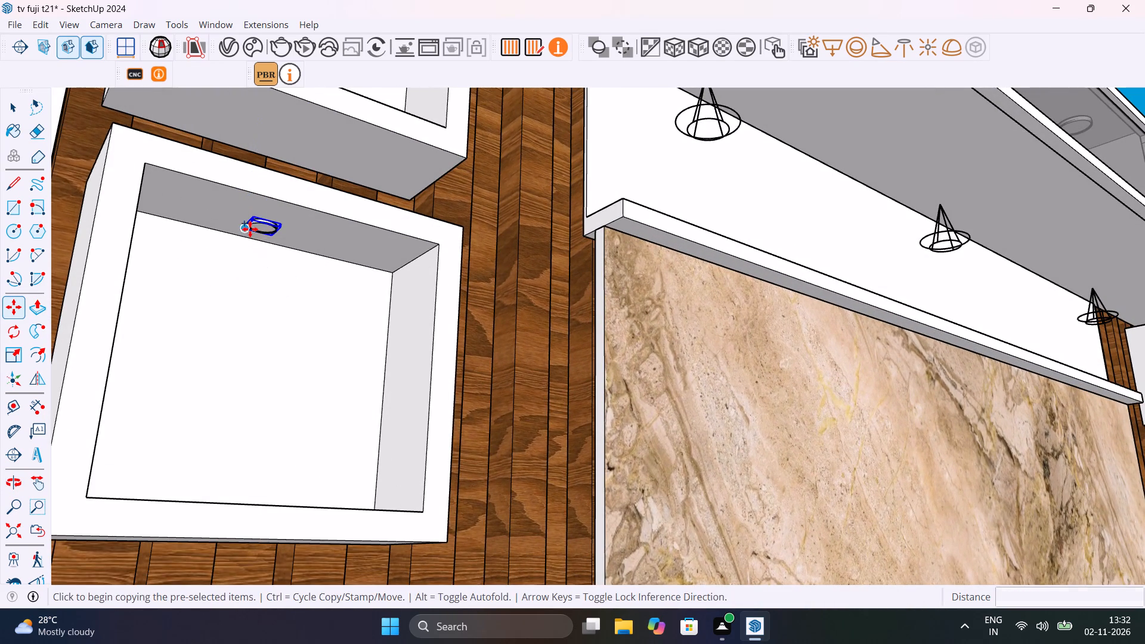
pyautogui.scroll(-16, 243, 286)
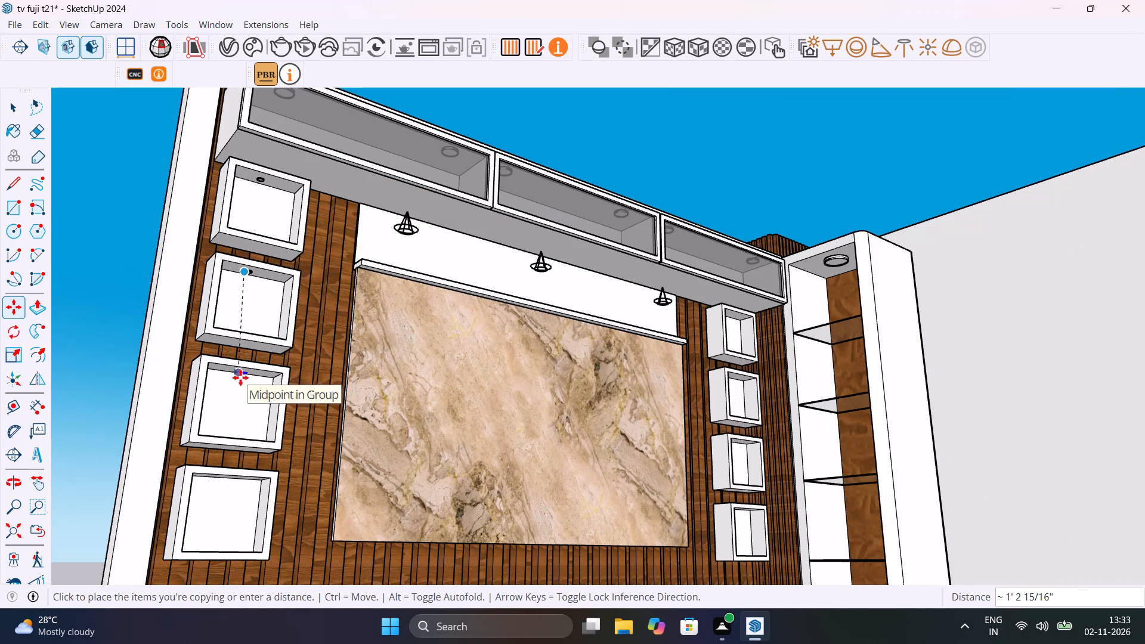
pyautogui.moveTo(240, 377); pyautogui.dragTo(231, 336, button='middle')
pyautogui.scroll(11, 231, 336)
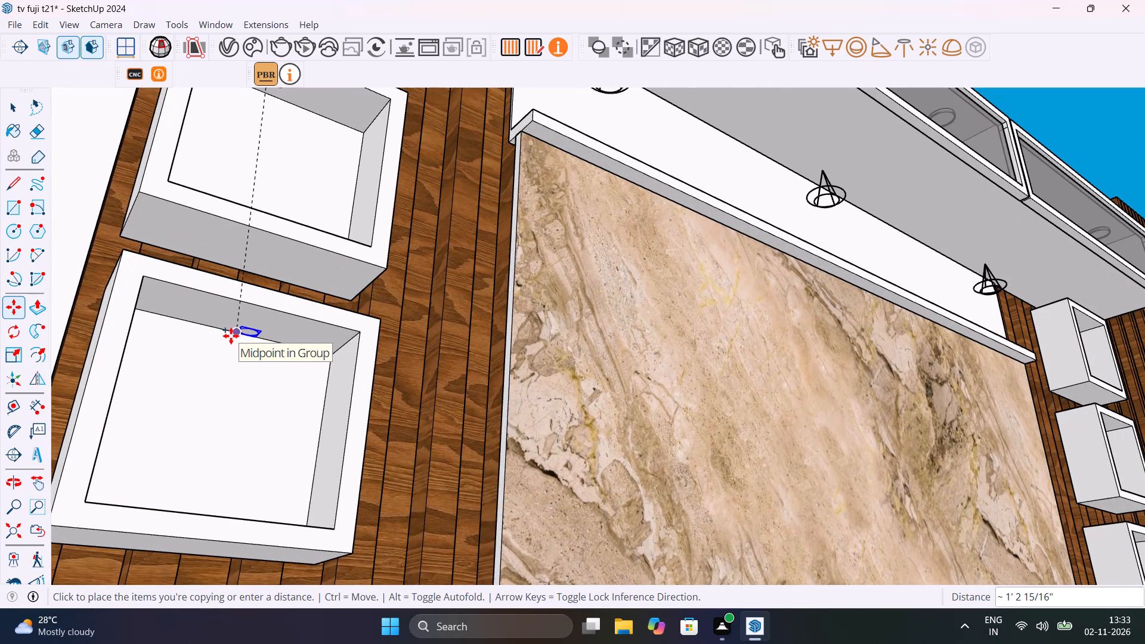
pyautogui.press('Up')
pyautogui.scroll(10, 222, 311)
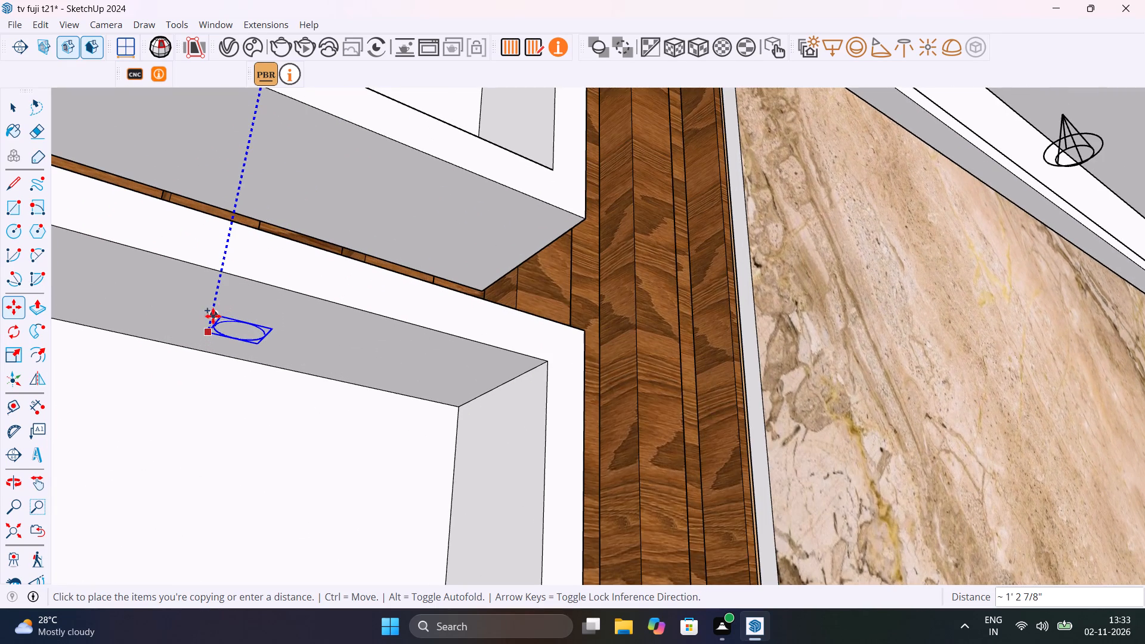
pyautogui.click(208, 333)
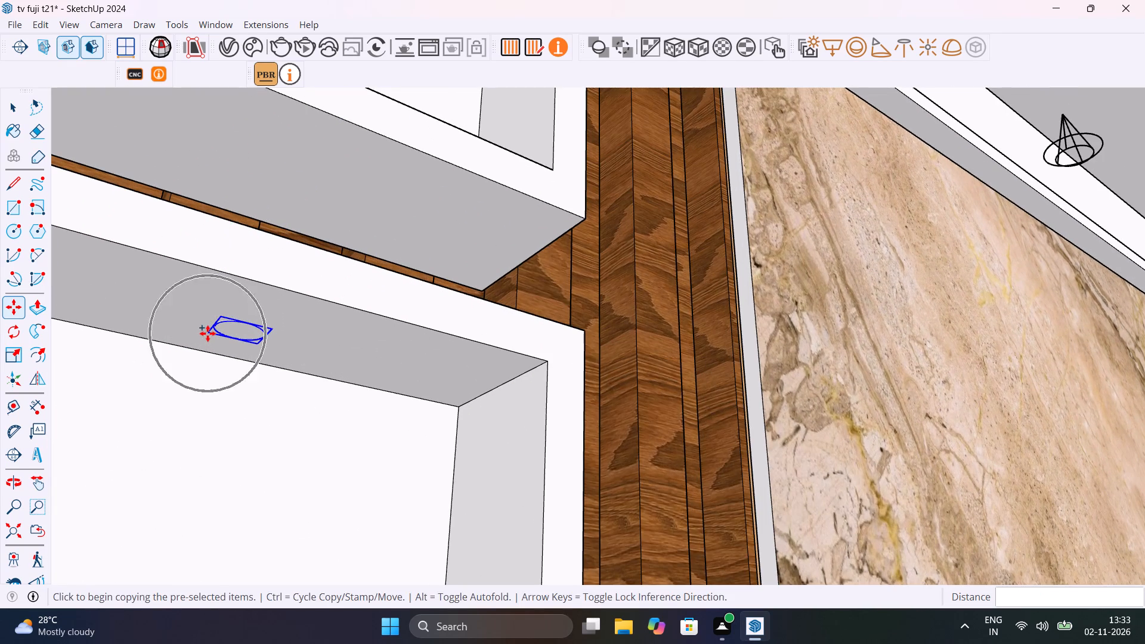
# Copy the third left niche's round light 1' 3" straight down to the underside of the bottom-left niche's upper board.
pyautogui.click(208, 333)
pyautogui.scroll(-7, 193, 405)
pyautogui.press('Up')
pyautogui.scroll(-7, 193, 404)
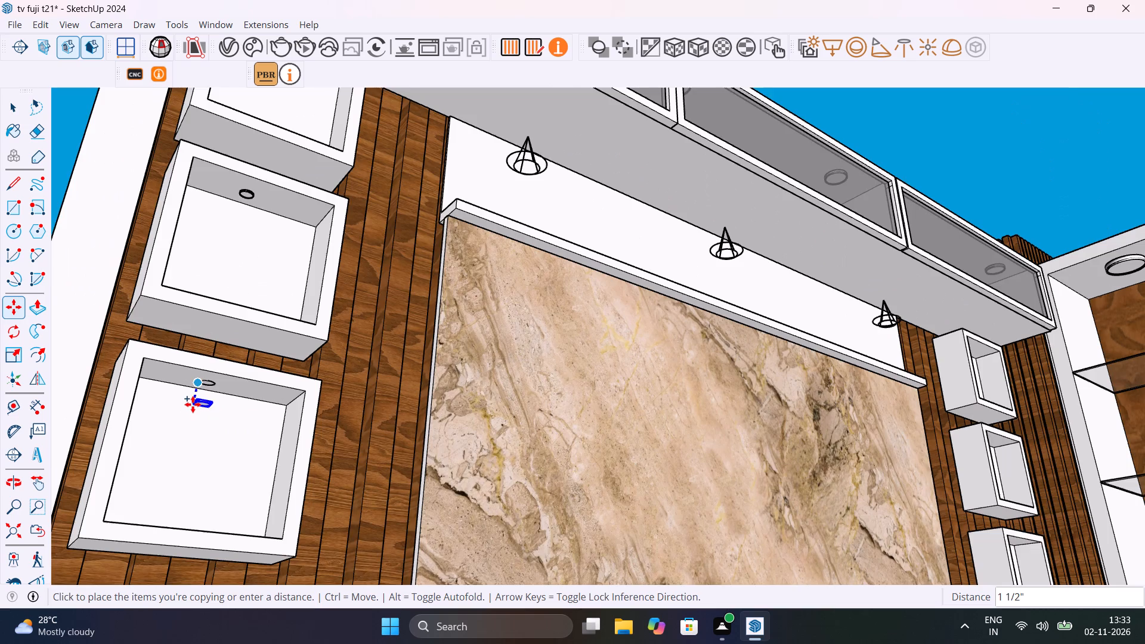
pyautogui.scroll(-6, 193, 404)
pyautogui.keyDown('shift'); pyautogui.moveTo(187, 505); pyautogui.dragTo(230, 345, button='middle'); pyautogui.keyUp('shift')
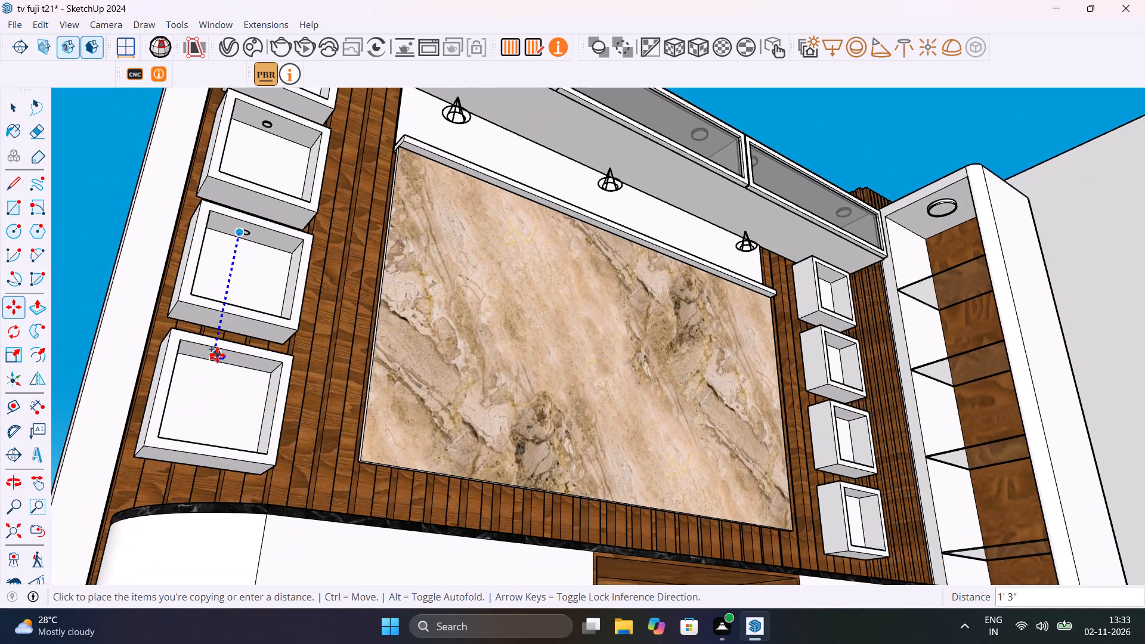
pyautogui.scroll(16, 217, 354)
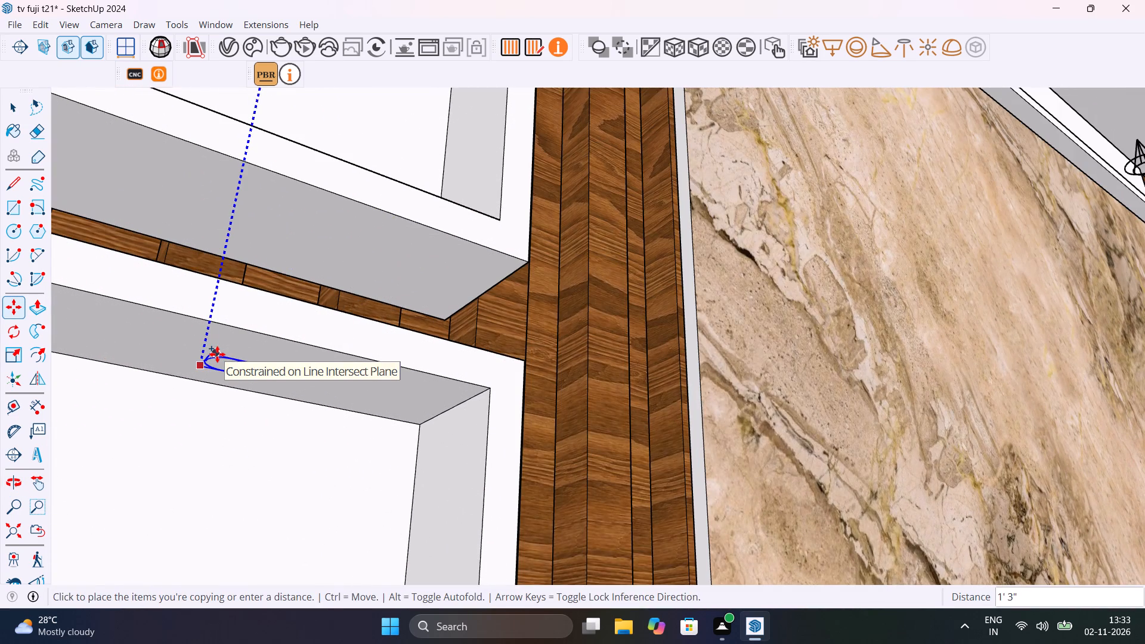
pyautogui.scroll(5, 217, 354)
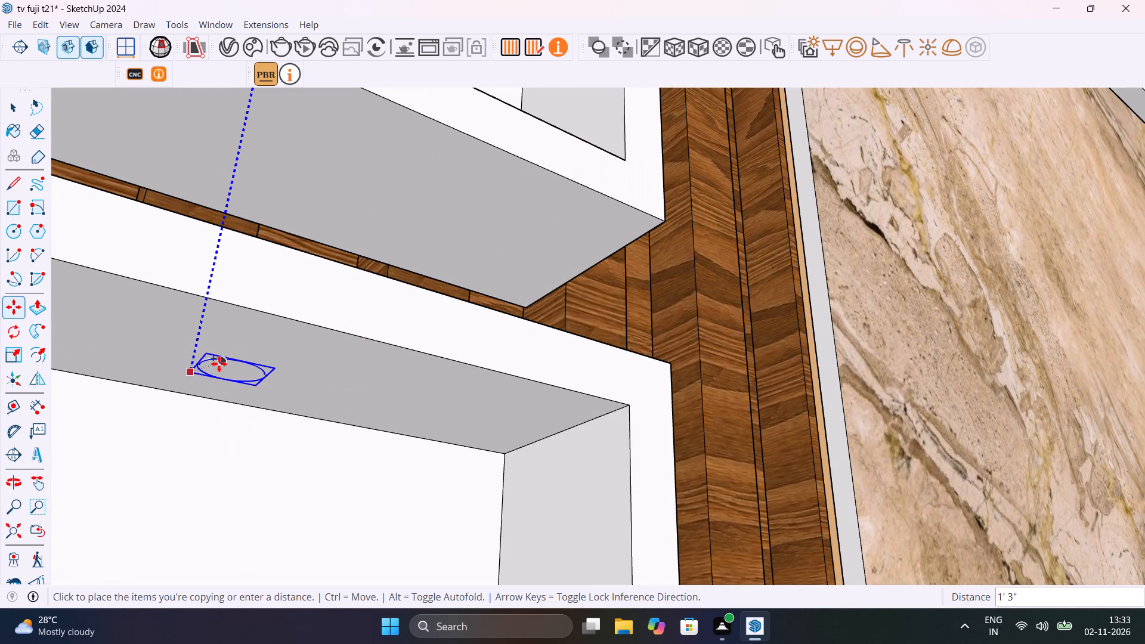
pyautogui.click(191, 371)
# Move the bottom-left niche's round light 3/16" straight down so it projects below the niche's upper board.
pyautogui.press('space')
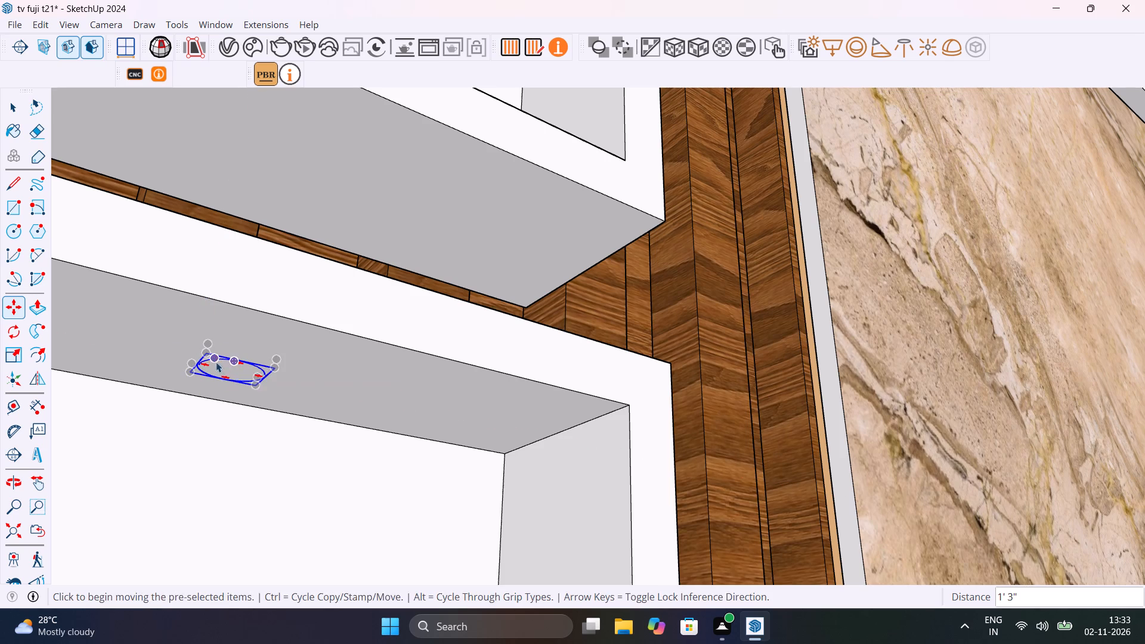
pyautogui.scroll(4, 234, 373)
pyautogui.click(234, 373)
pyautogui.press('m')
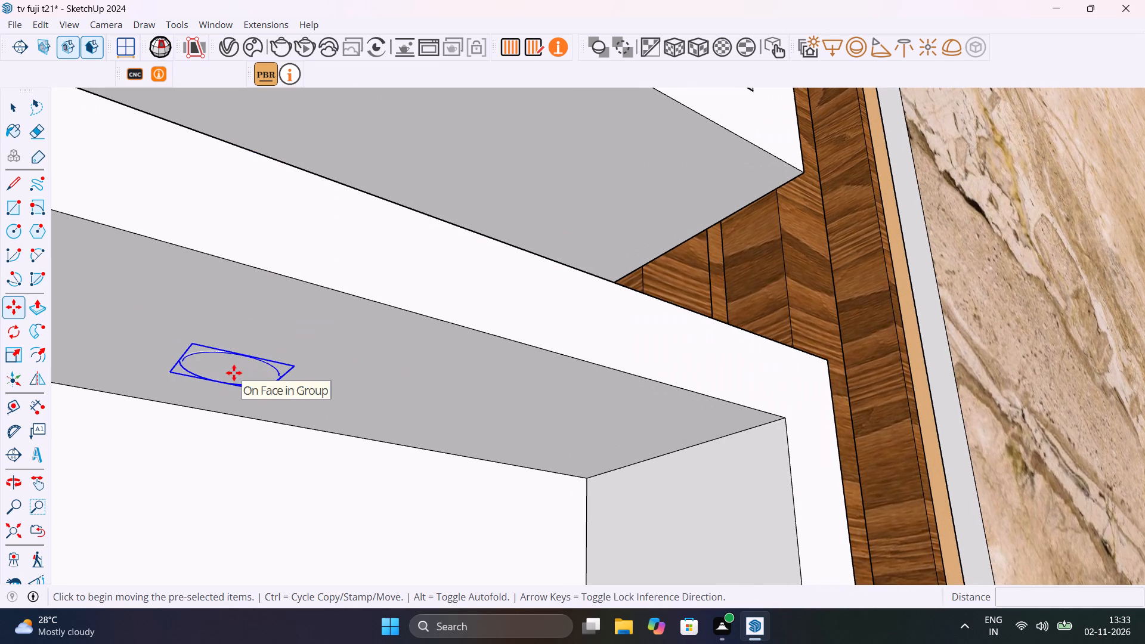
pyautogui.click(234, 373)
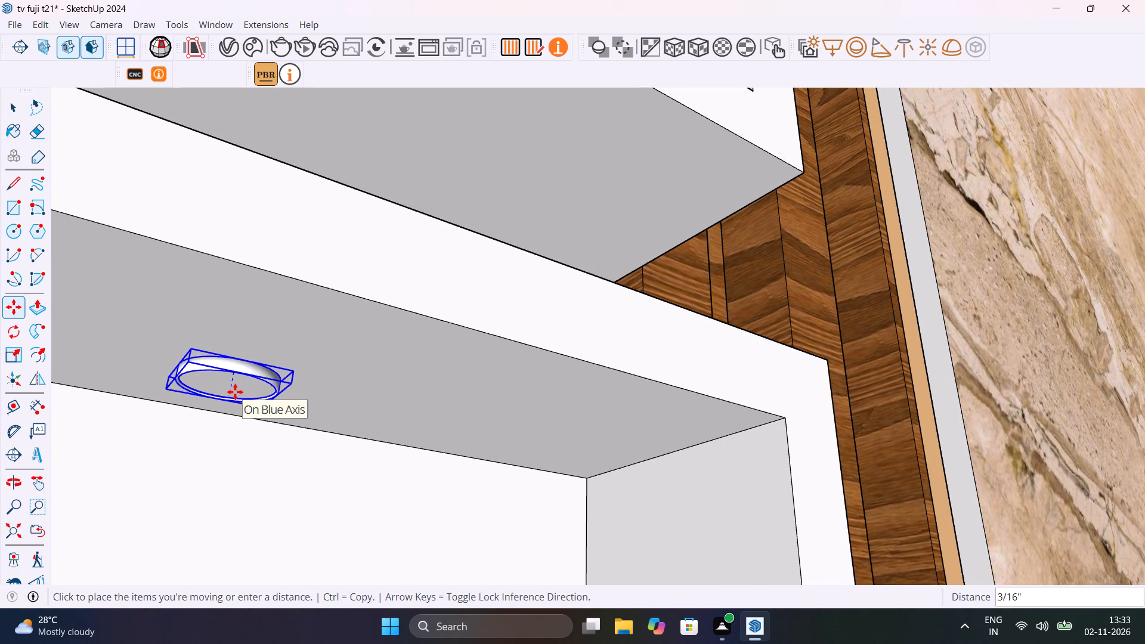
pyautogui.press('Up')
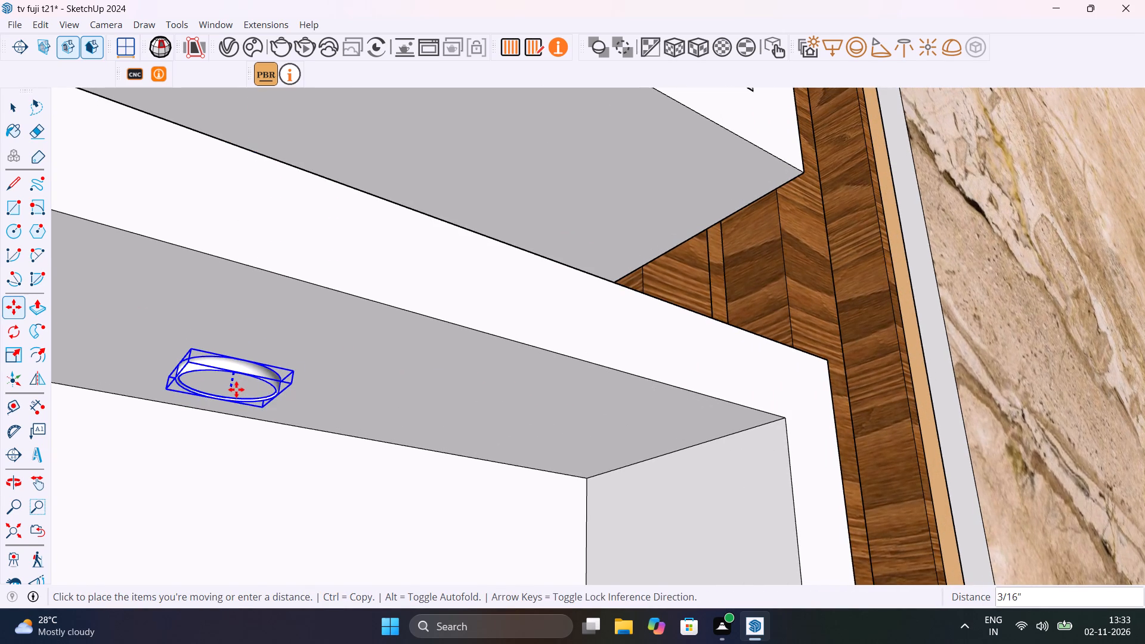
pyautogui.click(236, 389)
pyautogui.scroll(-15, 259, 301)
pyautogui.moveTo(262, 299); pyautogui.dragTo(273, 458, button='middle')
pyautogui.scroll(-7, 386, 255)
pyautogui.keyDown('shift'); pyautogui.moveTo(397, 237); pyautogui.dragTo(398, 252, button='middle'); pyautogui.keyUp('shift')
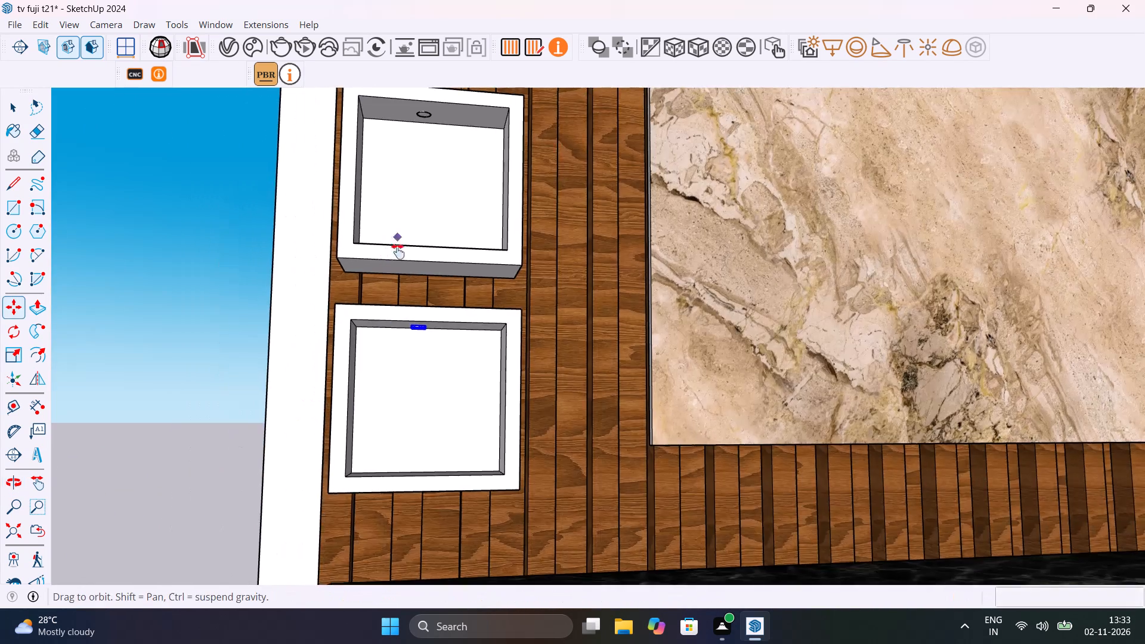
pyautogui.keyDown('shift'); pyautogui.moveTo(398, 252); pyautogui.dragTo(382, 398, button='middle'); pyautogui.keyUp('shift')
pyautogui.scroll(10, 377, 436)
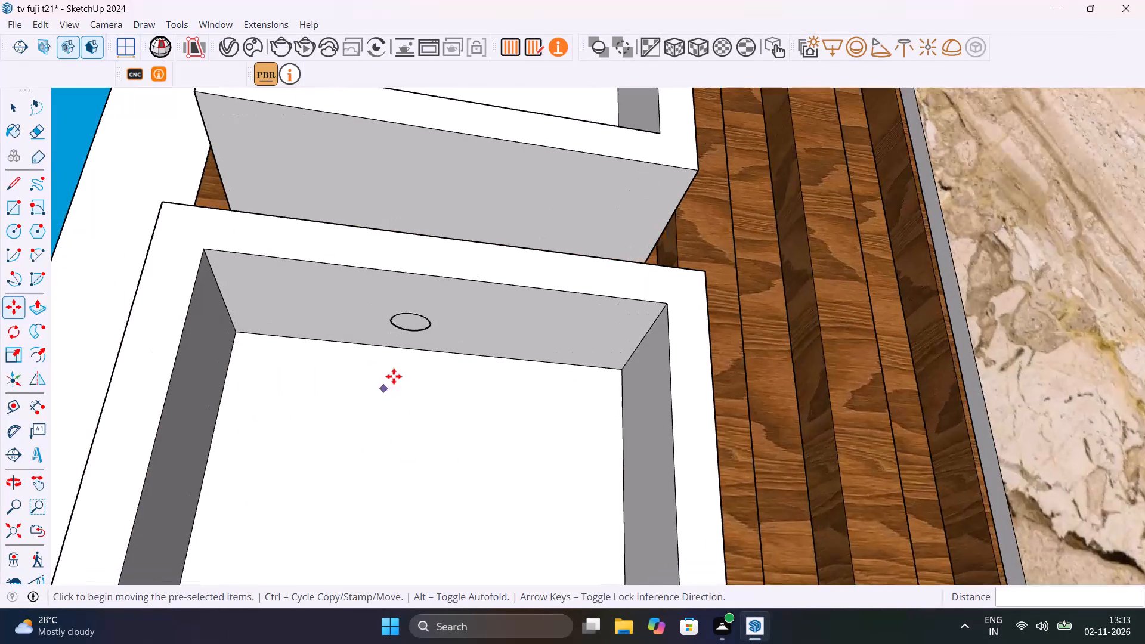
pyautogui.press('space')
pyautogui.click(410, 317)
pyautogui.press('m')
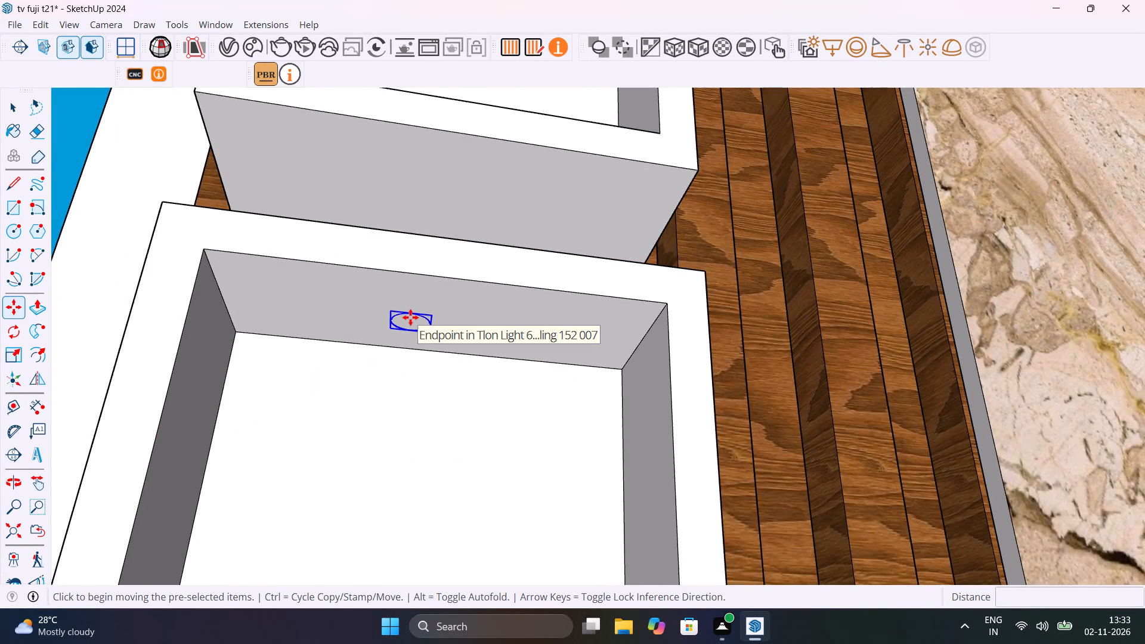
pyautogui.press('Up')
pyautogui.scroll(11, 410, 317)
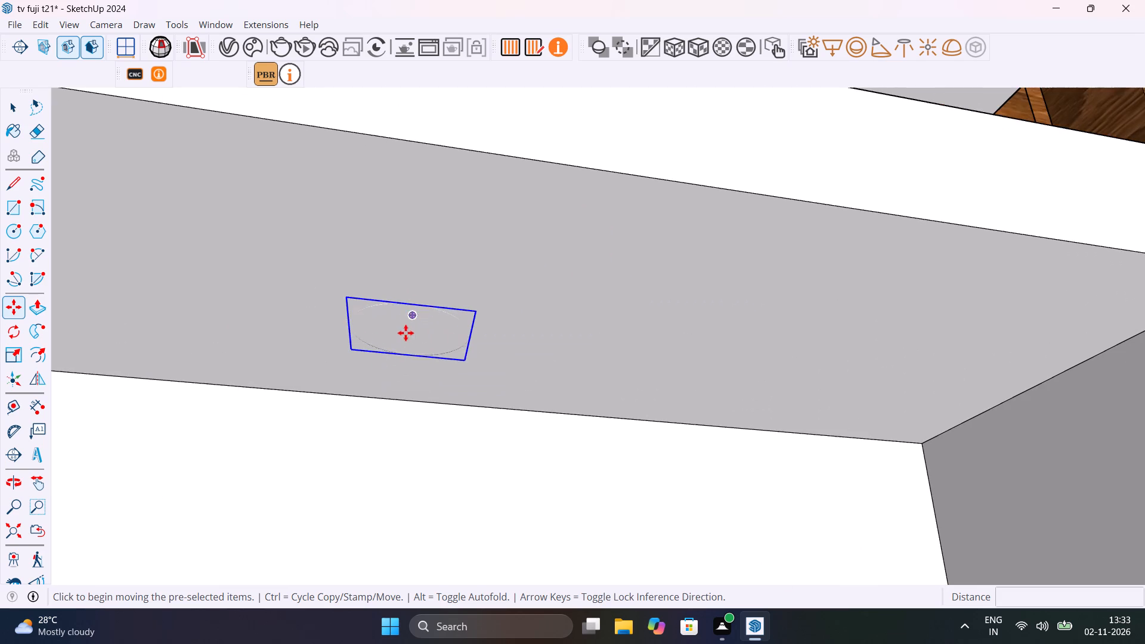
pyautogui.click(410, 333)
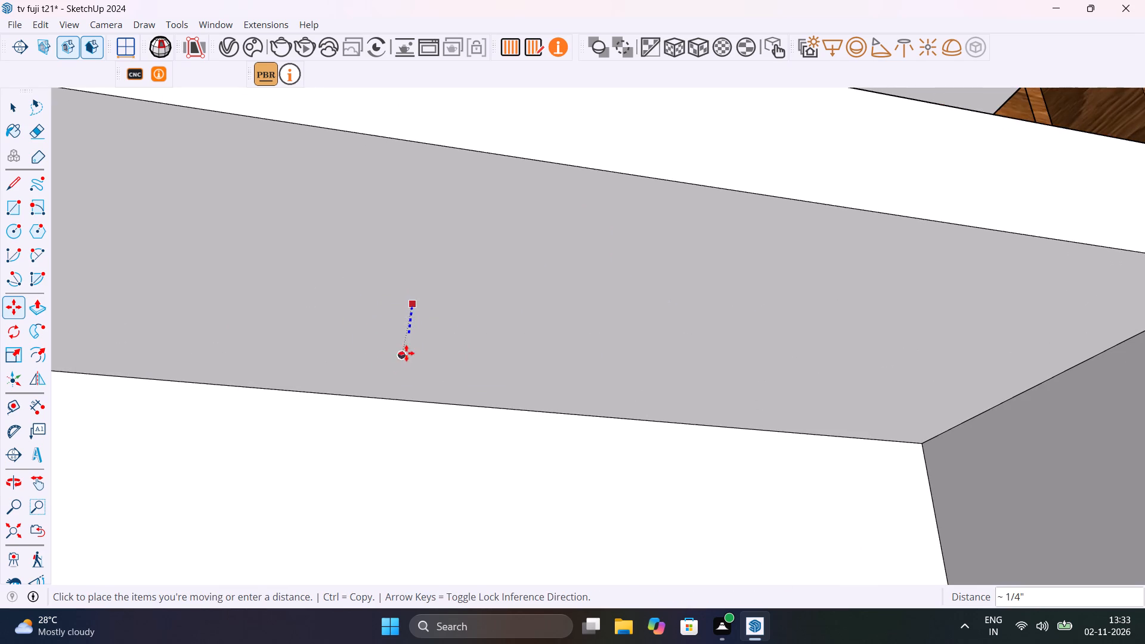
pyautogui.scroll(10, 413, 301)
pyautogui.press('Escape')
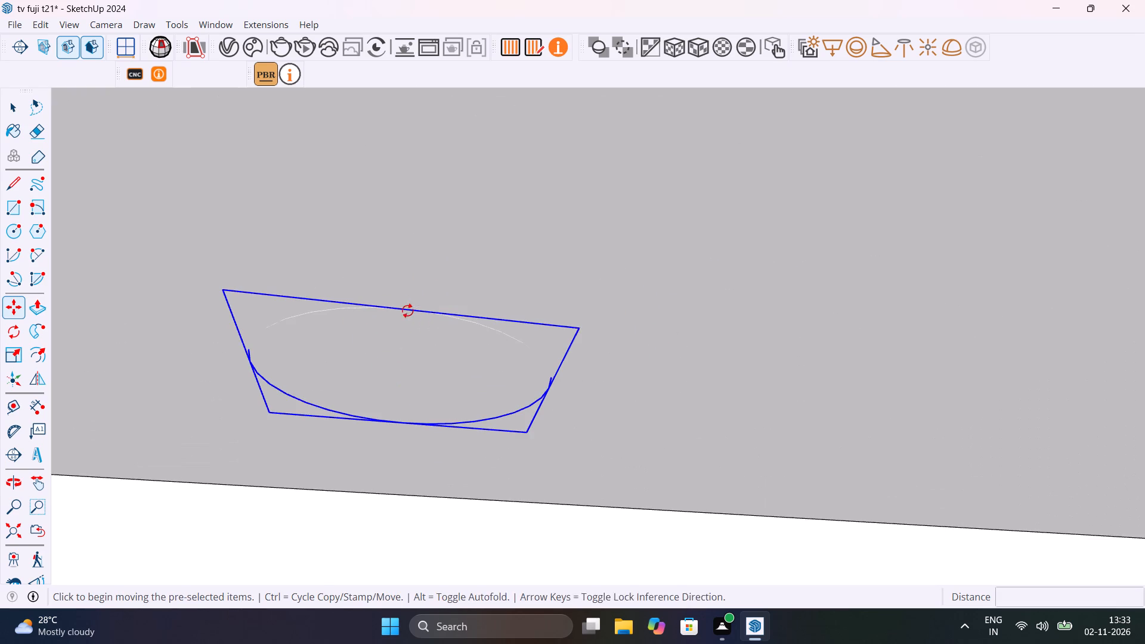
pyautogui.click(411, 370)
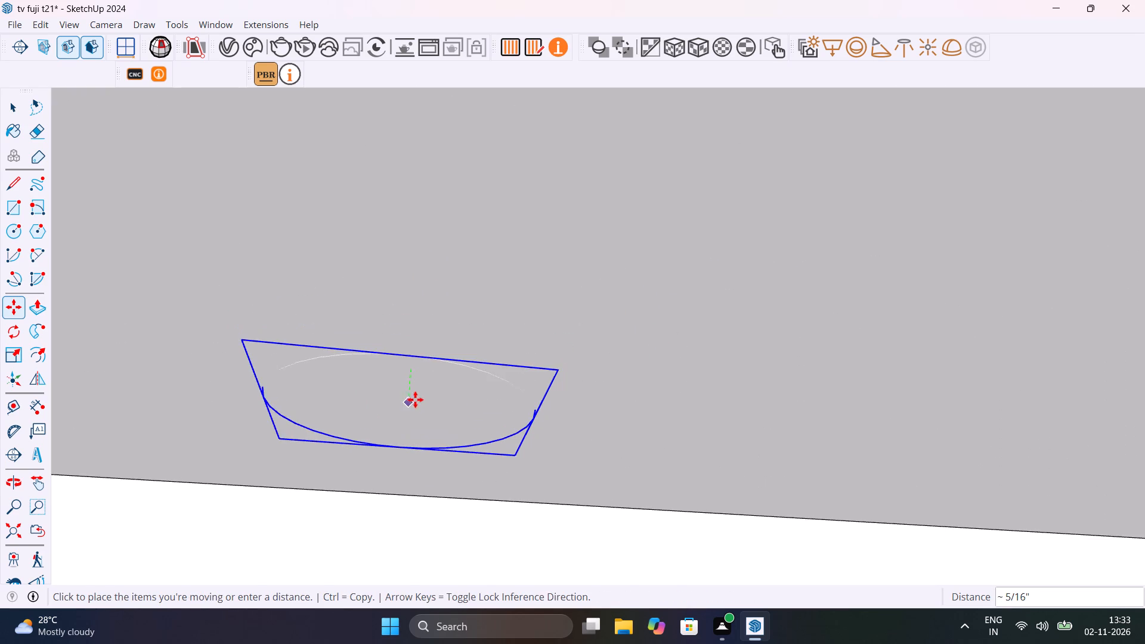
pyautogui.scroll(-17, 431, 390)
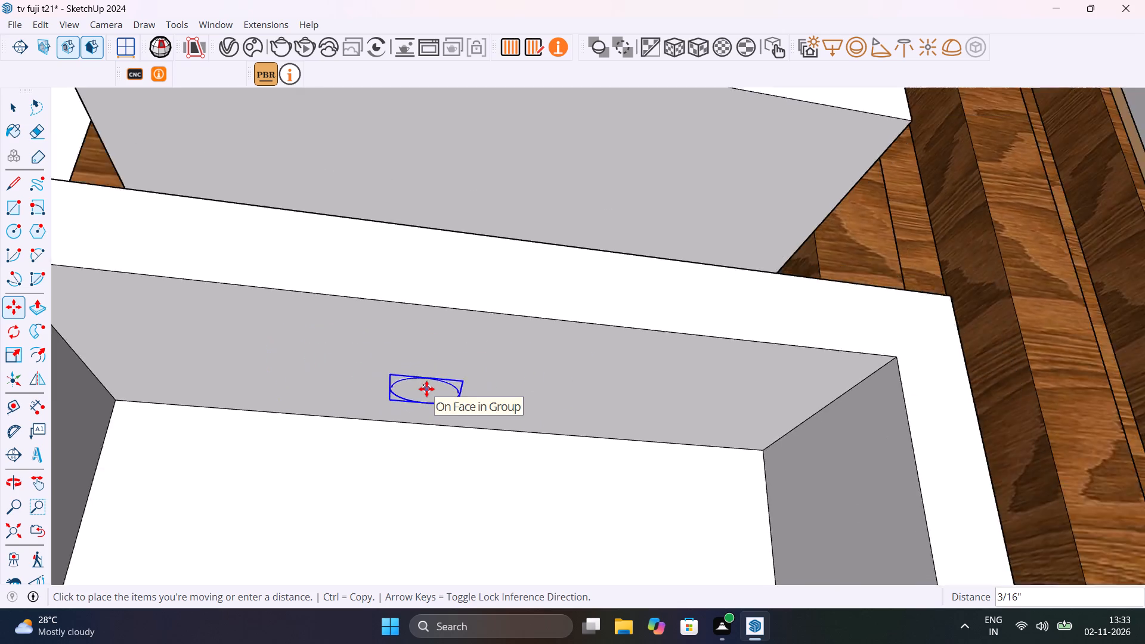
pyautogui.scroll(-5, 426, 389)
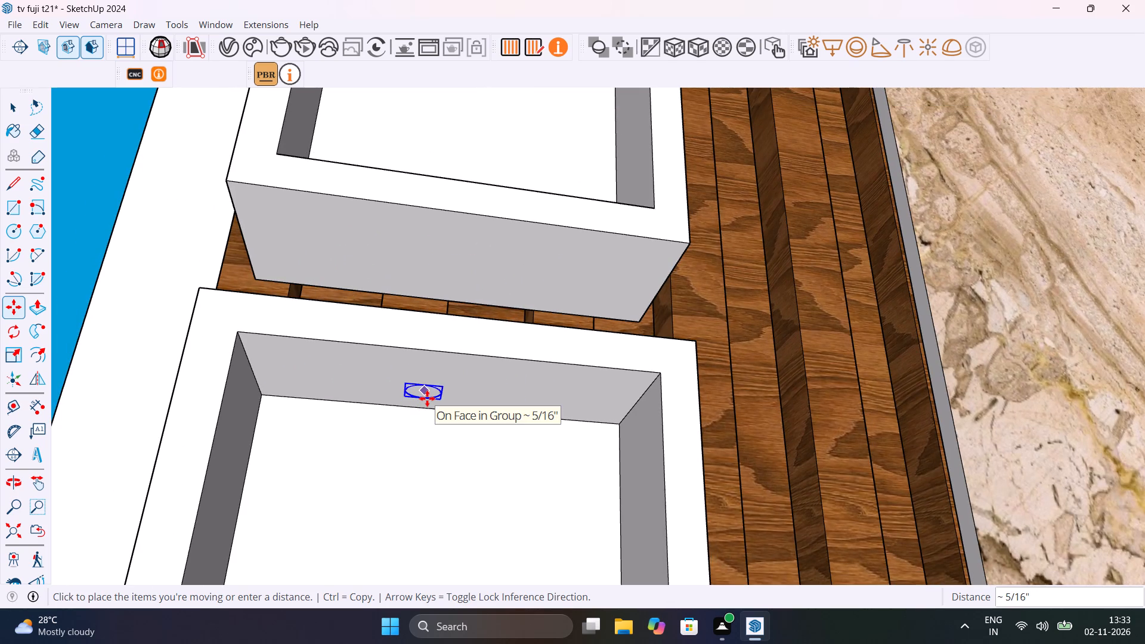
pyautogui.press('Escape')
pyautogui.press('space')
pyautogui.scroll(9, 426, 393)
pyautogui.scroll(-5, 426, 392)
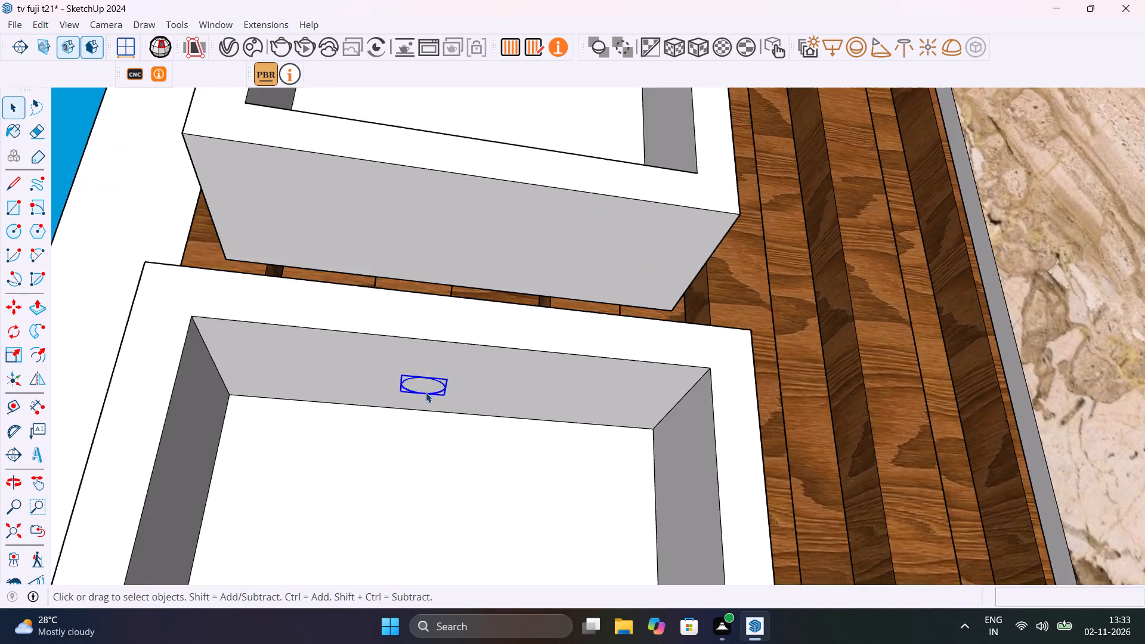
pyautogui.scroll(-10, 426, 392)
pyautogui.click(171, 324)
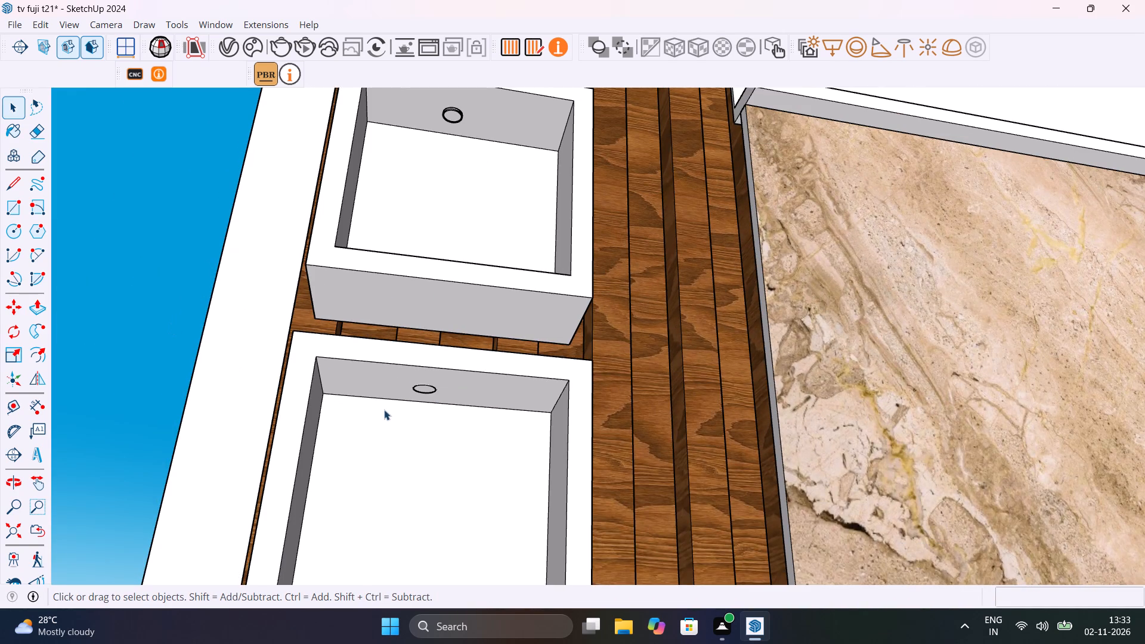
# Move the third left niche's round light 3/16" straight down so it projects below the niche's upper board.
pyautogui.scroll(11, 433, 383)
pyautogui.click(433, 402)
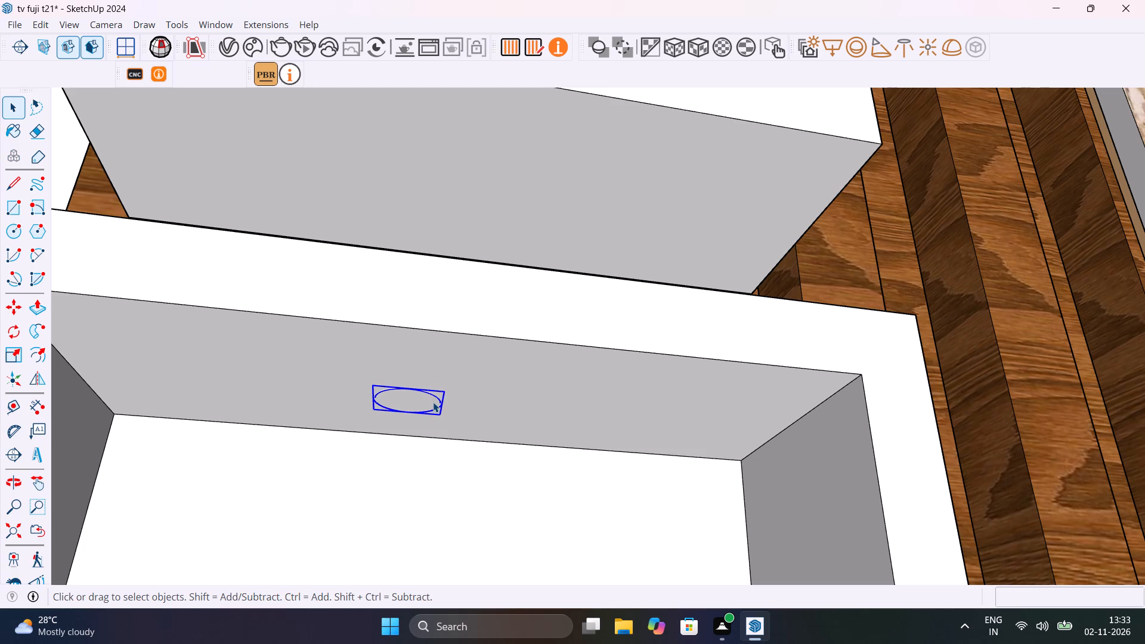
pyautogui.press('m')
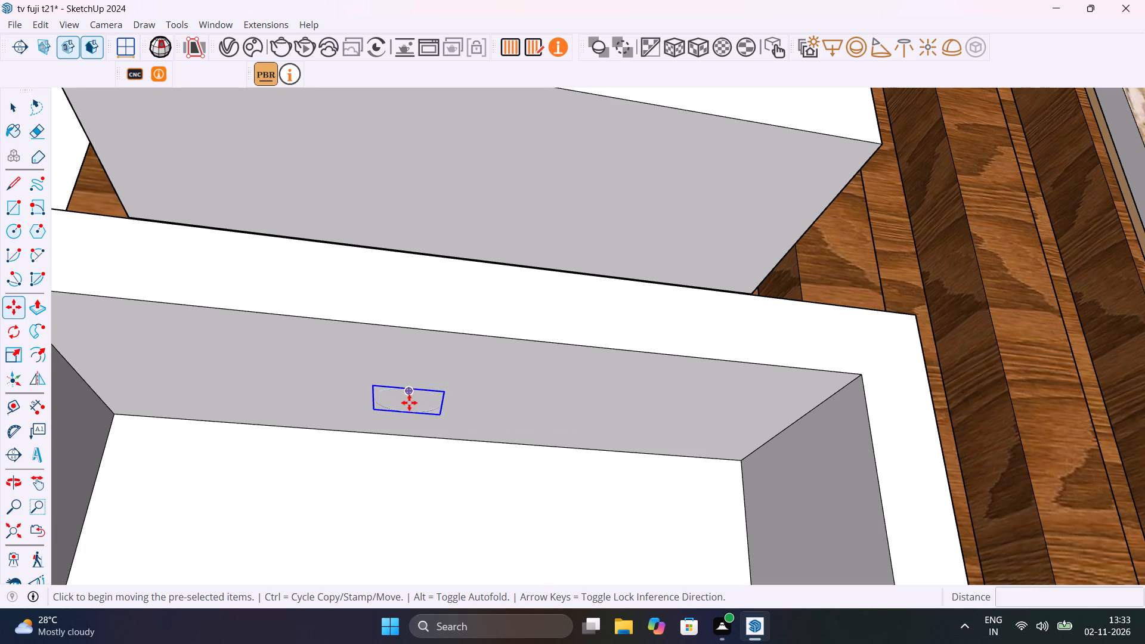
pyautogui.scroll(11, 409, 404)
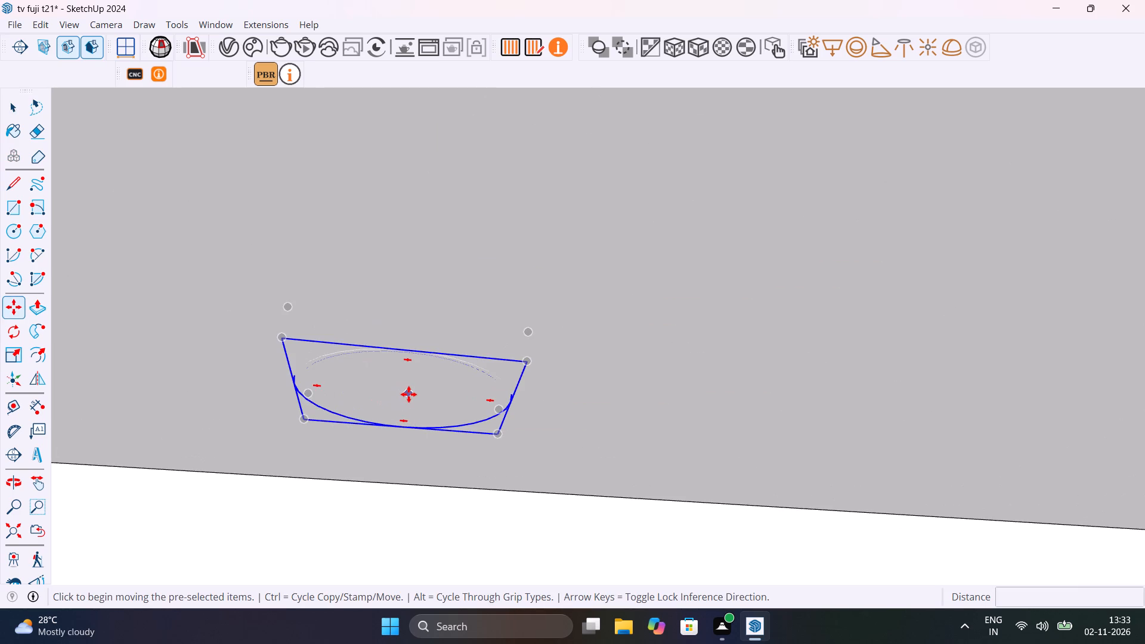
pyautogui.click(409, 394)
pyautogui.moveTo(413, 411); pyautogui.dragTo(417, 403, button='middle')
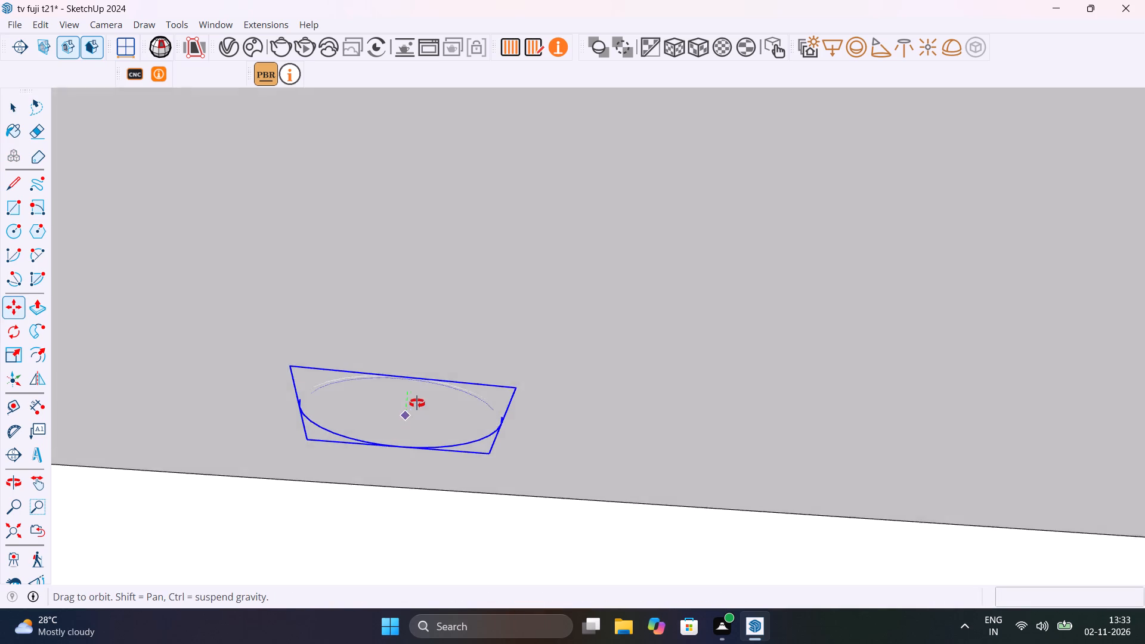
pyautogui.moveTo(417, 403); pyautogui.dragTo(549, 327, button='middle')
pyautogui.press('Escape')
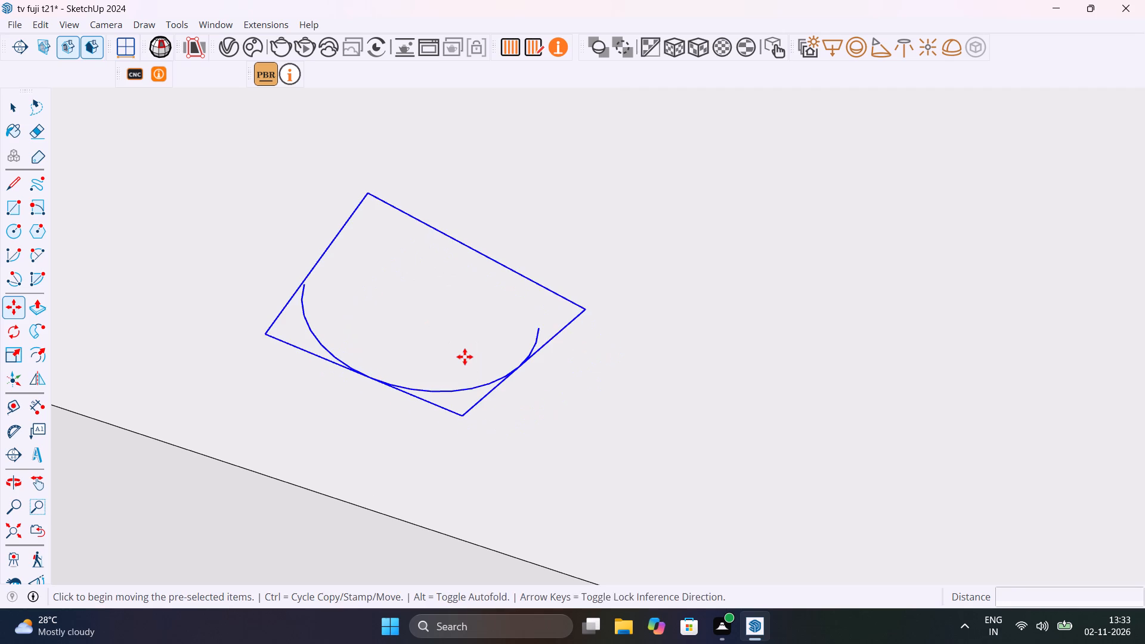
pyautogui.click(583, 312)
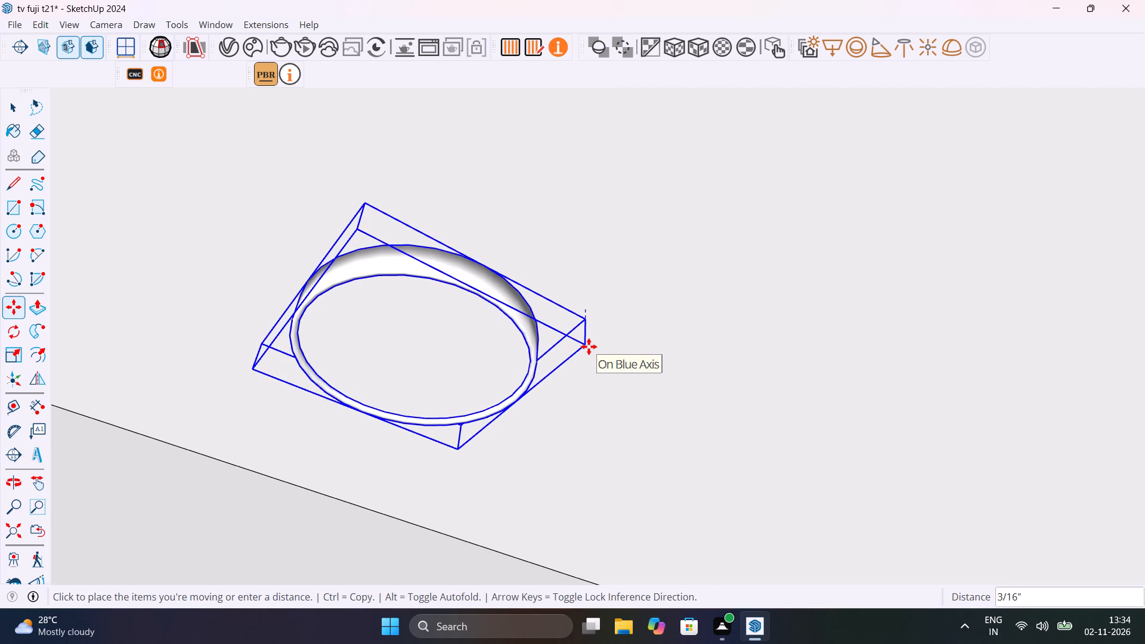
pyautogui.click(589, 346)
pyautogui.scroll(-14, 559, 330)
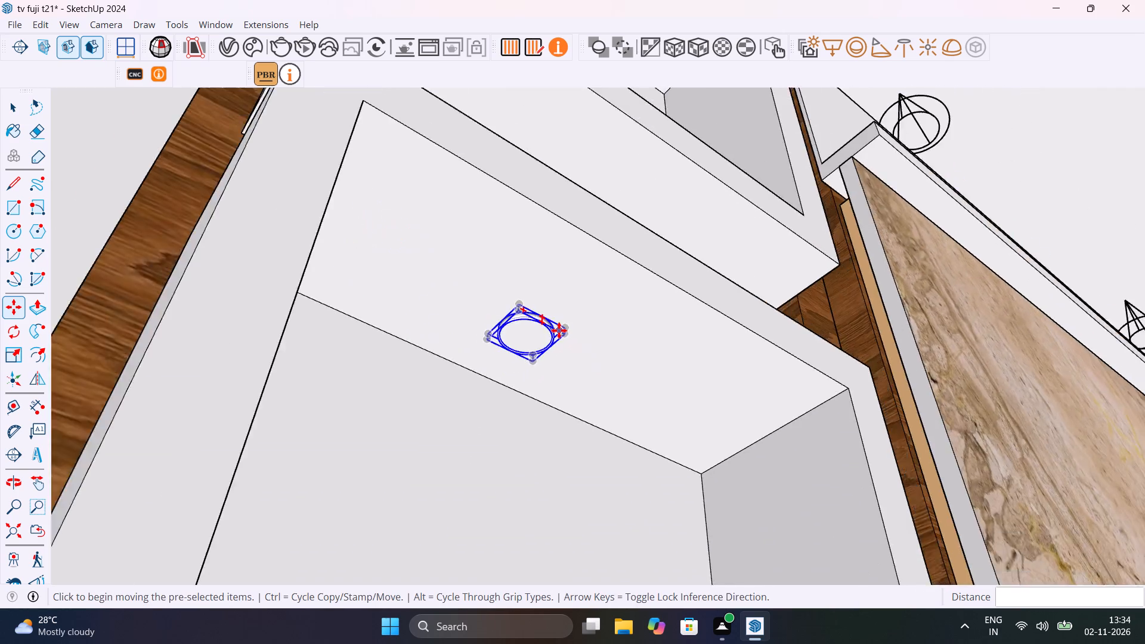
pyautogui.scroll(-17, 559, 330)
pyautogui.press('space')
pyautogui.click(300, 299)
# Copy the round lights of all four left niches together 9' along the red axis into the four right niches.
pyautogui.moveTo(348, 299); pyautogui.dragTo(180, 404, button='middle')
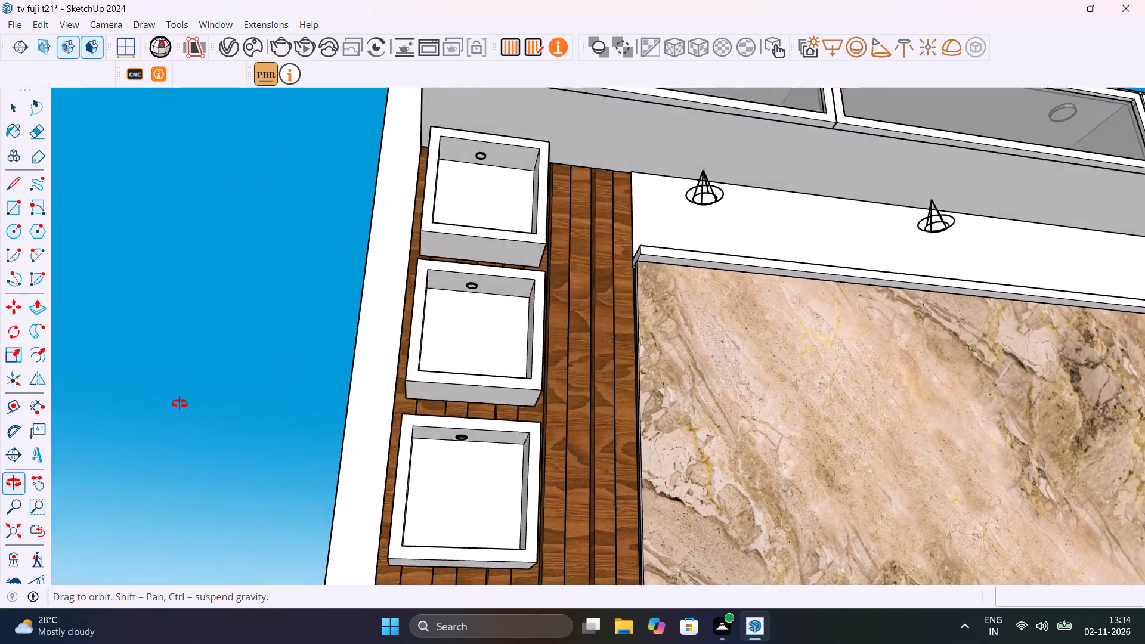
pyautogui.moveTo(180, 404); pyautogui.dragTo(144, 407, button='middle')
pyautogui.scroll(-13, 311, 343)
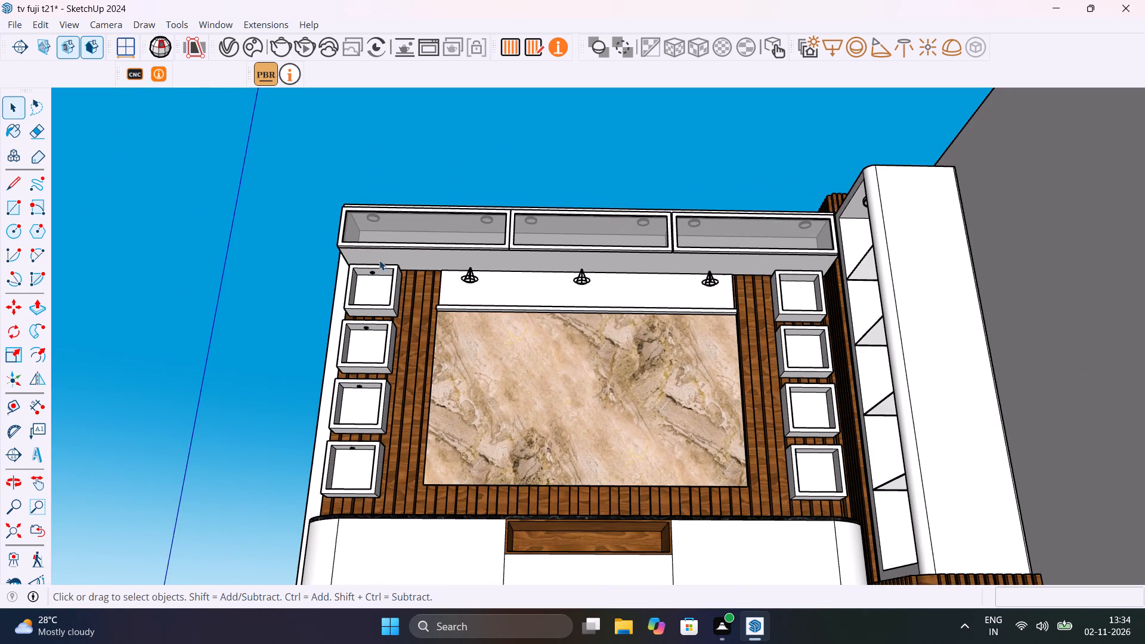
pyautogui.scroll(20, 375, 256)
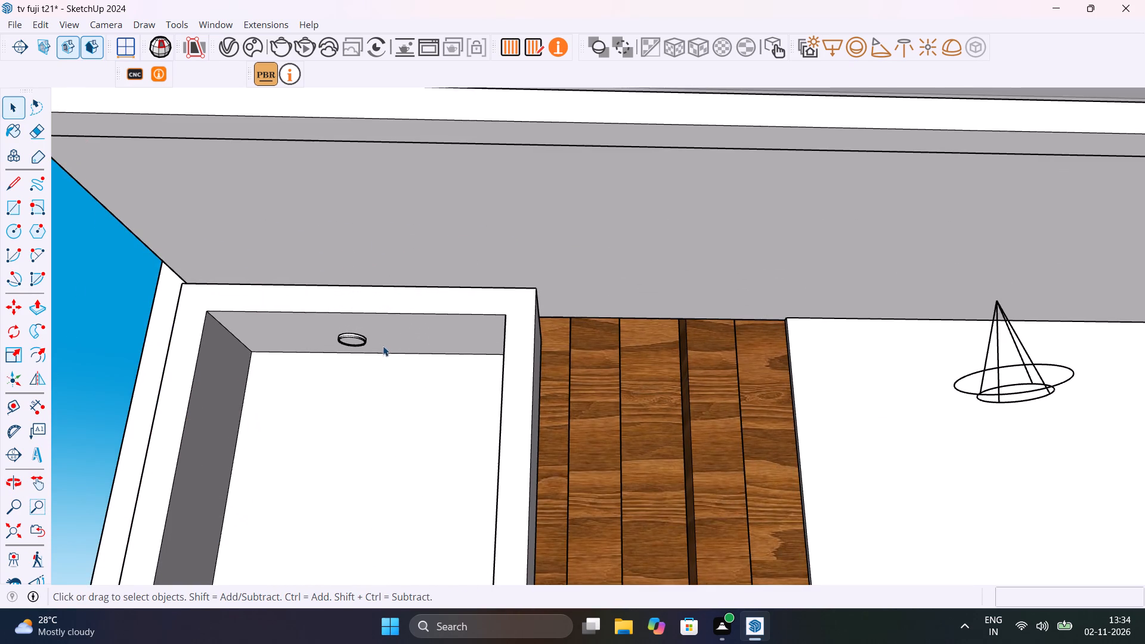
pyautogui.scroll(6, 377, 352)
pyautogui.click(326, 329)
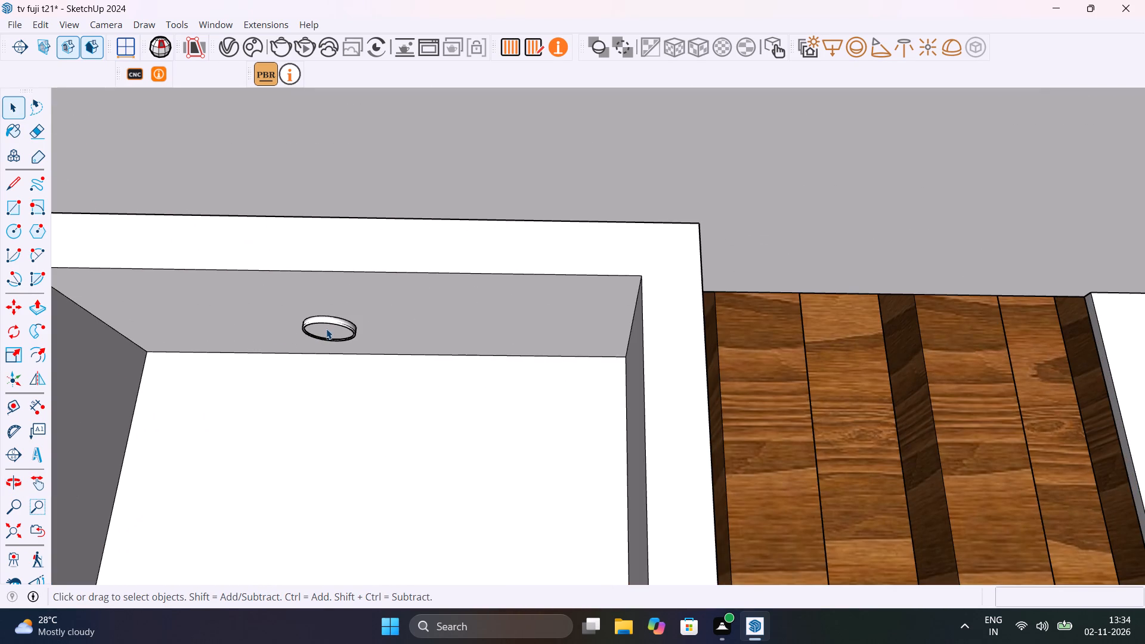
pyautogui.scroll(-15, 326, 329)
pyautogui.moveTo(352, 367); pyautogui.dragTo(451, 167, button='middle')
pyautogui.keyDown('shift'); pyautogui.scroll(1, 449, 168); pyautogui.keyUp('shift')
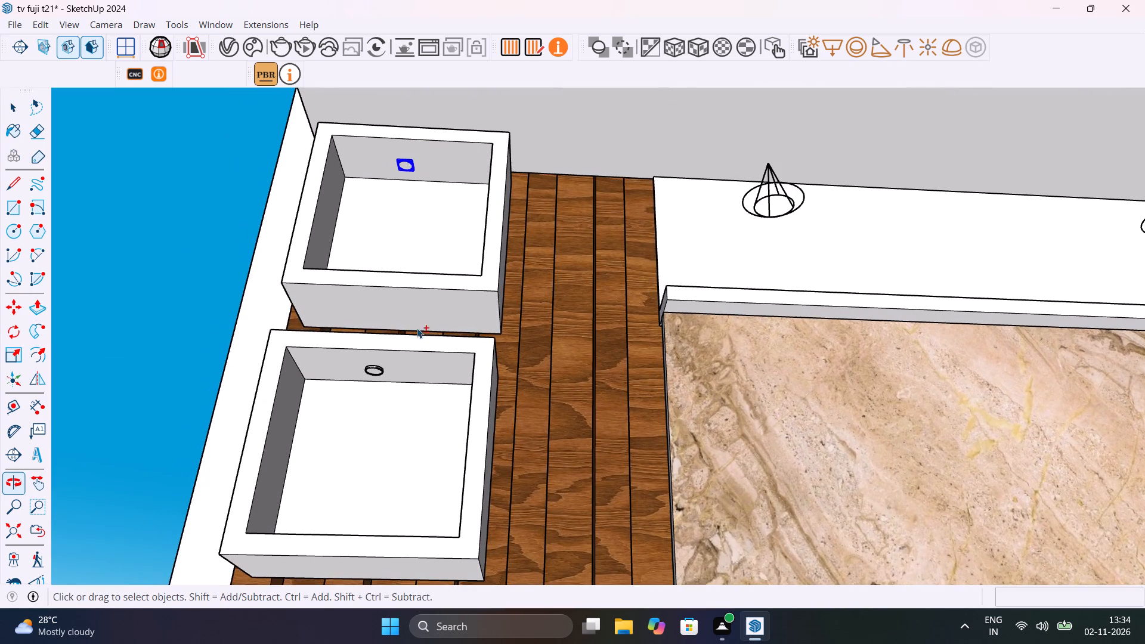
pyautogui.keyDown('shift'); pyautogui.scroll(10, 366, 382); pyautogui.keyUp('shift')
pyautogui.keyDown('shift'); pyautogui.click(397, 360); pyautogui.keyUp('shift')
pyautogui.keyDown('shift'); pyautogui.scroll(-10, 397, 360); pyautogui.keyUp('shift')
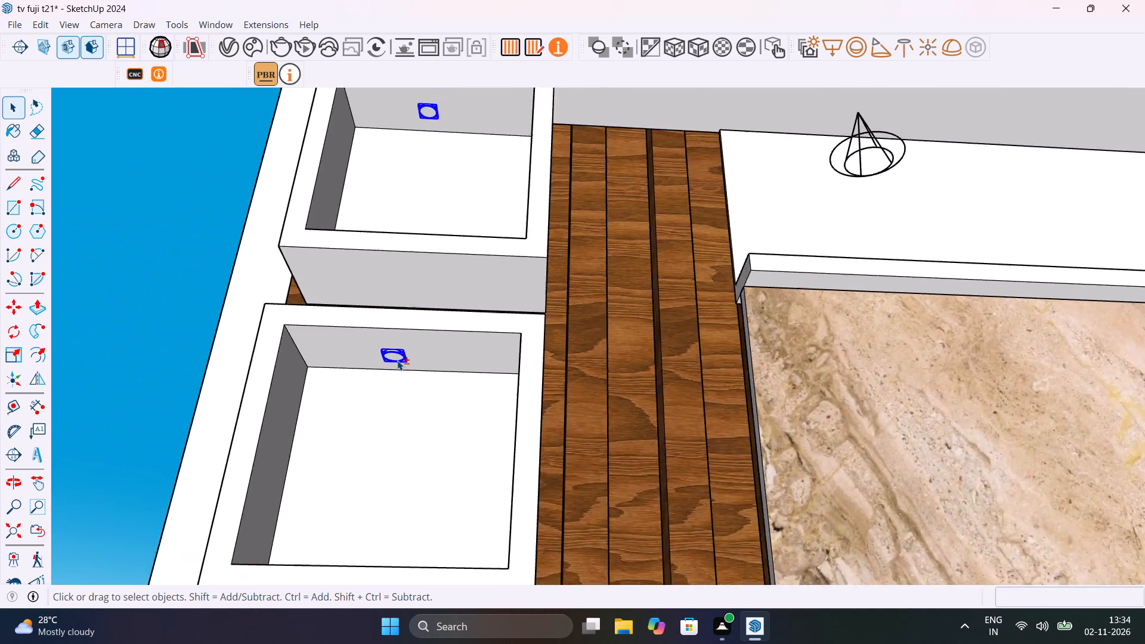
pyautogui.keyDown('shift'); pyautogui.scroll(-9, 397, 360); pyautogui.keyUp('shift')
pyautogui.keyDown('shift'); pyautogui.scroll(17, 378, 490); pyautogui.keyUp('shift')
pyautogui.keyDown('shift'); pyautogui.click(385, 466); pyautogui.keyUp('shift')
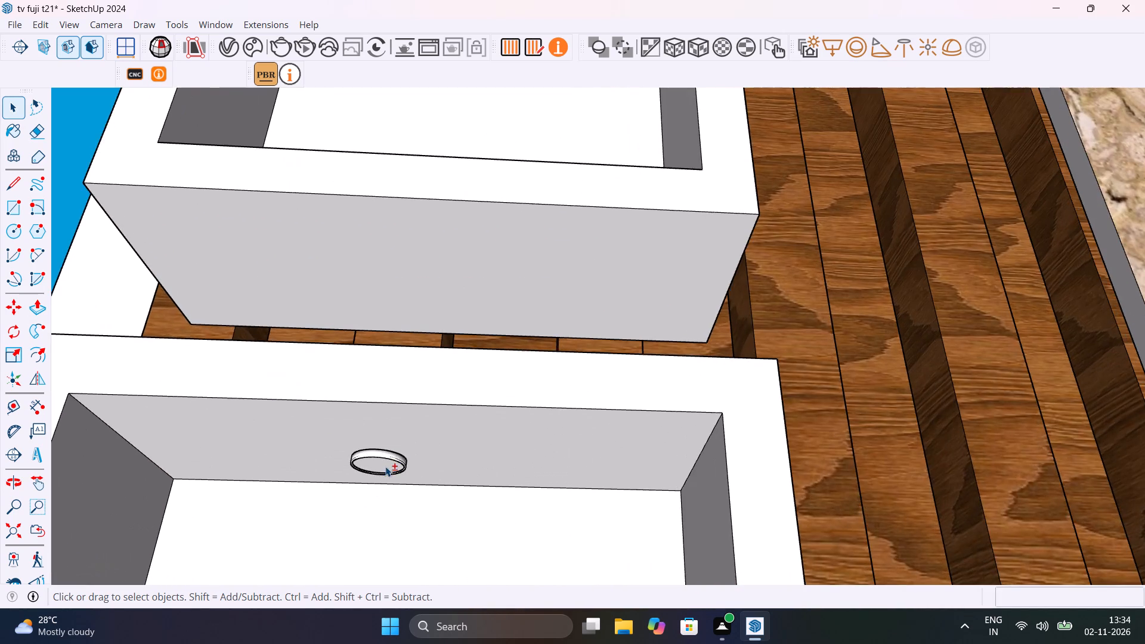
pyautogui.keyDown('shift'); pyautogui.scroll(-20, 385, 466); pyautogui.keyUp('shift')
pyautogui.keyDown('shift'); pyautogui.scroll(-3, 385, 466); pyautogui.keyUp('shift')
pyautogui.keyDown('shift'); pyautogui.moveTo(392, 477); pyautogui.dragTo(438, 234, button='middle'); pyautogui.keyUp('shift')
pyautogui.keyDown('shift'); pyautogui.scroll(1, 388, 382); pyautogui.keyUp('shift')
pyautogui.keyDown('shift'); pyautogui.scroll(1, 438, 234); pyautogui.keyUp('shift')
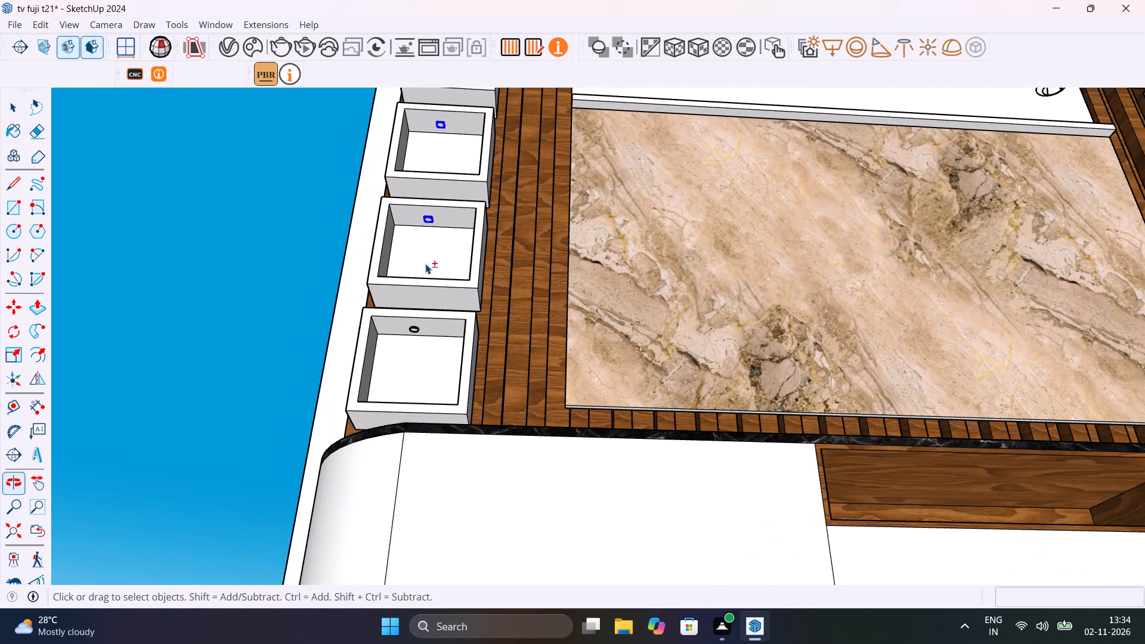
pyautogui.keyDown('shift'); pyautogui.scroll(9, 403, 340); pyautogui.keyUp('shift')
pyautogui.keyDown('shift'); pyautogui.click(435, 313); pyautogui.keyUp('shift')
pyautogui.keyDown('shift'); pyautogui.scroll(4, 435, 313); pyautogui.keyUp('shift')
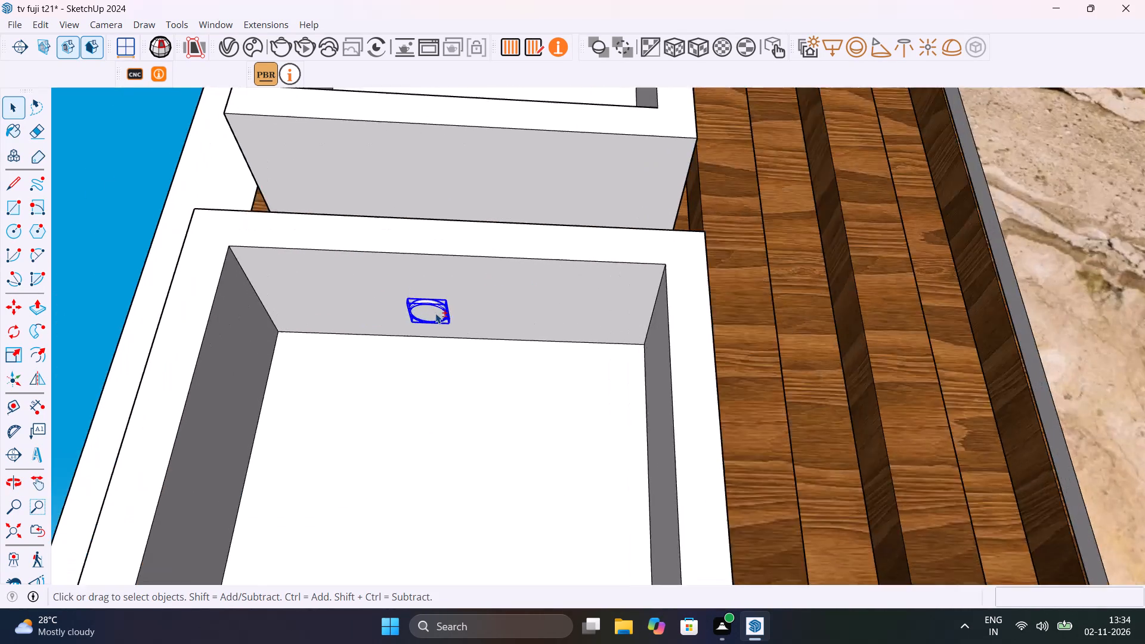
pyautogui.keyDown('shift'); pyautogui.scroll(5, 435, 313); pyautogui.keyUp('shift')
pyautogui.keyDown('shift'); pyautogui.scroll(-20, 444, 316); pyautogui.keyUp('shift')
pyautogui.keyDown('shift'); pyautogui.scroll(-4, 444, 316); pyautogui.keyUp('shift')
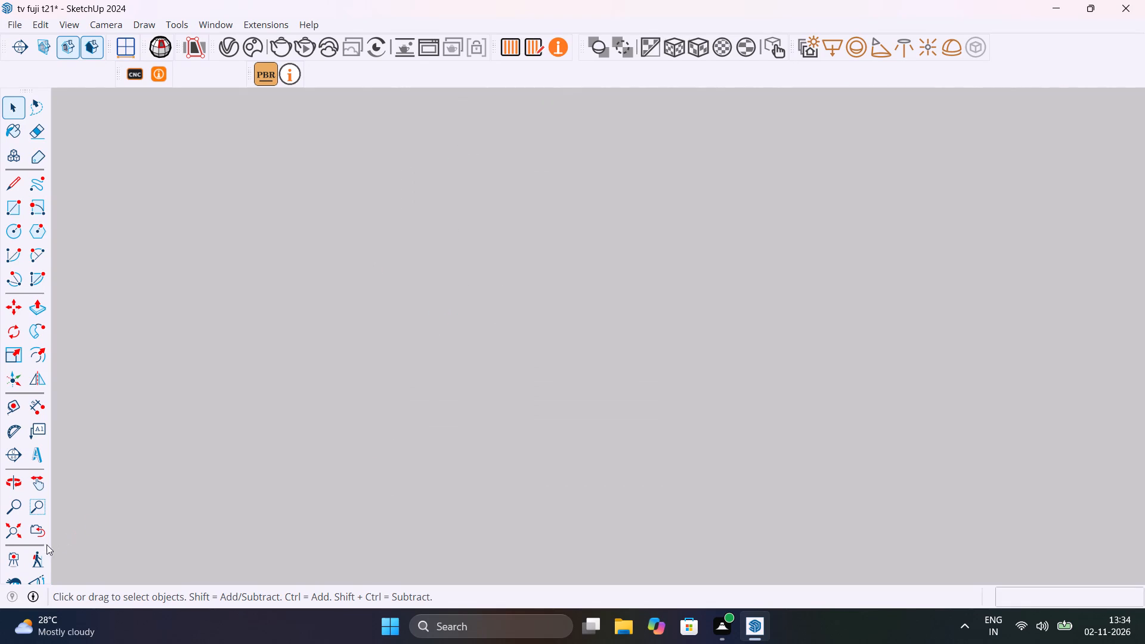
pyautogui.keyDown('shift'); pyautogui.click(11, 537); pyautogui.keyUp('shift')
pyautogui.moveTo(395, 388); pyautogui.dragTo(401, 402, button='middle')
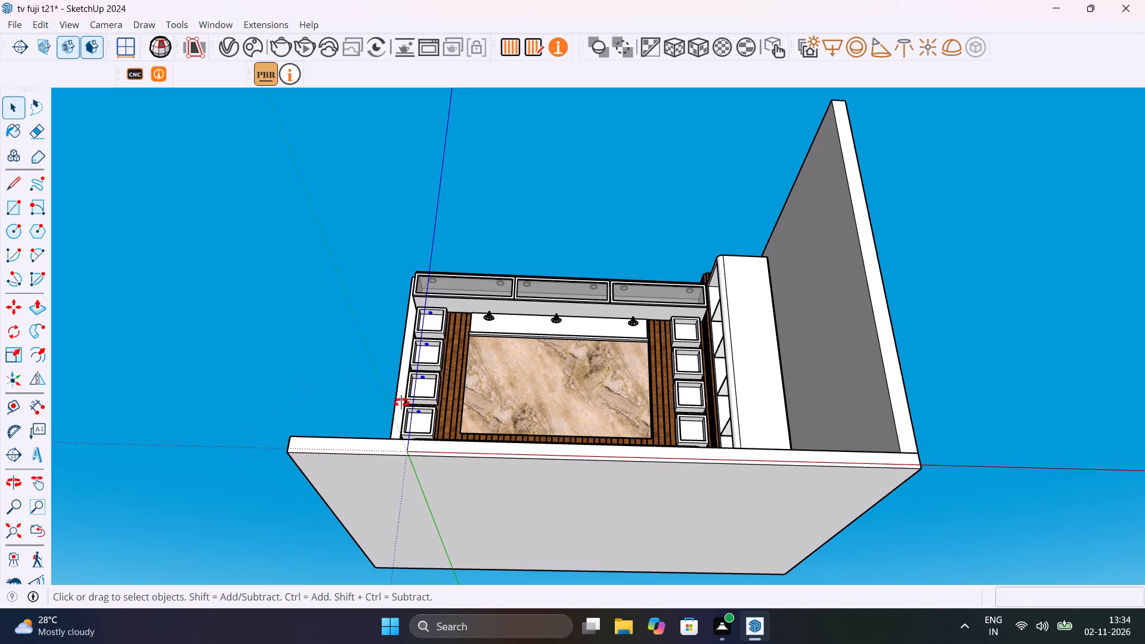
pyautogui.moveTo(401, 402); pyautogui.dragTo(429, 524, button='middle')
pyautogui.scroll(19, 429, 283)
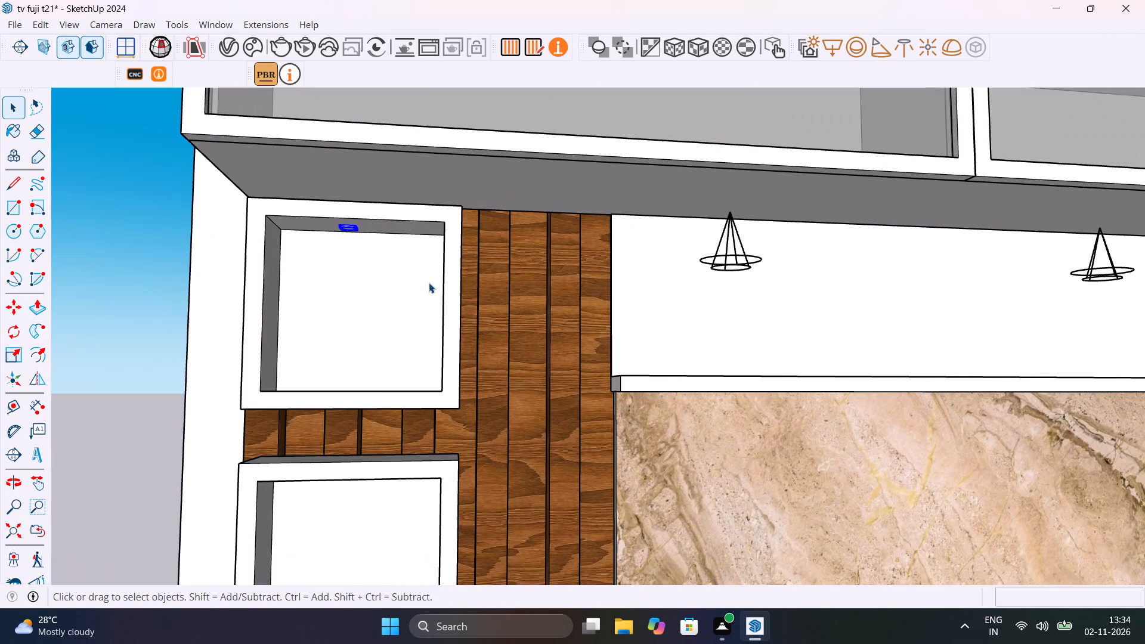
pyautogui.press('m')
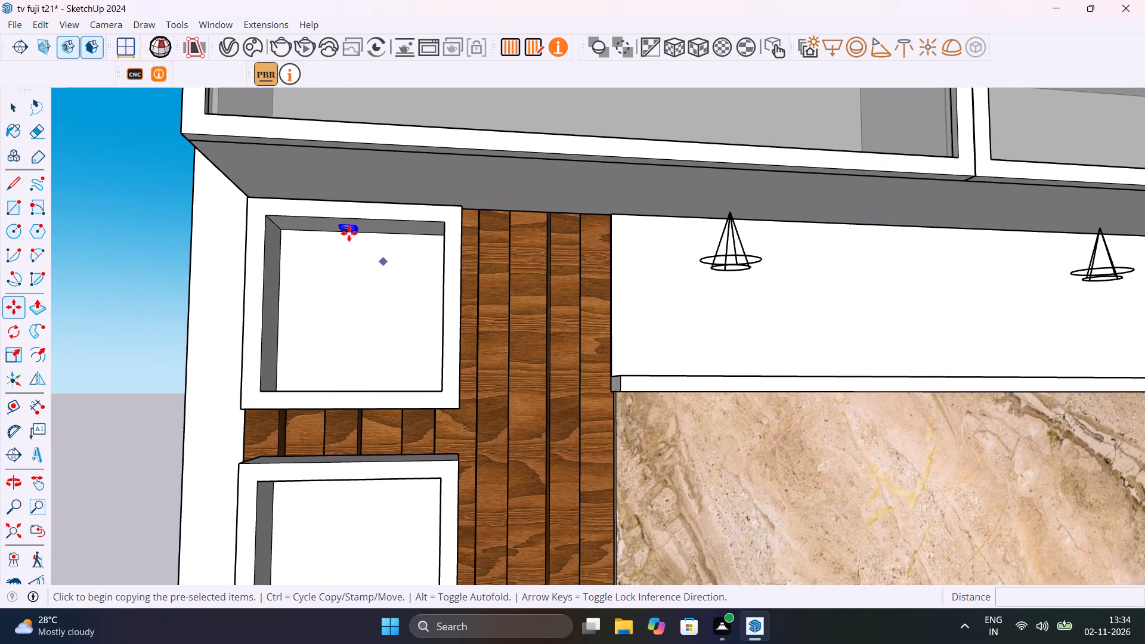
pyautogui.scroll(20, 343, 227)
pyautogui.scroll(3, 343, 227)
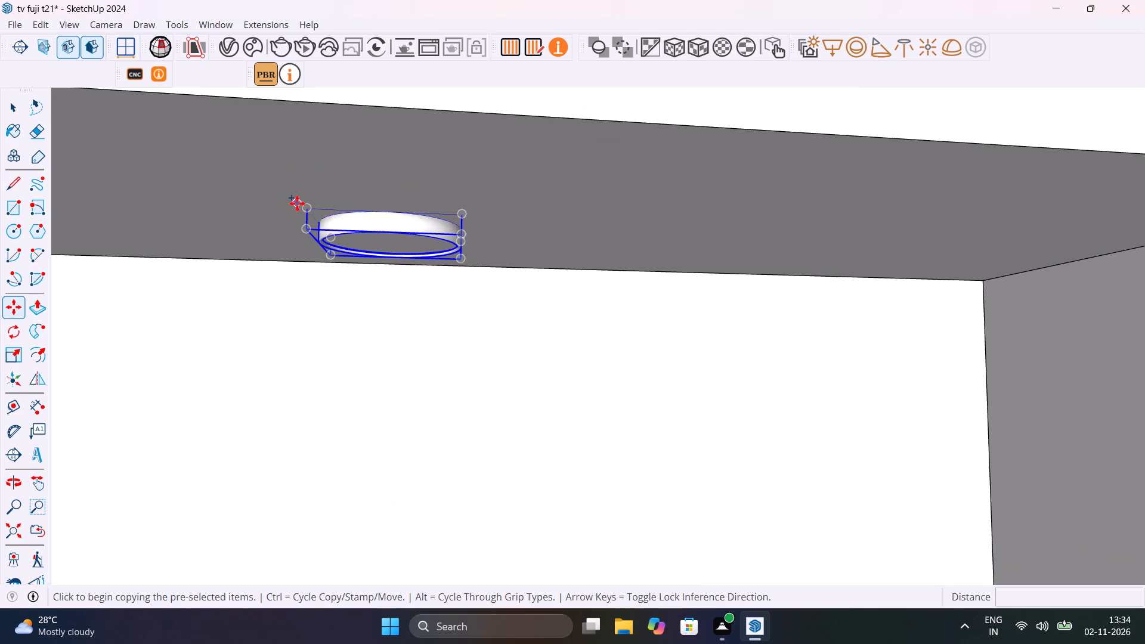
pyautogui.click(301, 206)
pyautogui.scroll(-19, 454, 219)
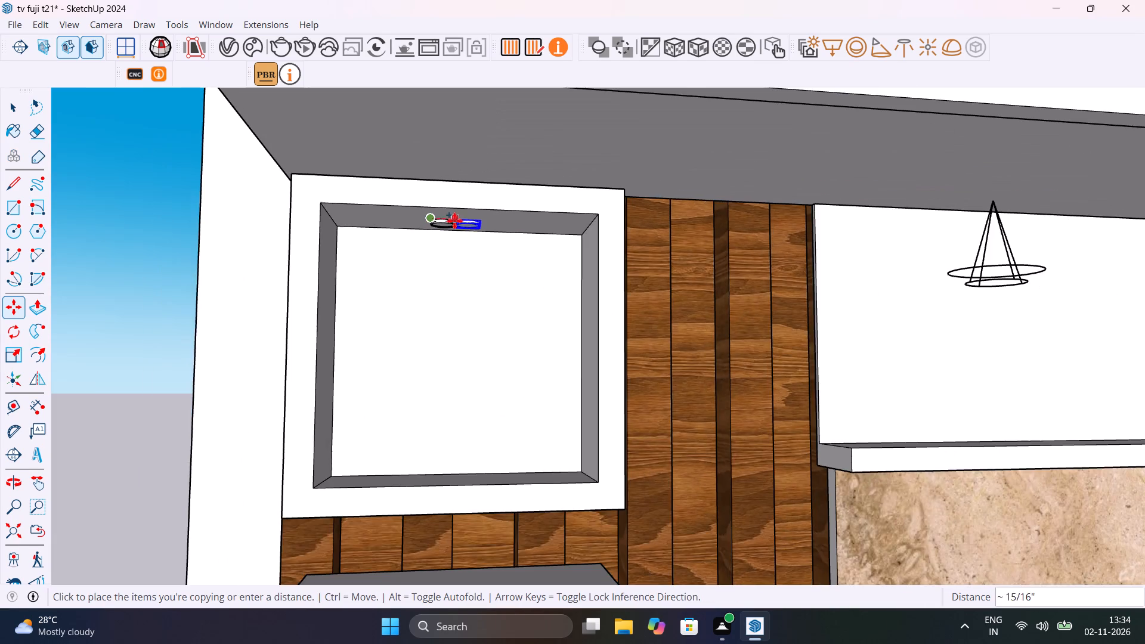
pyautogui.keyDown('shift'); pyautogui.moveTo(555, 225); pyautogui.dragTo(0, 259, button='middle'); pyautogui.keyUp('shift')
pyautogui.scroll(-7, 459, 245)
pyautogui.scroll(-7, 563, 230)
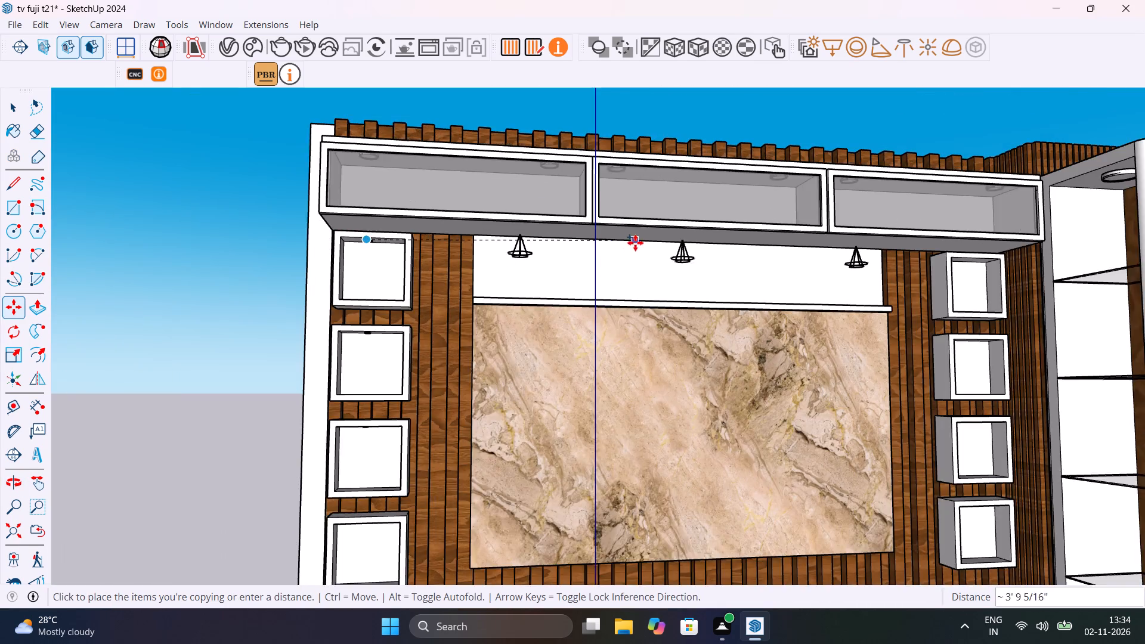
pyautogui.scroll(-2, 636, 244)
pyautogui.press('Right')
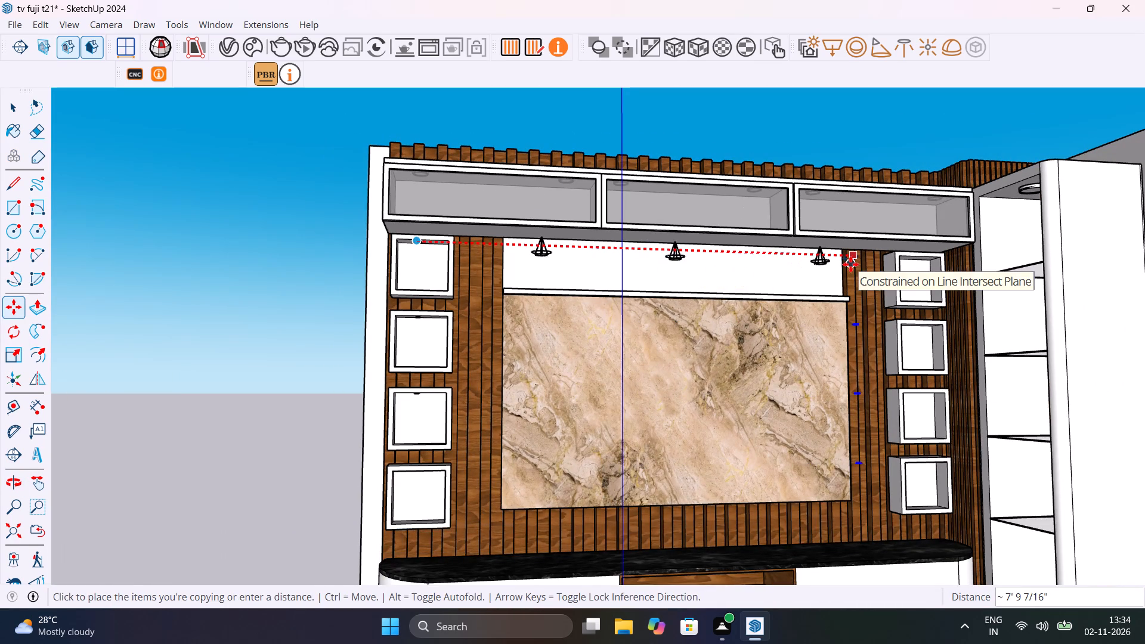
pyautogui.keyDown('shift'); pyautogui.moveTo(850, 264); pyautogui.dragTo(440, 306, button='middle'); pyautogui.keyUp('shift')
pyautogui.scroll(14, 472, 301)
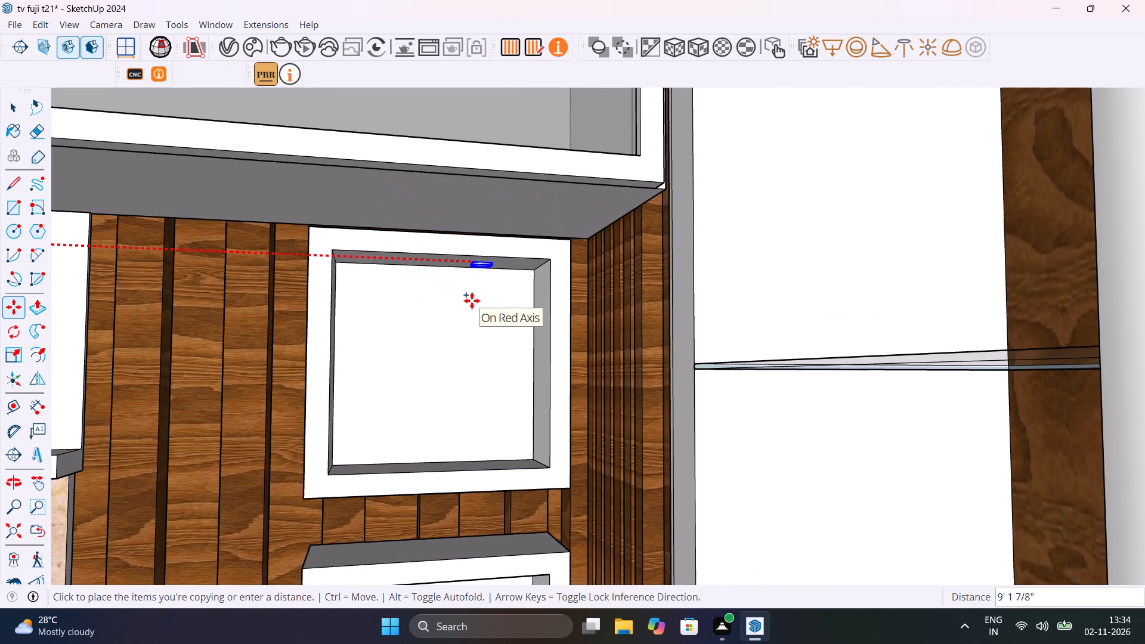
pyautogui.moveTo(472, 299); pyautogui.dragTo(410, 253, button='middle')
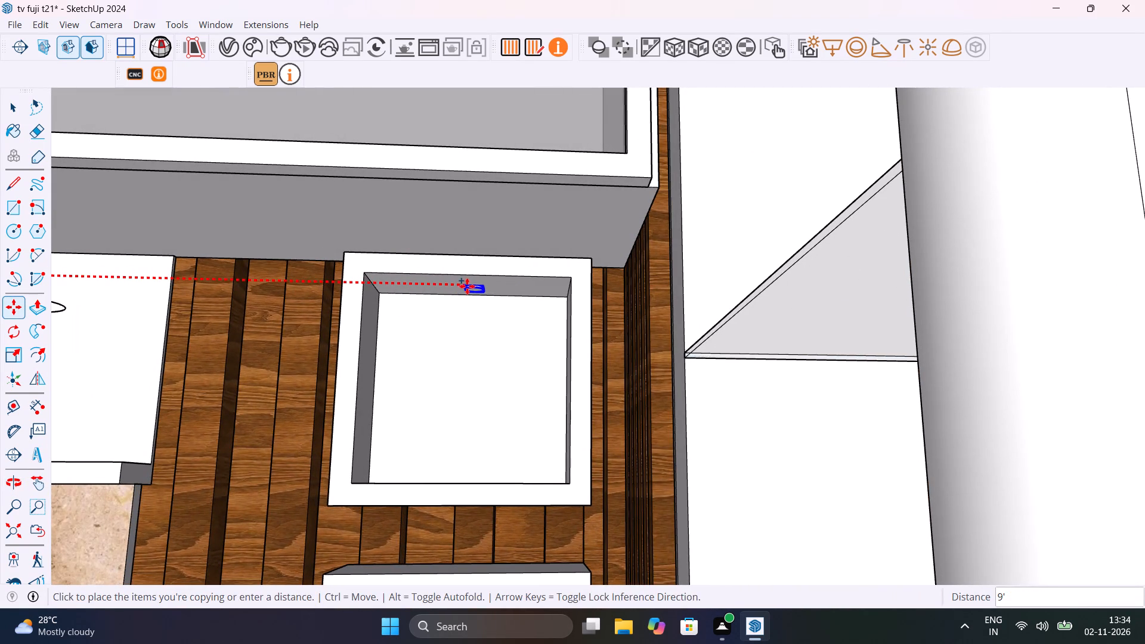
pyautogui.click(465, 286)
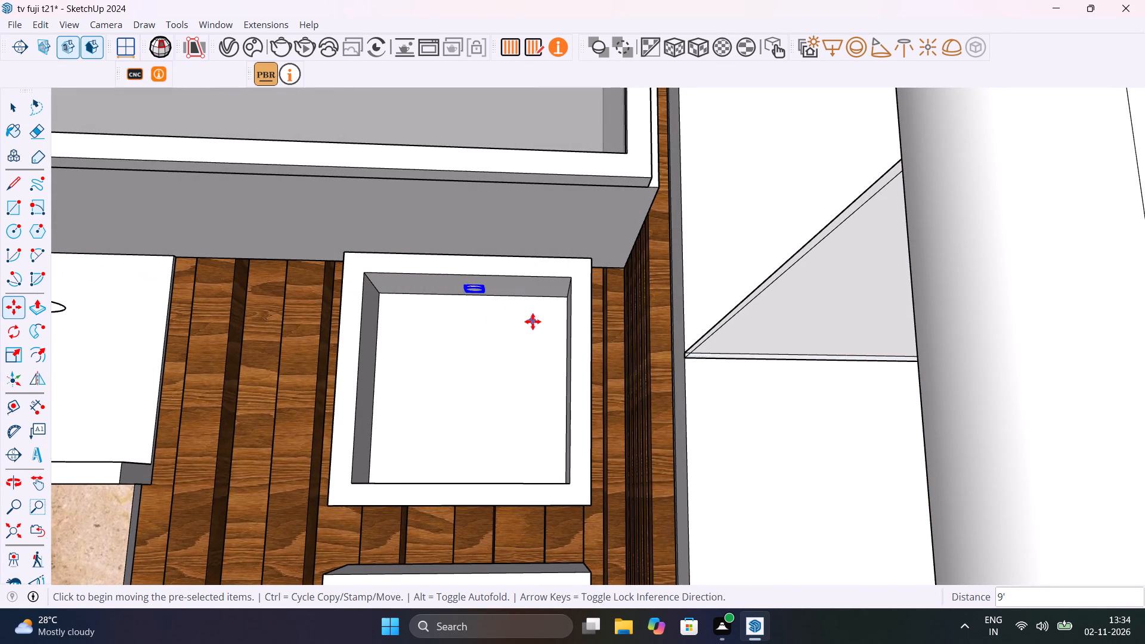
pyautogui.scroll(-16, 533, 321)
pyautogui.press('space')
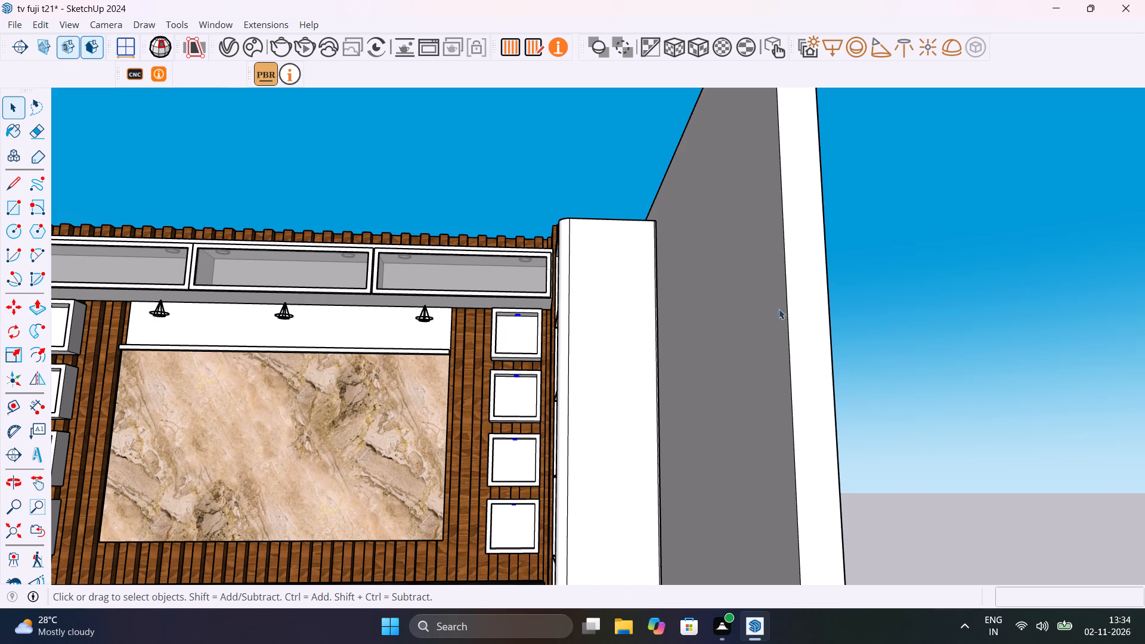
pyautogui.click(929, 281)
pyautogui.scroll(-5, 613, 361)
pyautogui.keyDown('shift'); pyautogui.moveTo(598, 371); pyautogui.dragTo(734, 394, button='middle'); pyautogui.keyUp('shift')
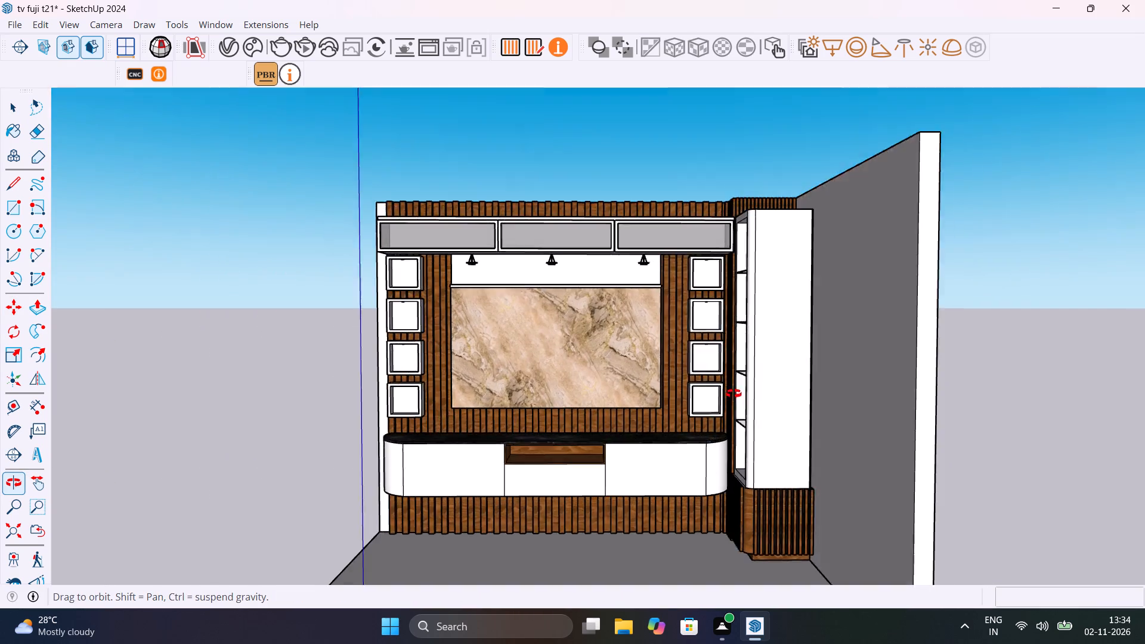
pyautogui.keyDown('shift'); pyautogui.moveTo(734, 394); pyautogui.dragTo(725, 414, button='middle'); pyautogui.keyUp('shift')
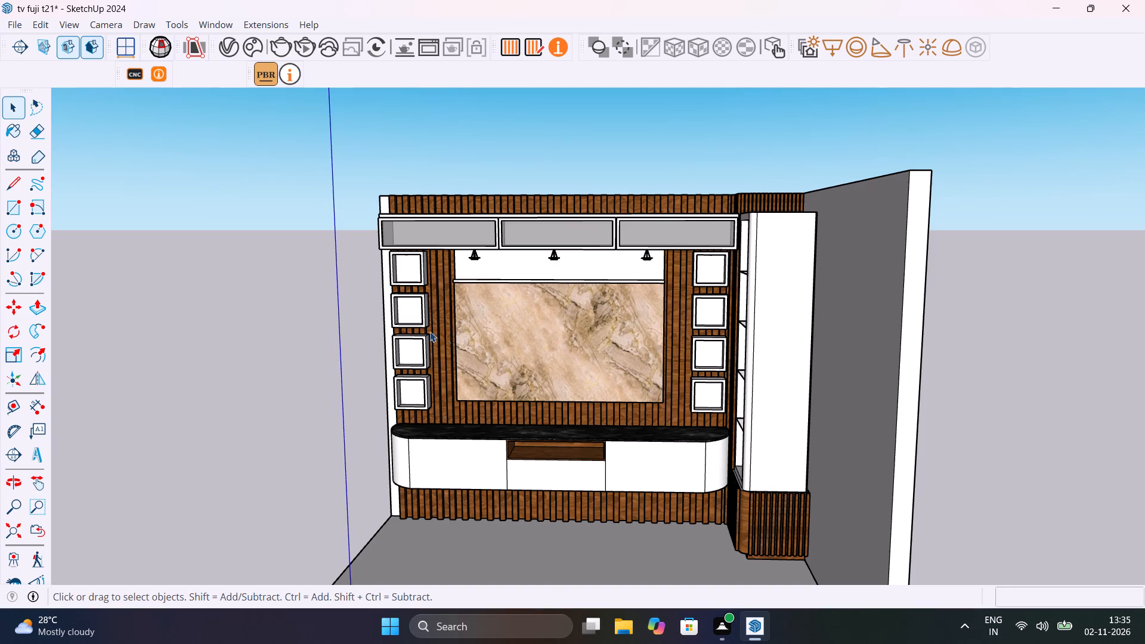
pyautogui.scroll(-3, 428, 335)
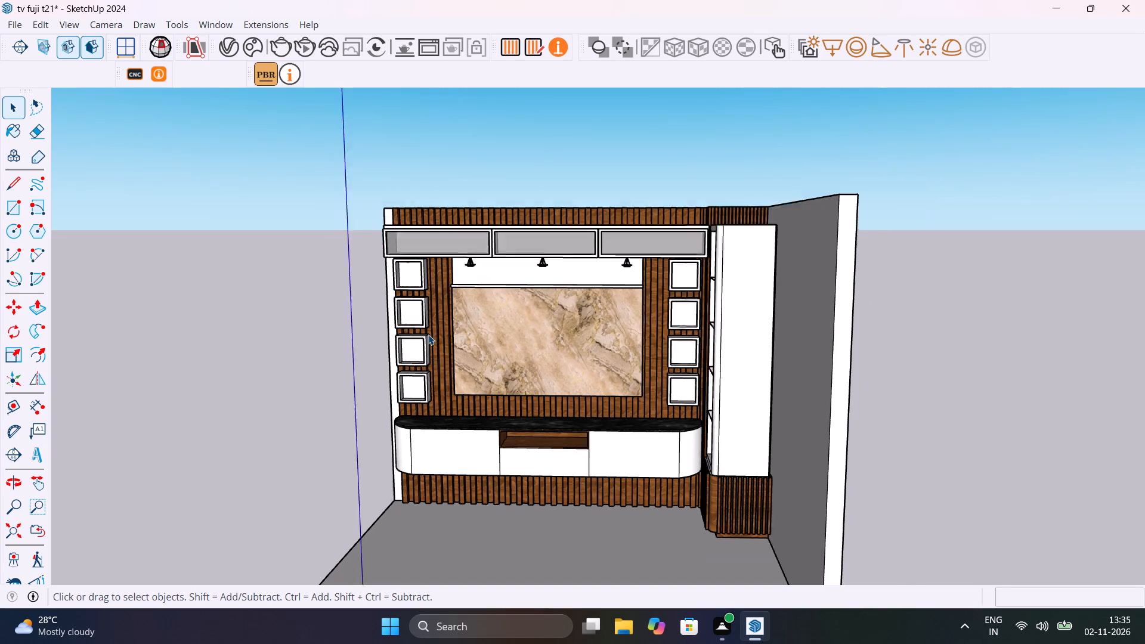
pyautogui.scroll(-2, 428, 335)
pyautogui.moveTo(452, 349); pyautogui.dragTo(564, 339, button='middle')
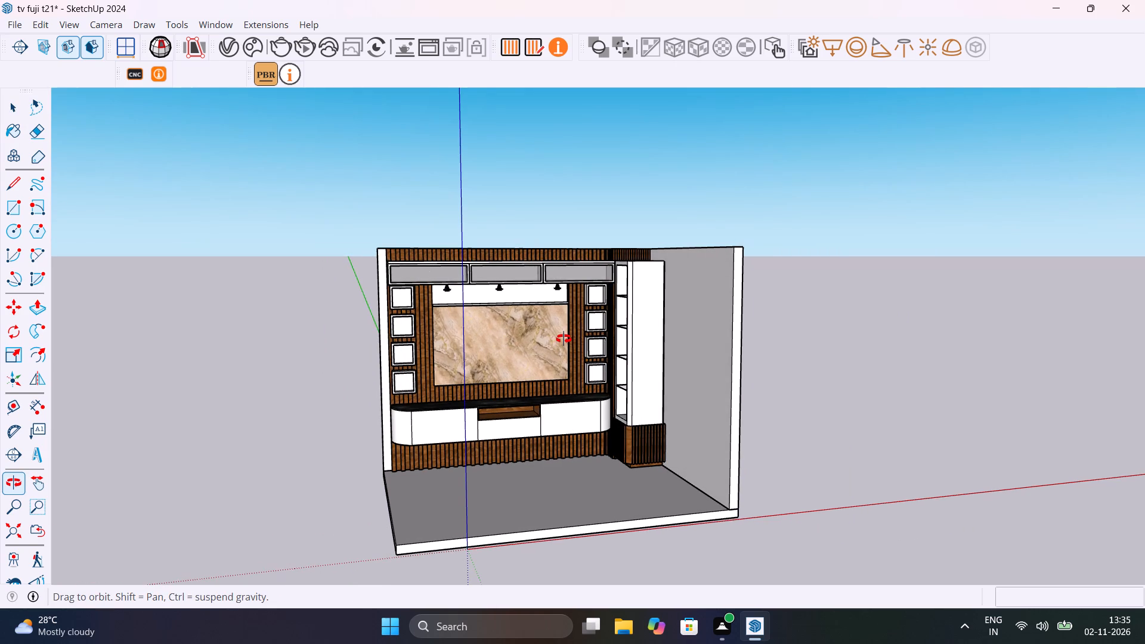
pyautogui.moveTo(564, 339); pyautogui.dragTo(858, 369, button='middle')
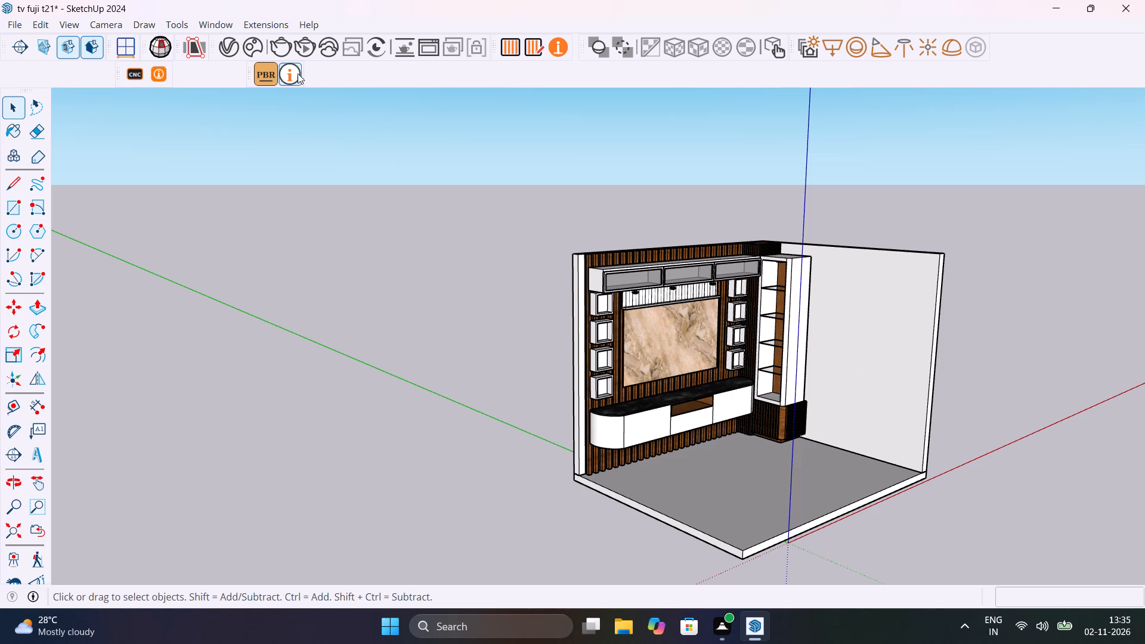
# Insert the downloaded Chaos Cosmos spiky succulent in a white pot on the ground outside the room's left wall.
pyautogui.click(258, 48)
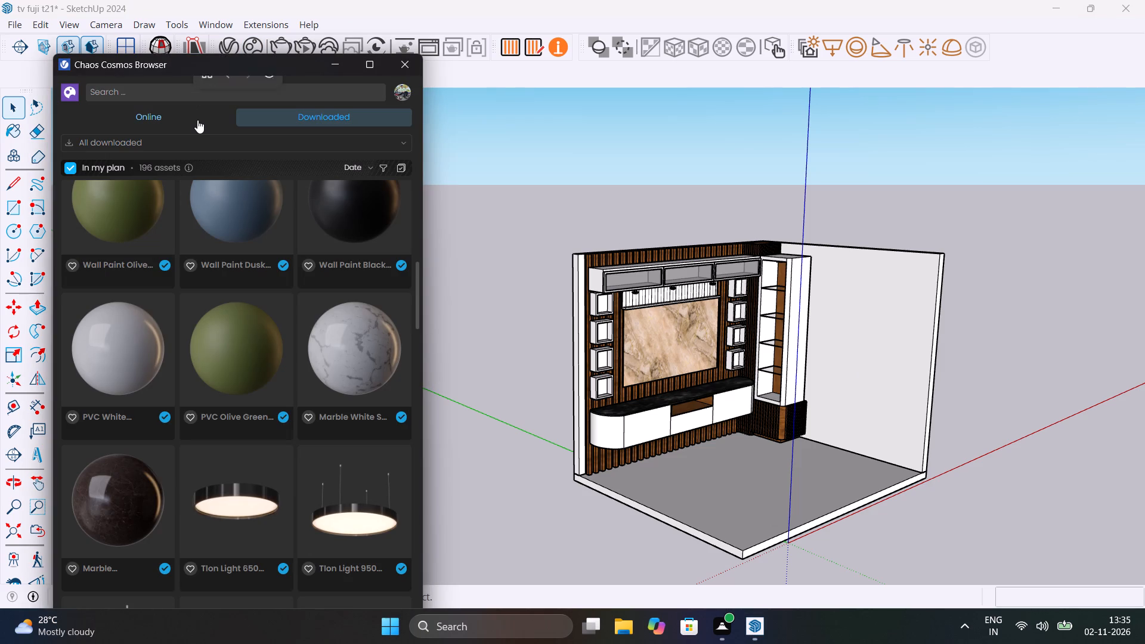
pyautogui.scroll(-5, 286, 312)
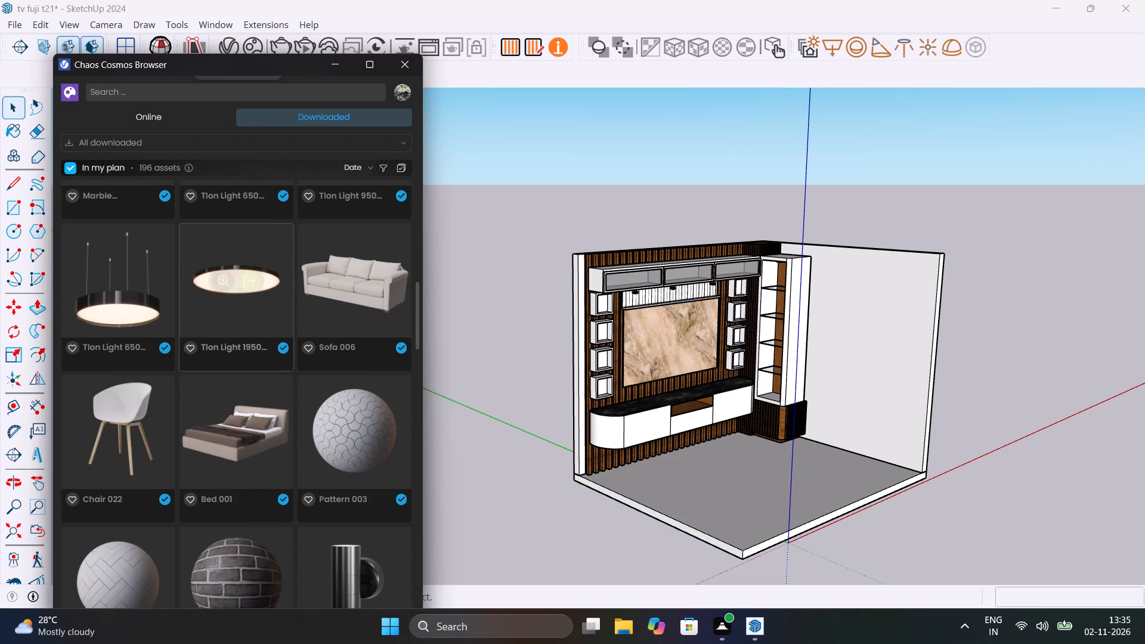
pyautogui.scroll(-5, 286, 312)
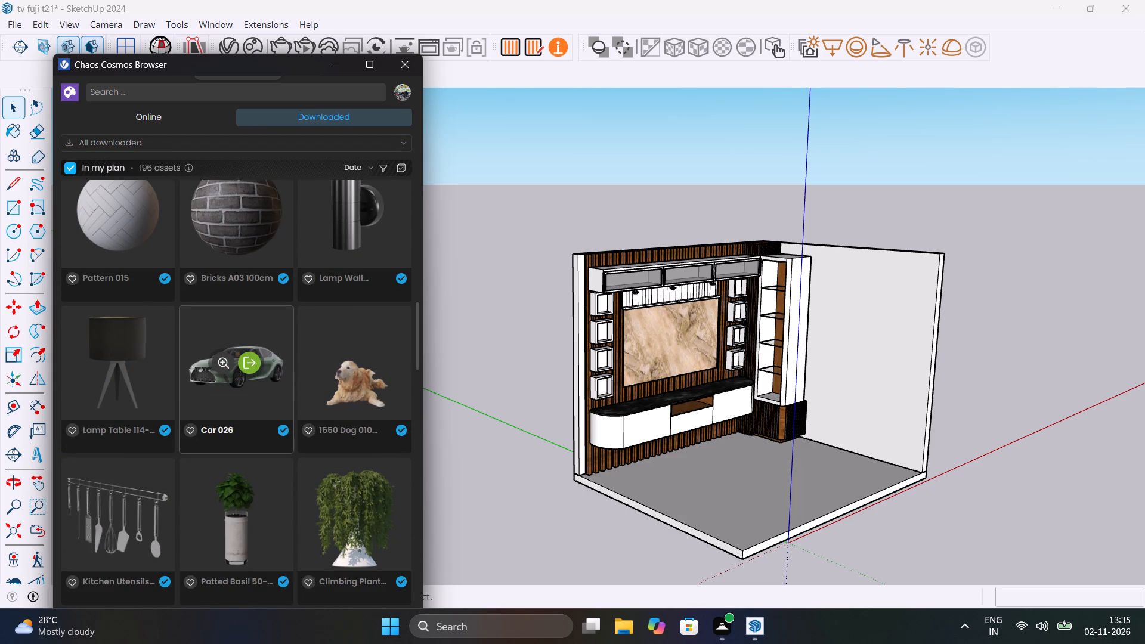
pyautogui.scroll(-3, 286, 312)
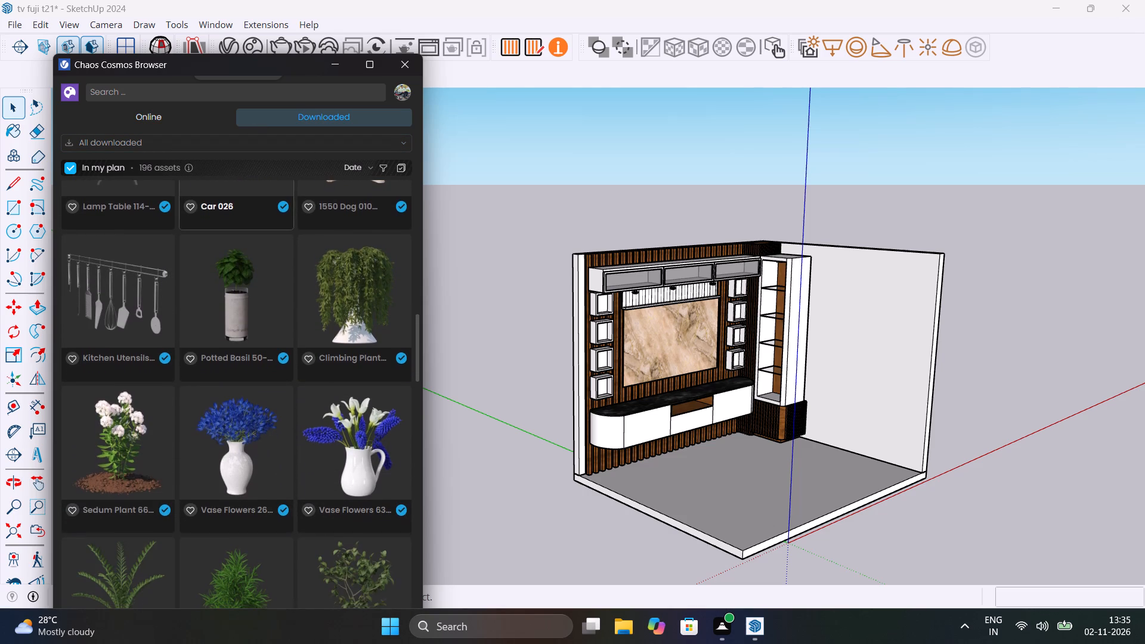
pyautogui.scroll(-3, 286, 312)
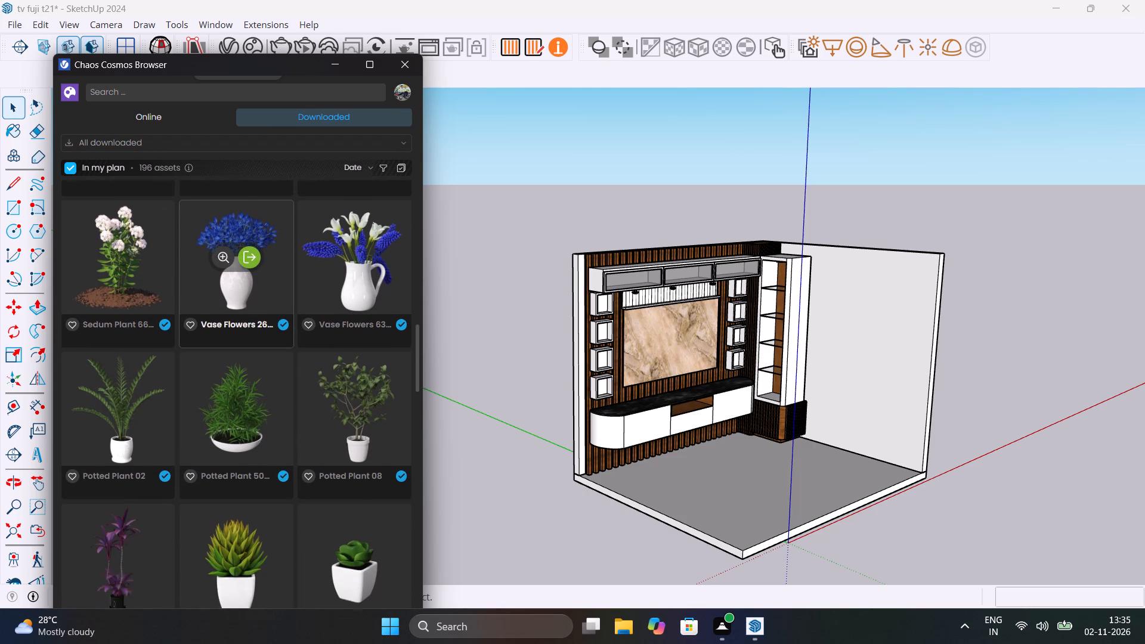
pyautogui.scroll(-1, 286, 312)
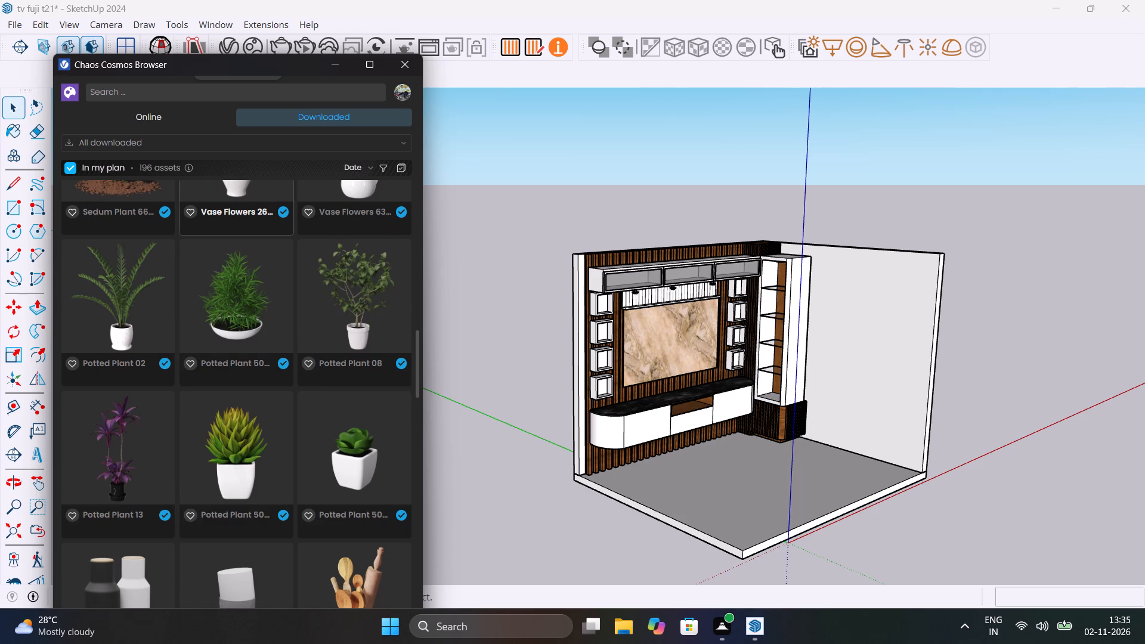
pyautogui.click(251, 449)
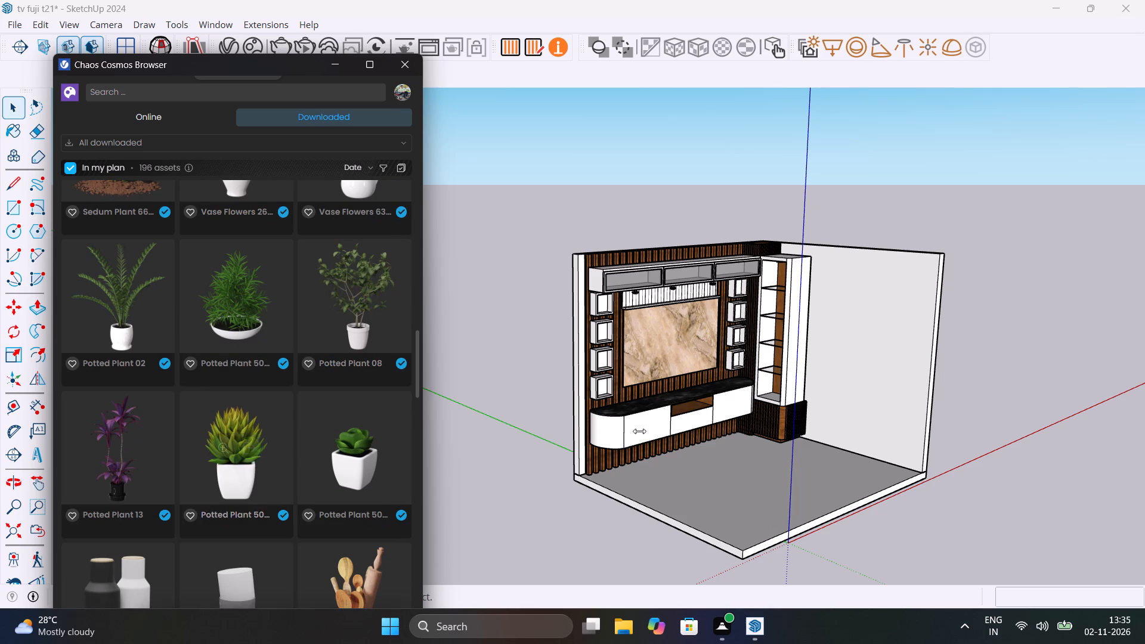
pyautogui.scroll(9, 609, 389)
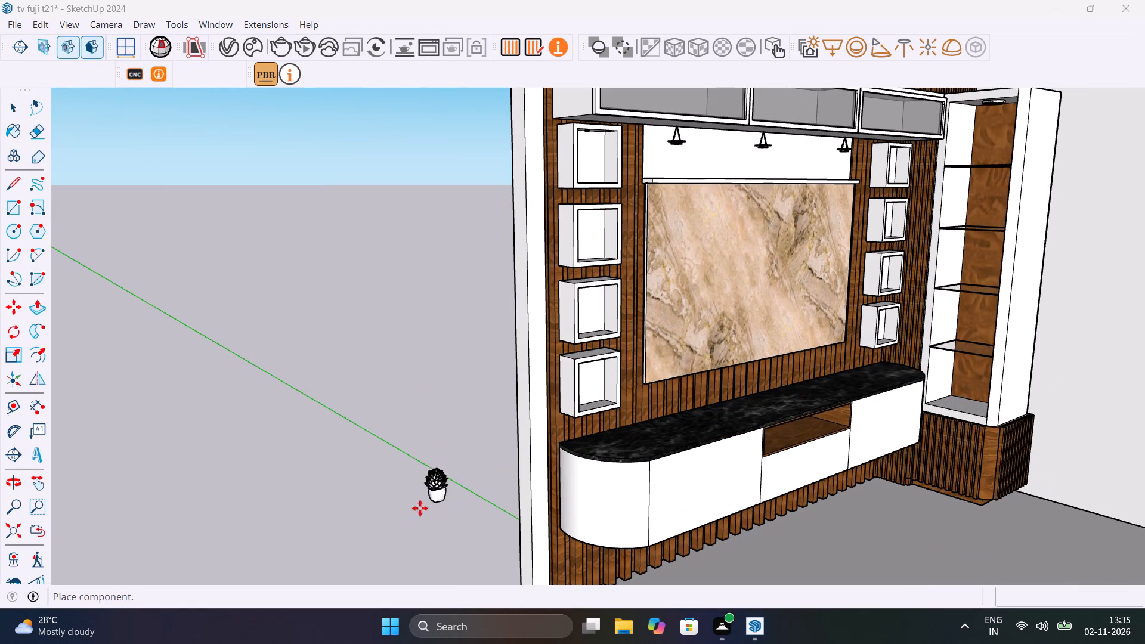
pyautogui.click(377, 520)
pyautogui.press('space')
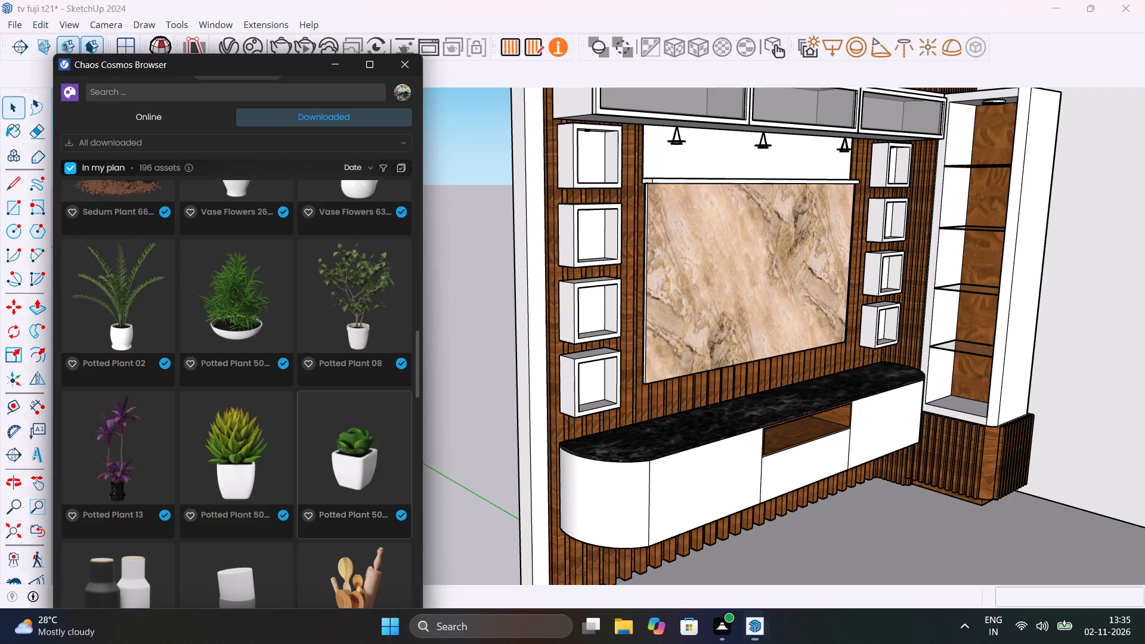
# Insert the small green succulent in a square white pot from Cosmos, between the spiky succulent and the left wall.
pyautogui.click(366, 451)
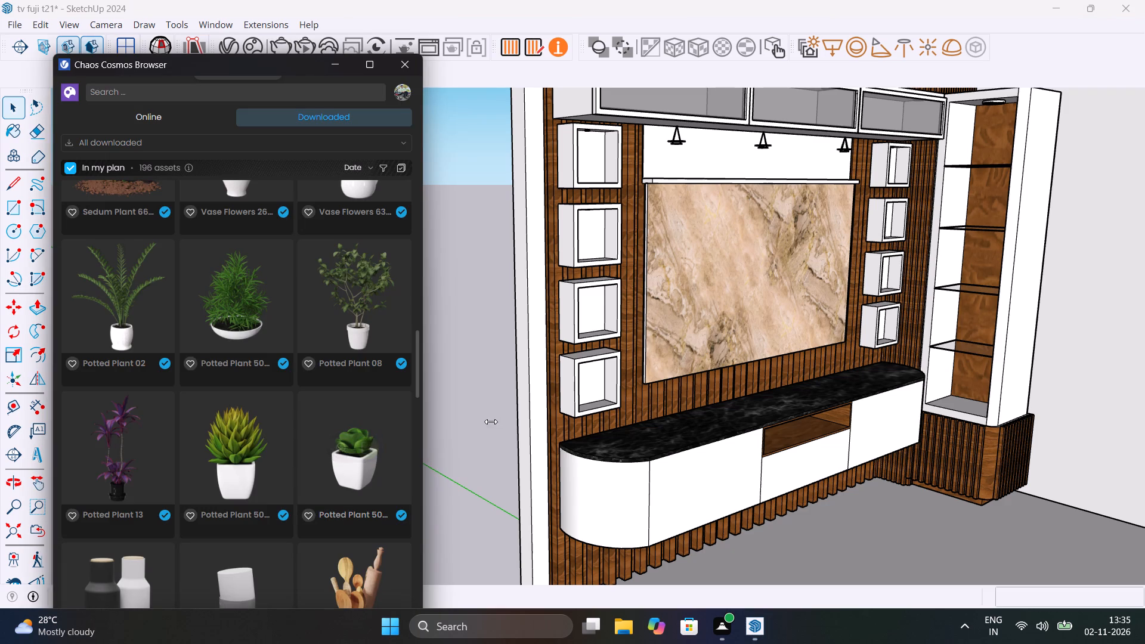
pyautogui.click(442, 479)
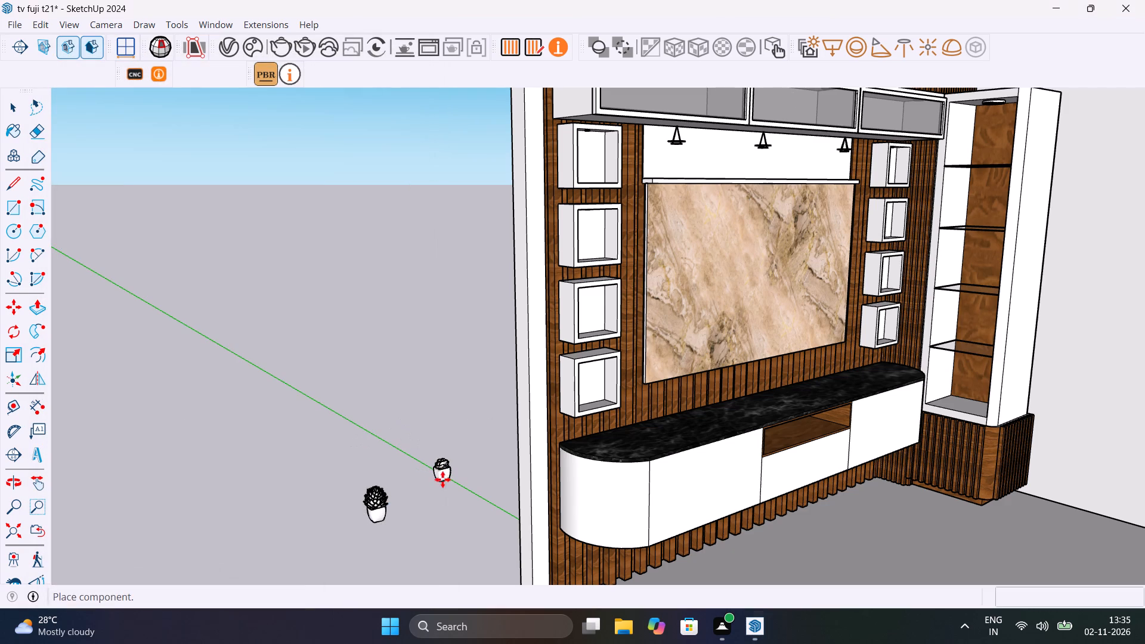
pyautogui.press('space')
# Insert the Decorative Deer figure from Cosmos on the ground in front of the two small potted succulents.
pyautogui.scroll(-6, 348, 481)
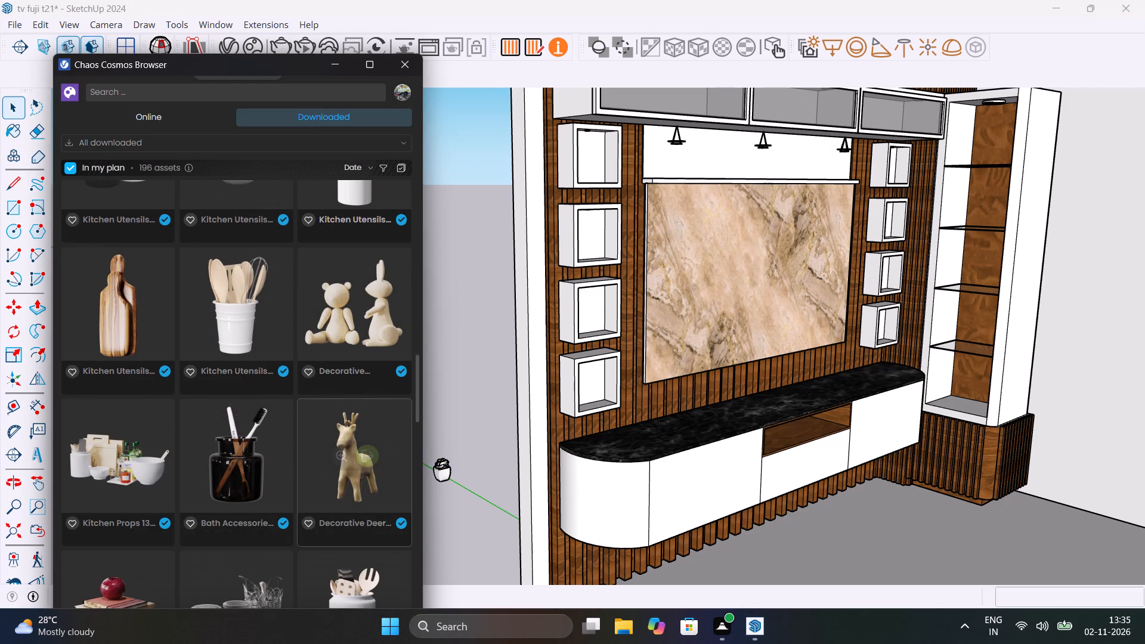
pyautogui.scroll(-2, 348, 481)
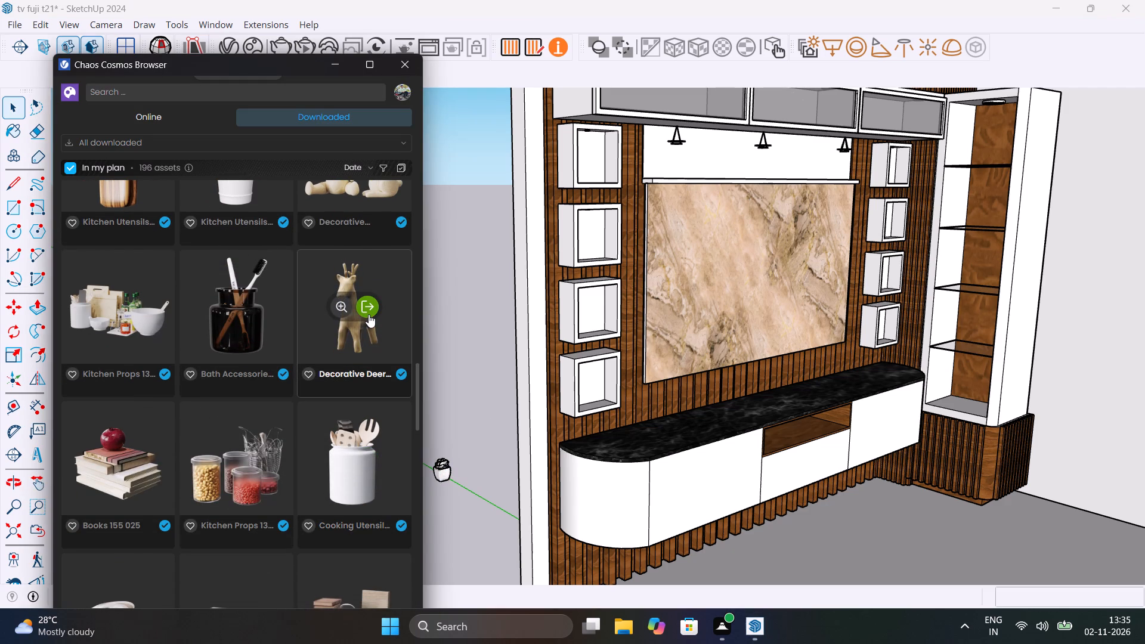
pyautogui.click(369, 314)
pyautogui.click(444, 551)
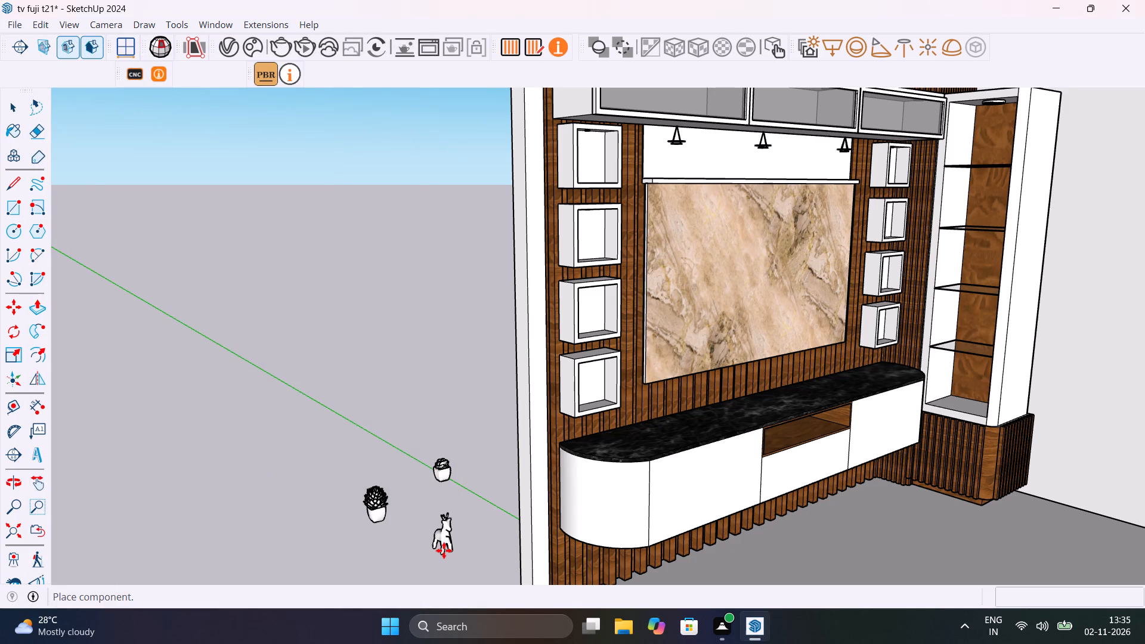
pyautogui.press('space')
# Insert the trailing potted plant Plant 260 031 02 from Cosmos, left of the small potted succulents.
pyautogui.scroll(-3, 338, 488)
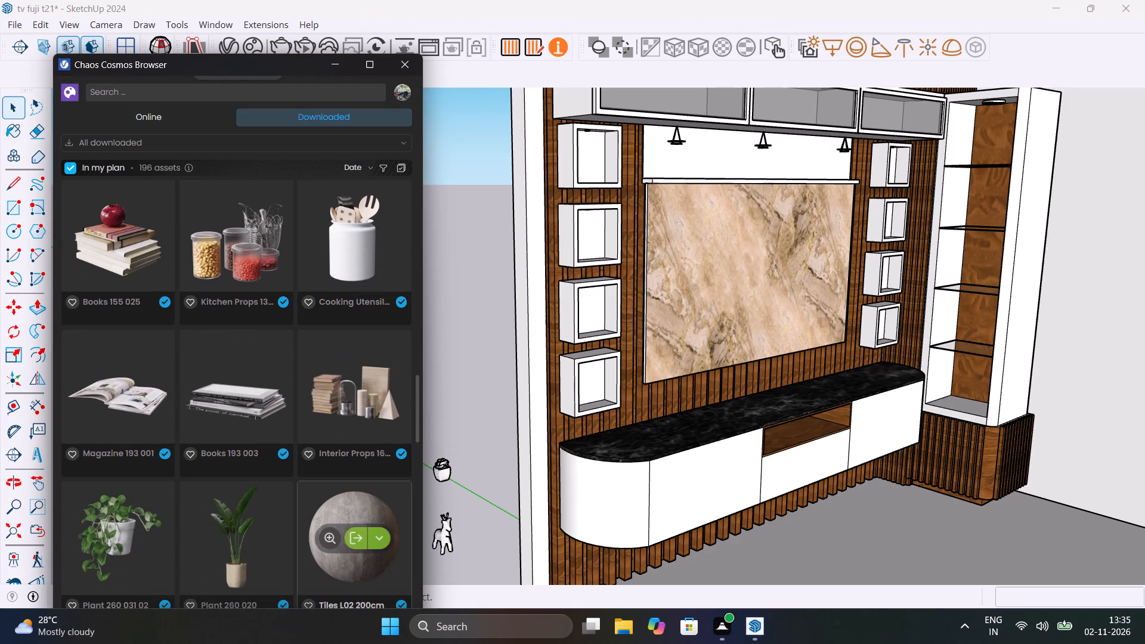
pyautogui.click(128, 540)
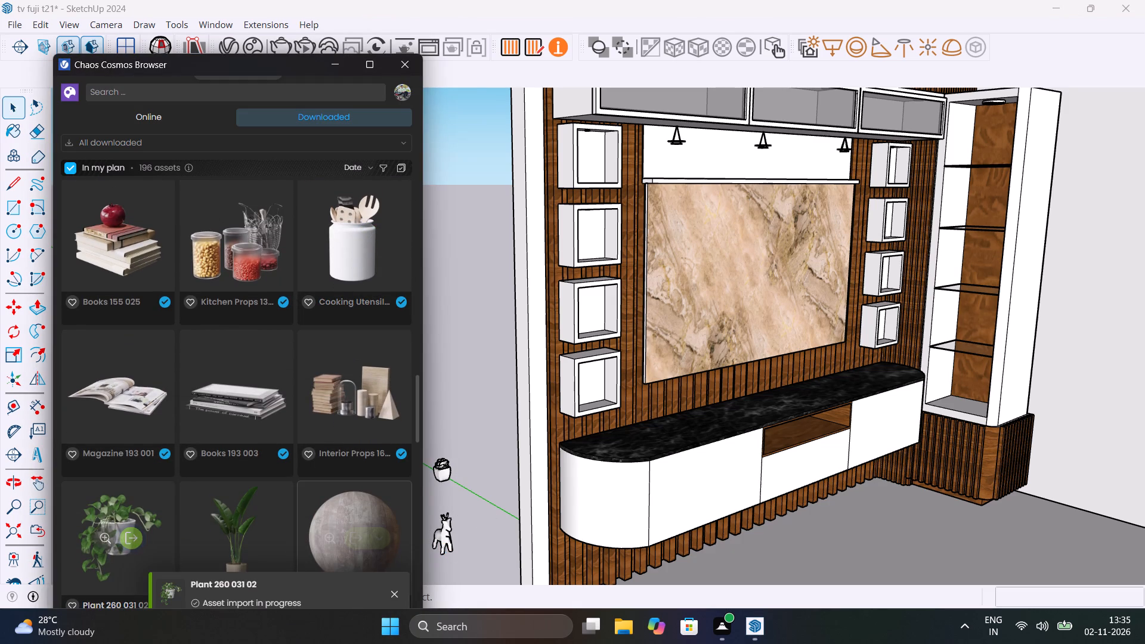
pyautogui.click(263, 511)
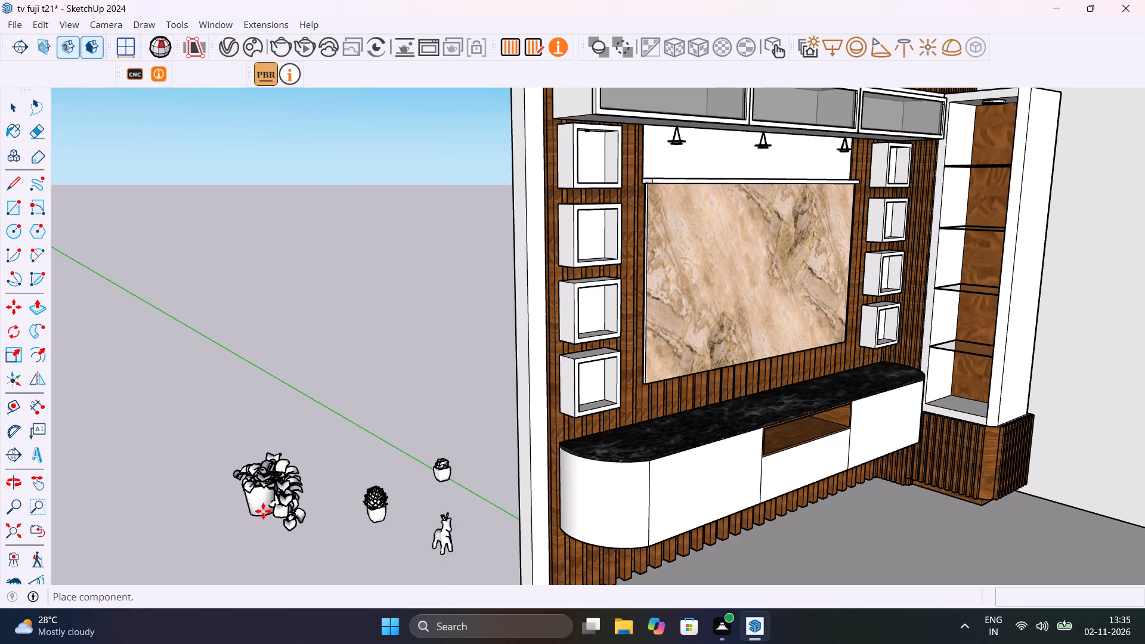
pyautogui.press('space')
# Insert Sculpture 108-23 from Cosmos on the ground behind the small potted succulents.
pyautogui.scroll(-4, 284, 501)
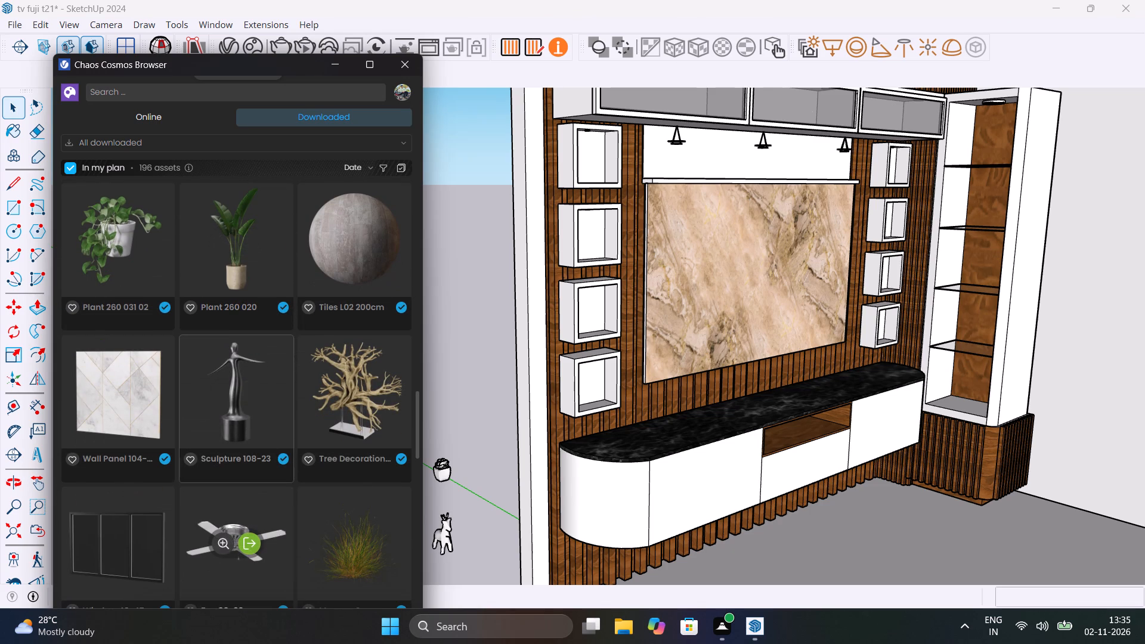
pyautogui.click(246, 395)
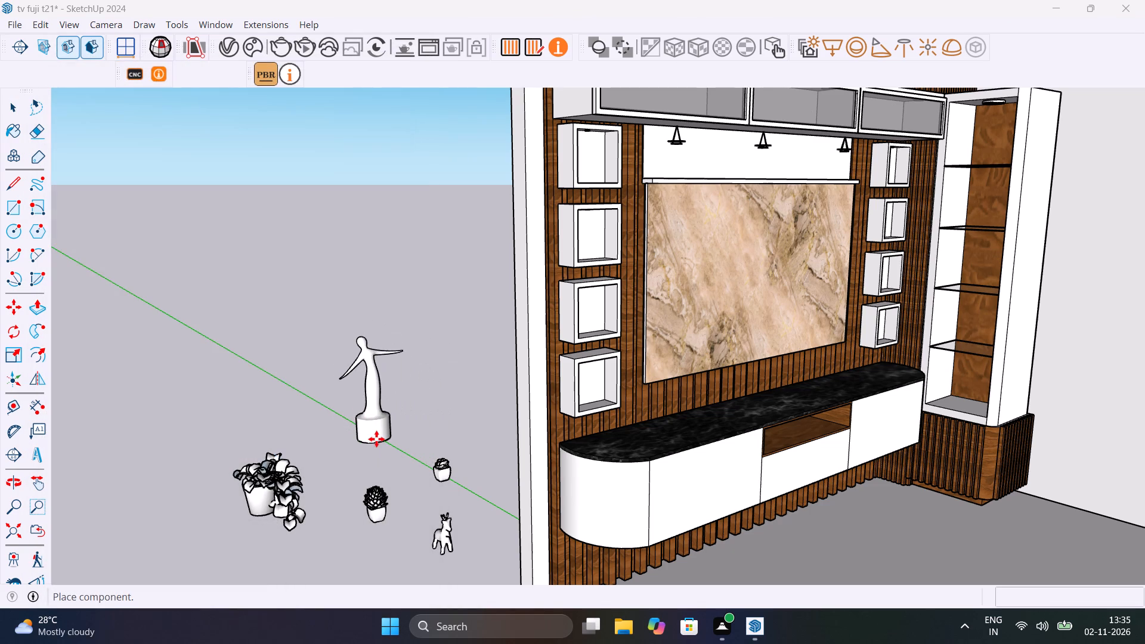
pyautogui.click(376, 439)
pyautogui.press('space')
# Insert the branching Tree Decoration from Cosmos on the ground in front of the trailing potted plant.
pyautogui.click(366, 391)
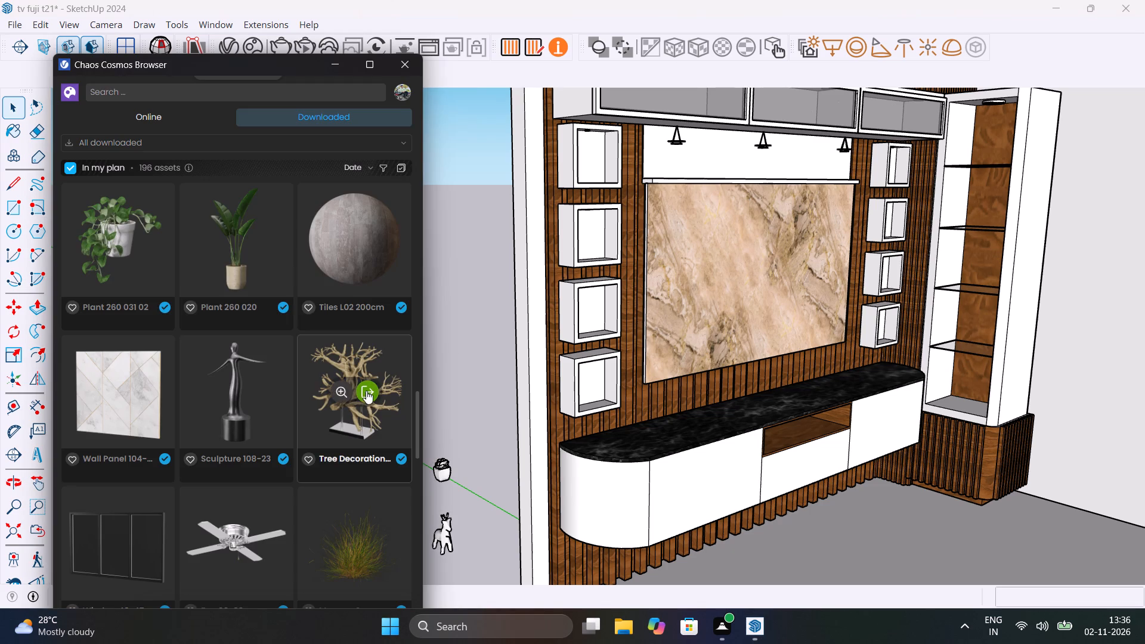
pyautogui.scroll(-6, 298, 428)
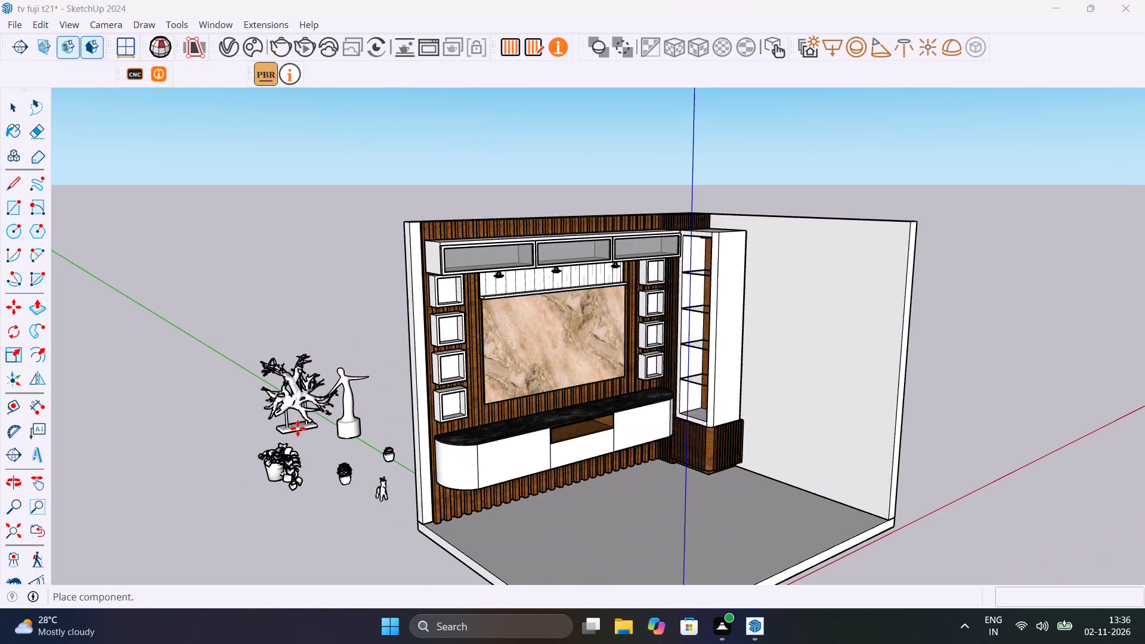
pyautogui.scroll(-8, 298, 428)
pyautogui.click(276, 521)
pyautogui.press('space')
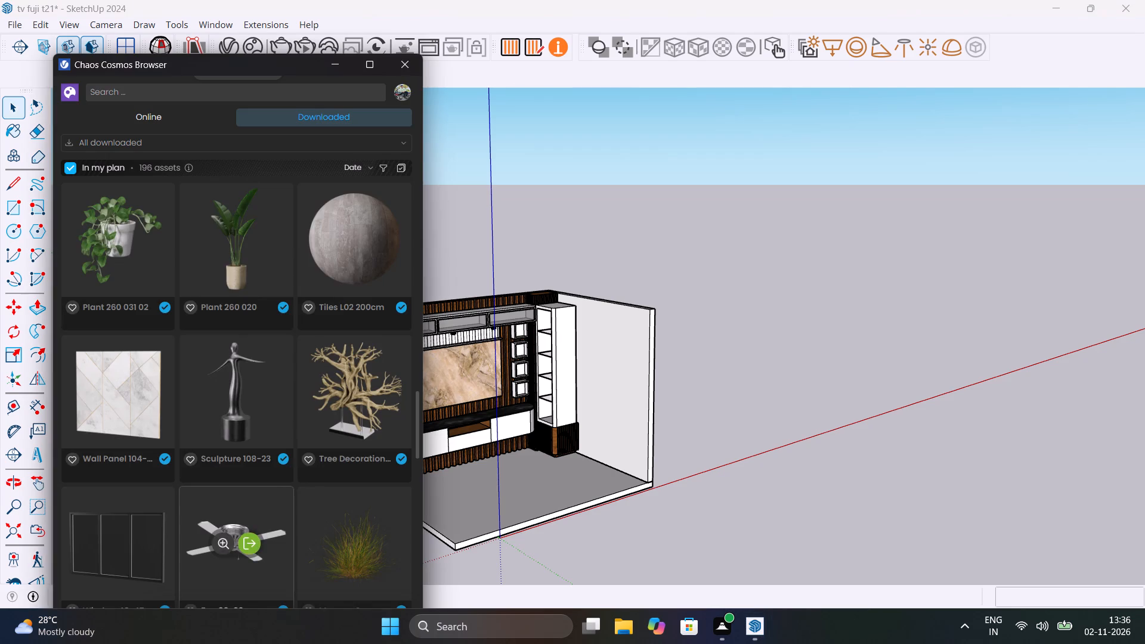
# Insert the Armillary Sphere from Cosmos on the ground behind the trailing potted plant.
pyautogui.scroll(-18, 215, 487)
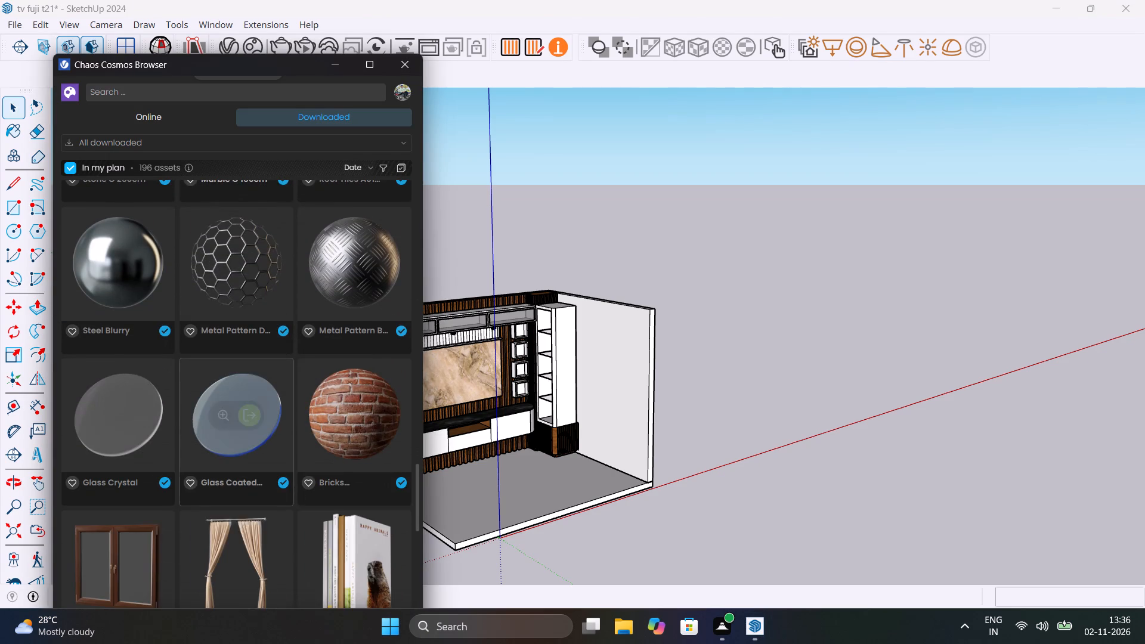
pyautogui.scroll(-5, 218, 480)
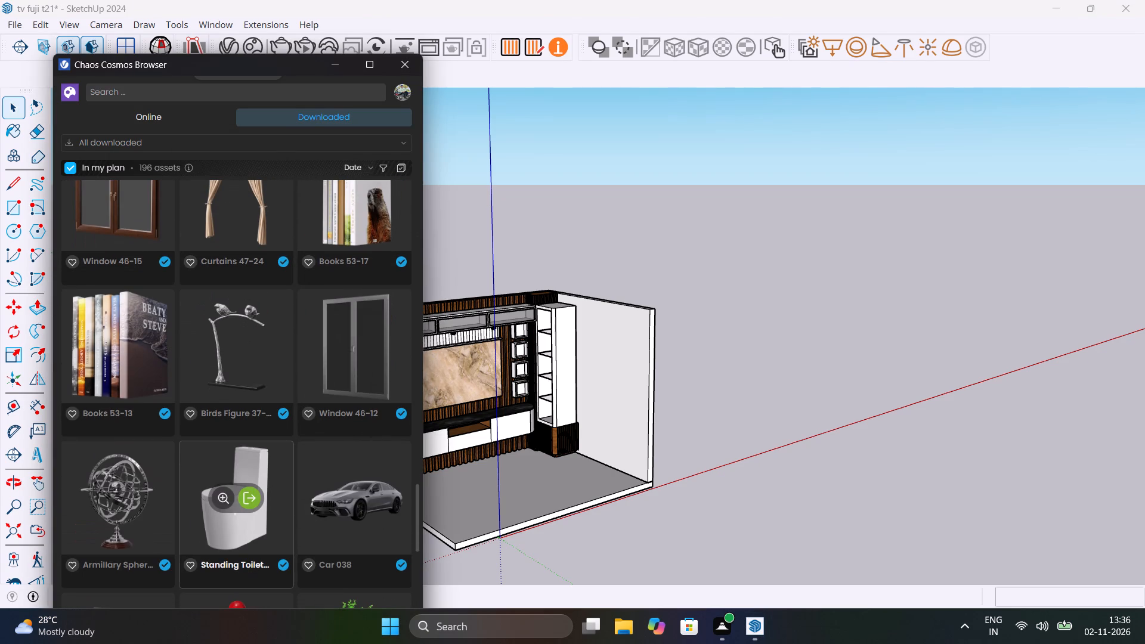
pyautogui.click(134, 490)
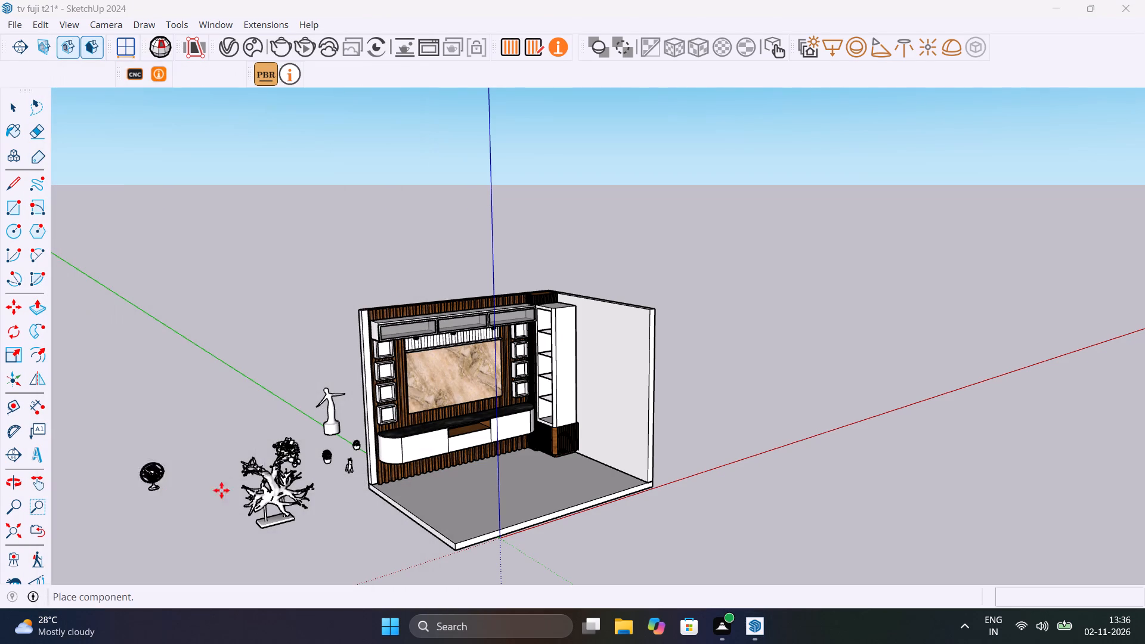
pyautogui.click(260, 438)
pyautogui.press('space')
# Insert the Toy Wooden stacking-ring pyramid from Cosmos on the ground left of the tree decoration.
pyautogui.scroll(-1, 247, 444)
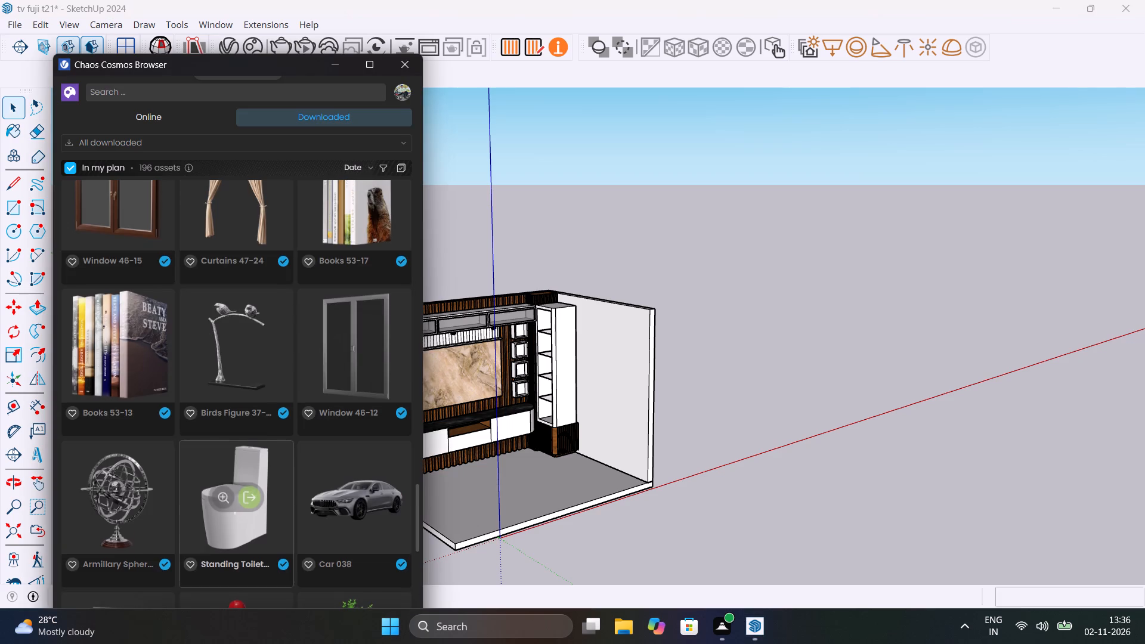
pyautogui.scroll(-3, 247, 444)
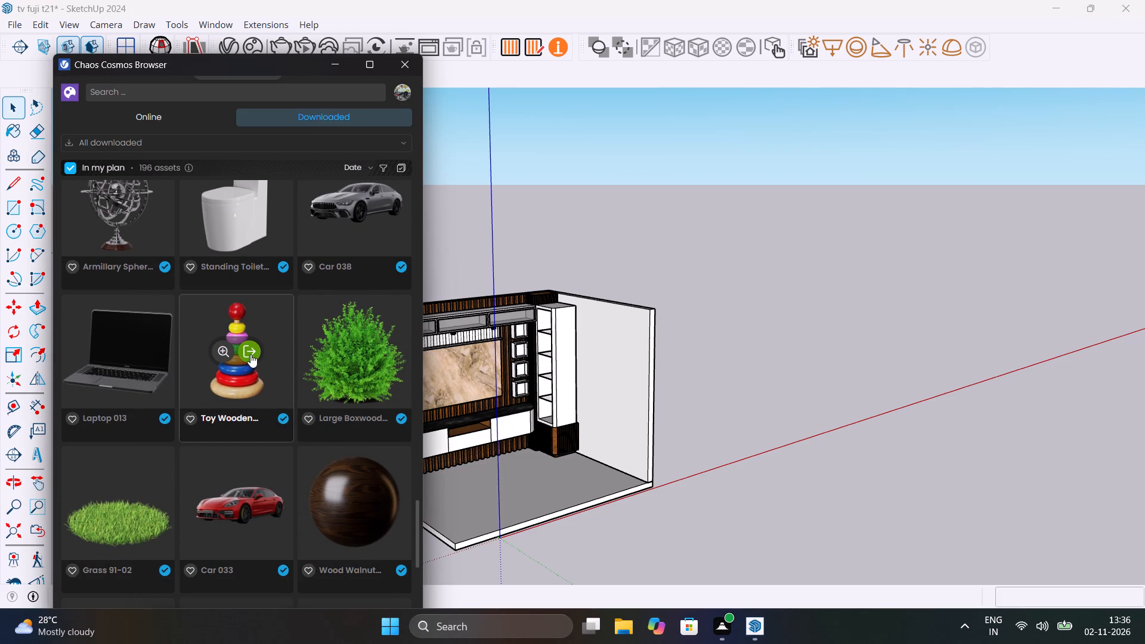
pyautogui.click(251, 352)
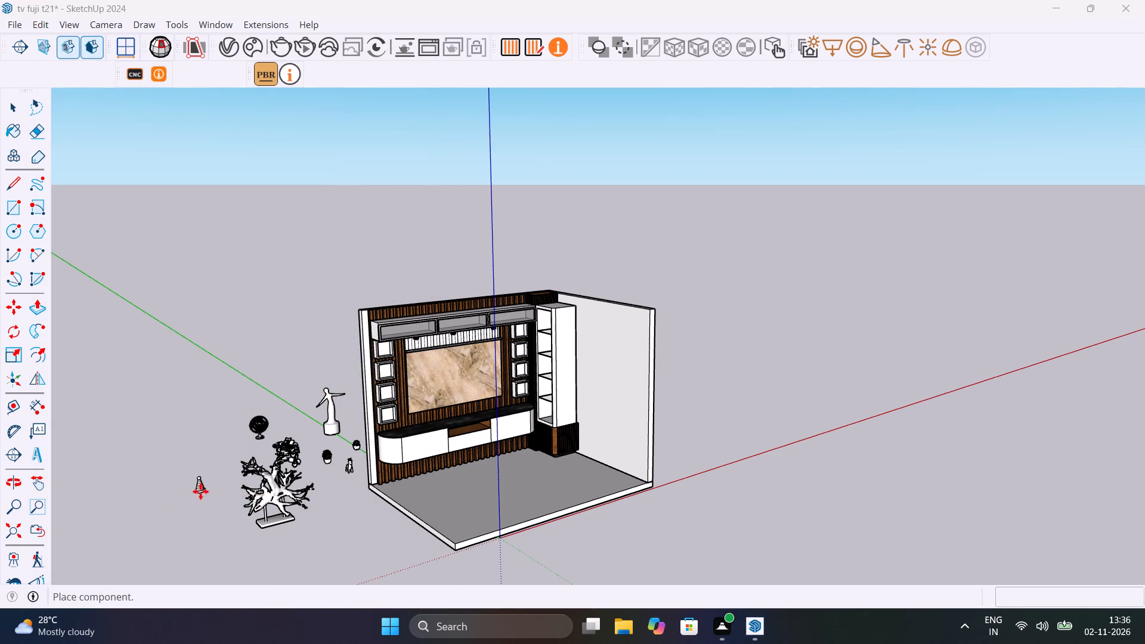
pyautogui.click(200, 491)
pyautogui.press('space')
# Insert the decorative hourglass from Cosmos between the toy pyramid and the tree decoration, and close the asset browser.
pyautogui.scroll(-11, 203, 489)
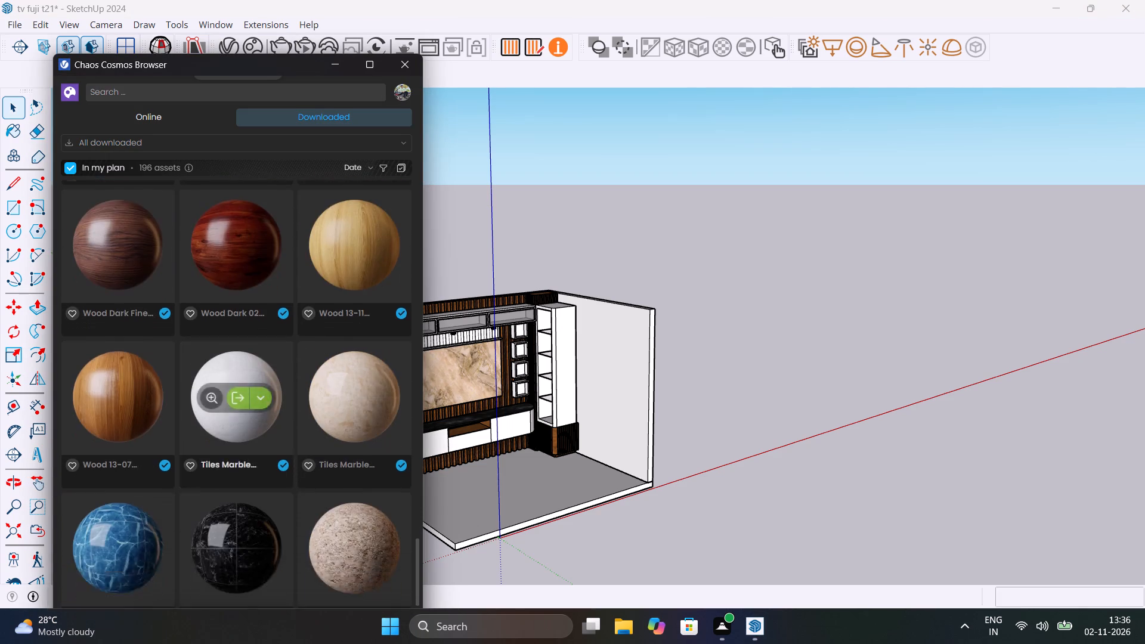
pyautogui.scroll(-12, 203, 489)
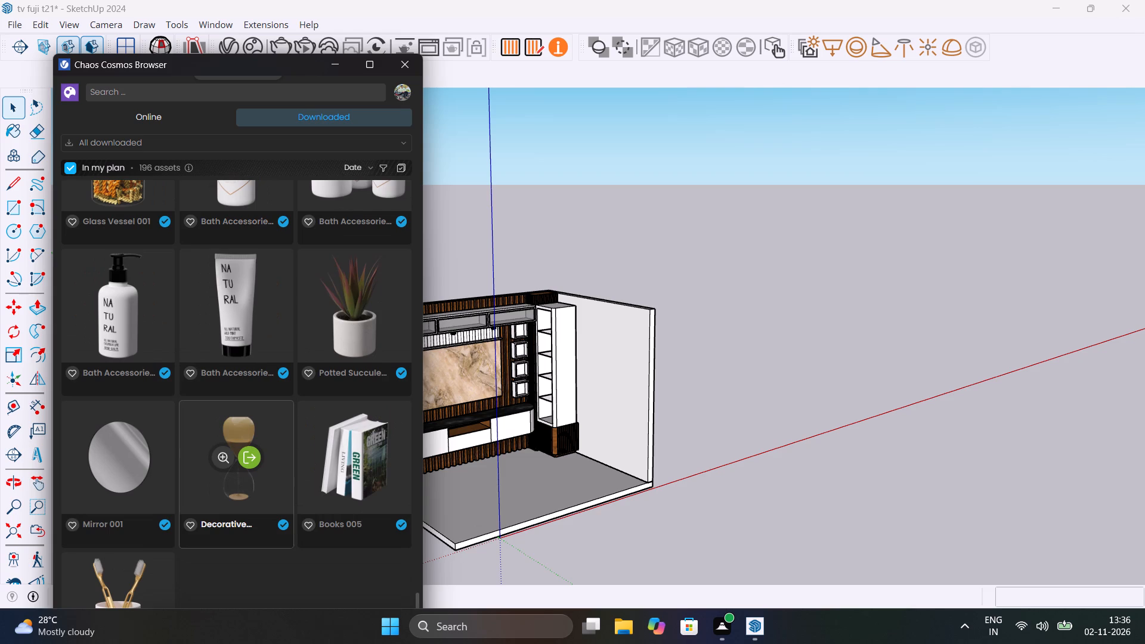
pyautogui.scroll(-2, 203, 489)
pyautogui.click(249, 302)
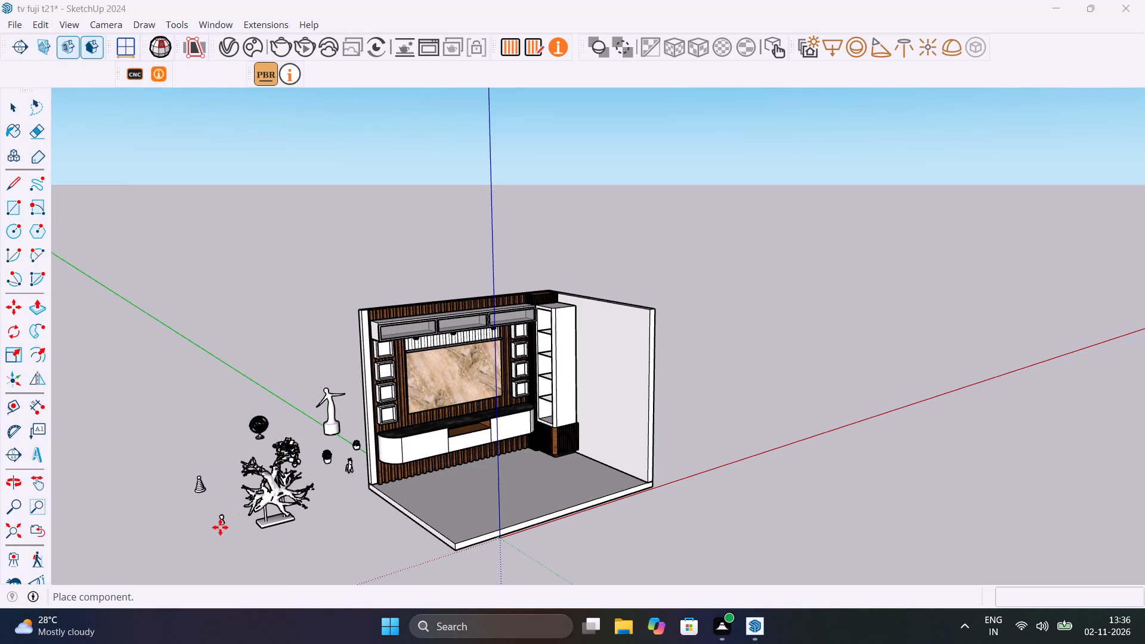
pyautogui.click(220, 528)
pyautogui.press('space')
pyautogui.scroll(-4, 203, 497)
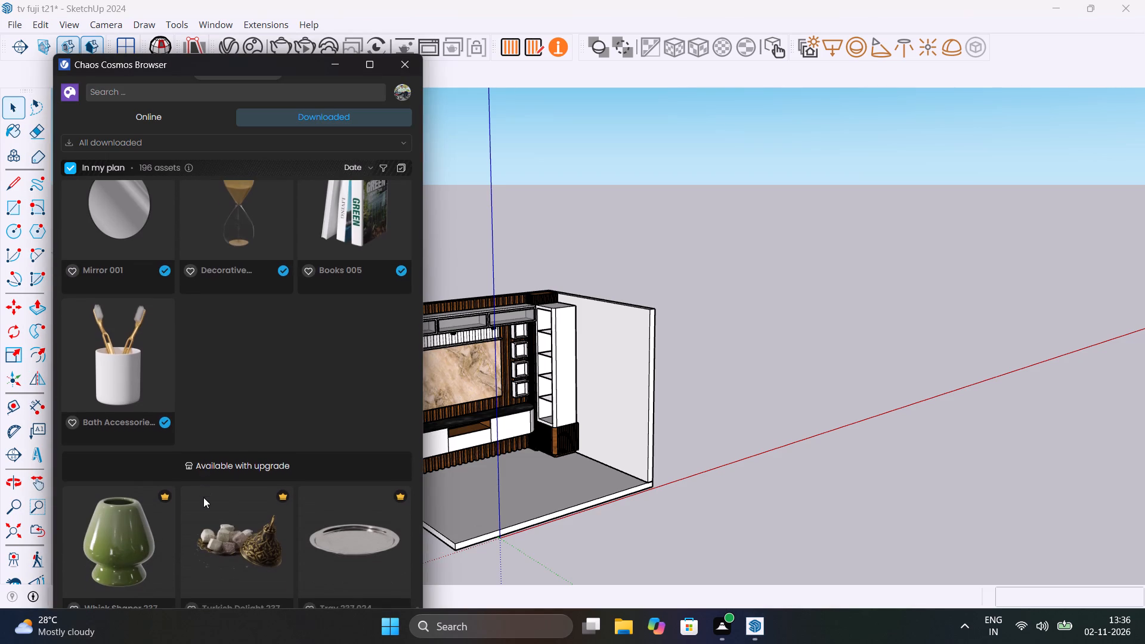
pyautogui.scroll(-10, 203, 497)
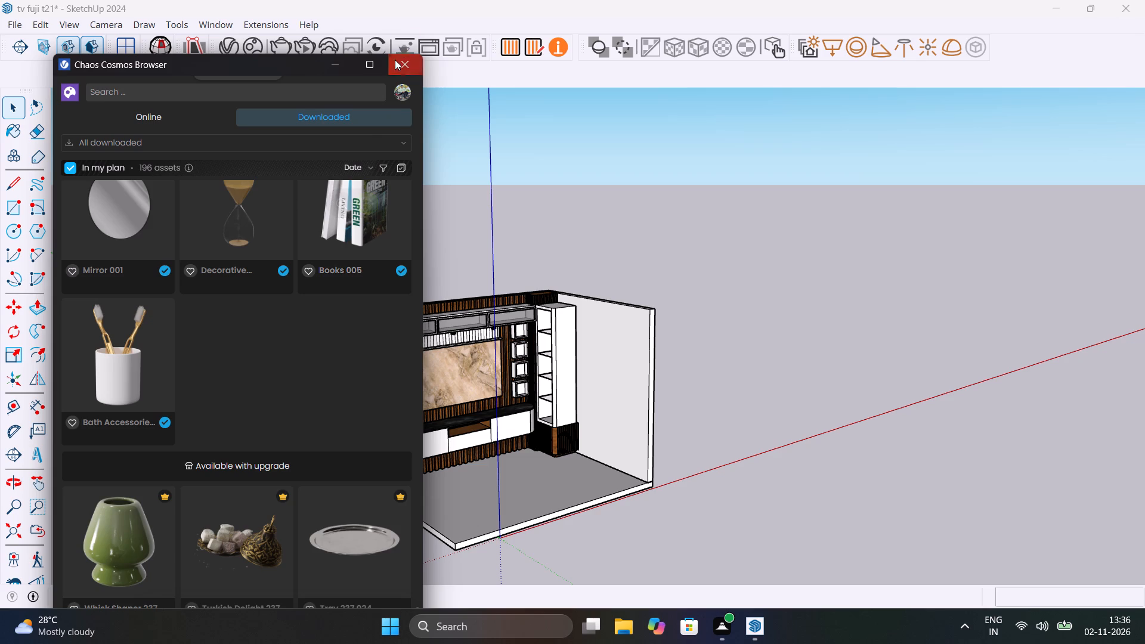
pyautogui.click(400, 62)
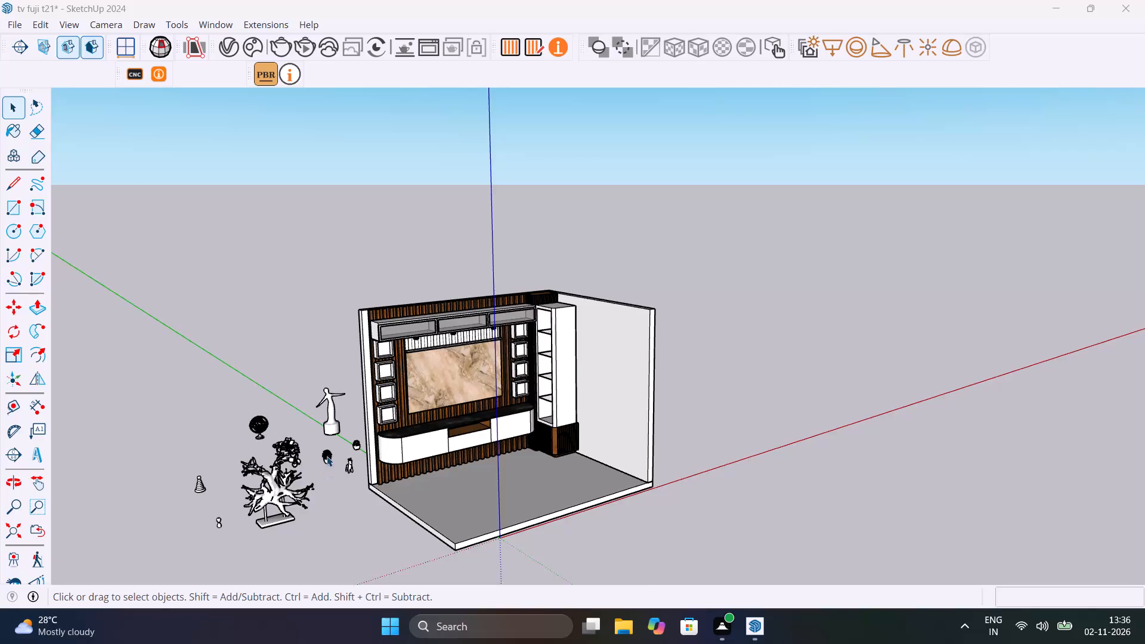
# Scale the open-armed figure sculpture beside the room down uniformly to about a third of its size.
pyautogui.scroll(8, 327, 454)
pyautogui.moveTo(369, 436); pyautogui.dragTo(324, 428, button='middle')
pyautogui.scroll(4, 365, 393)
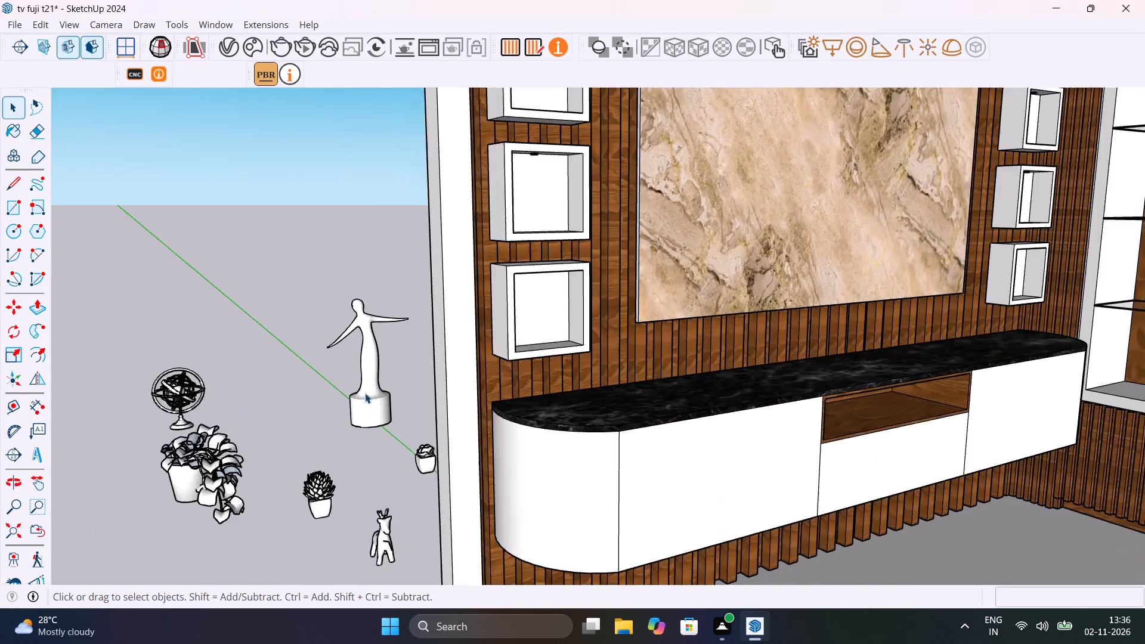
pyautogui.scroll(4, 365, 393)
pyautogui.click(382, 339)
pyautogui.press('s')
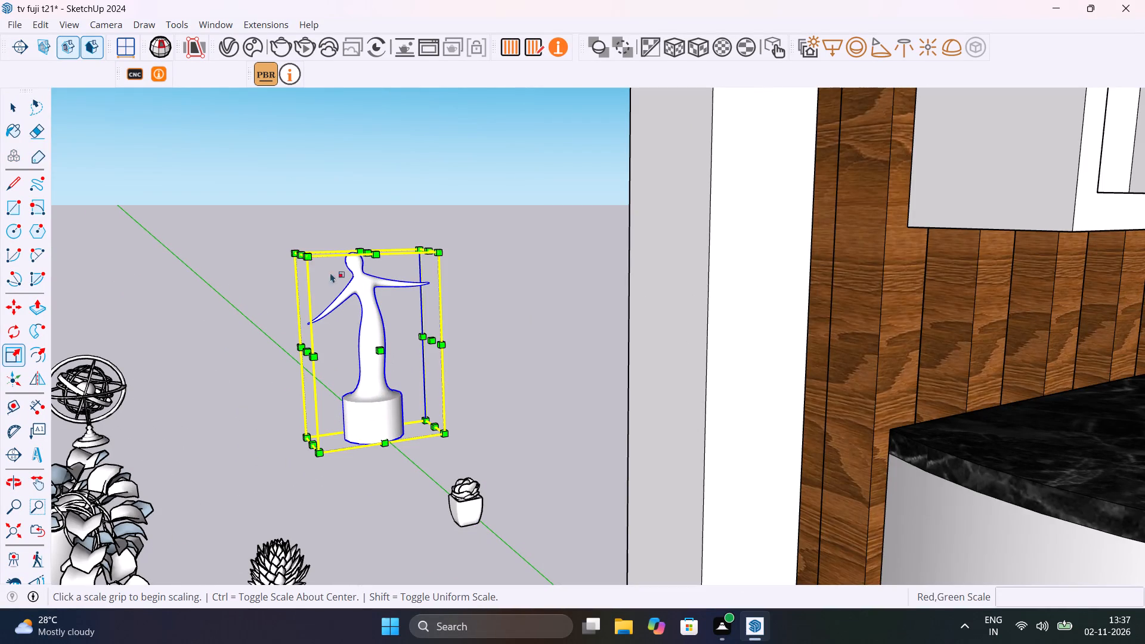
pyautogui.click(296, 249)
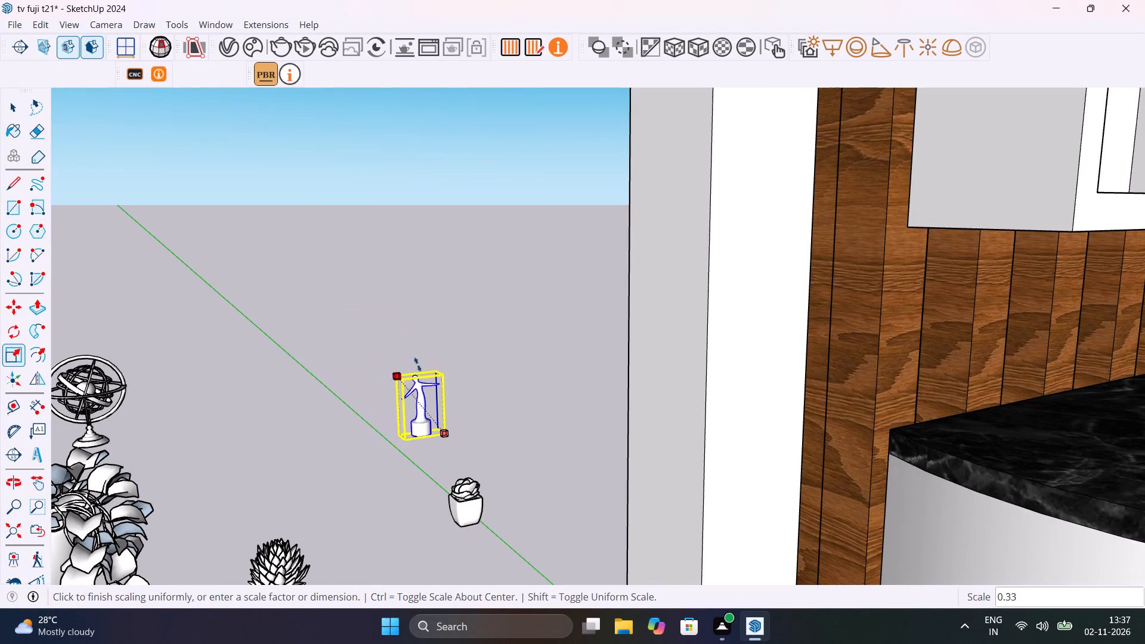
pyautogui.click(389, 370)
pyautogui.scroll(-9, 445, 425)
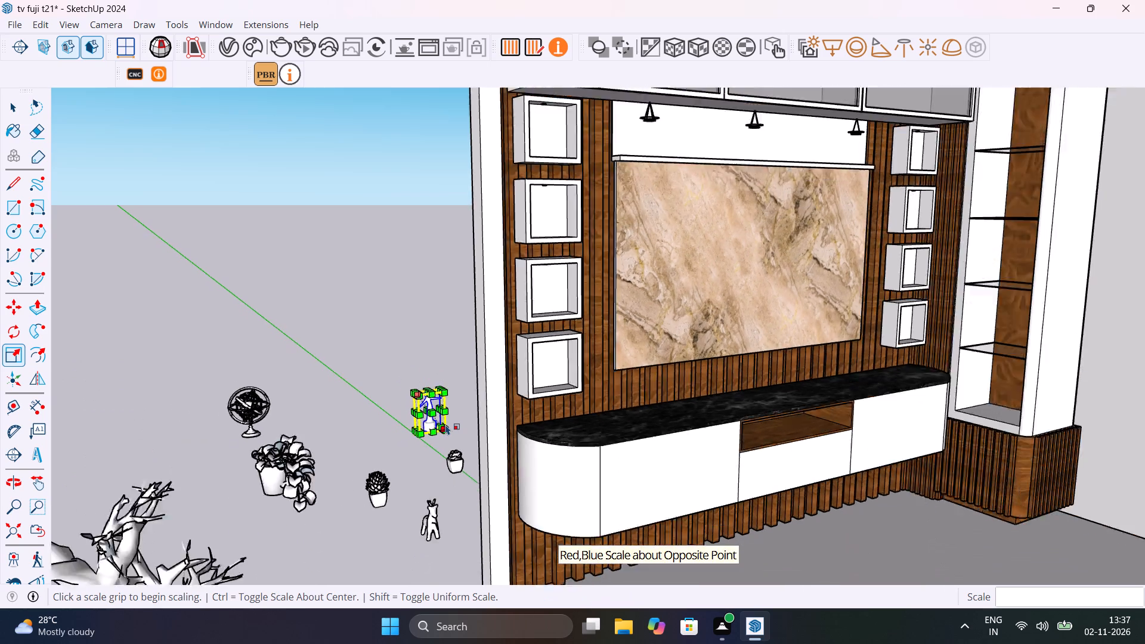
pyautogui.scroll(-2, 445, 425)
pyautogui.press('space')
# Scale the branching tree decoration on the ground down uniformly to about 0.25.
pyautogui.keyDown('shift'); pyautogui.moveTo(253, 522); pyautogui.dragTo(290, 320, button='middle'); pyautogui.keyUp('shift')
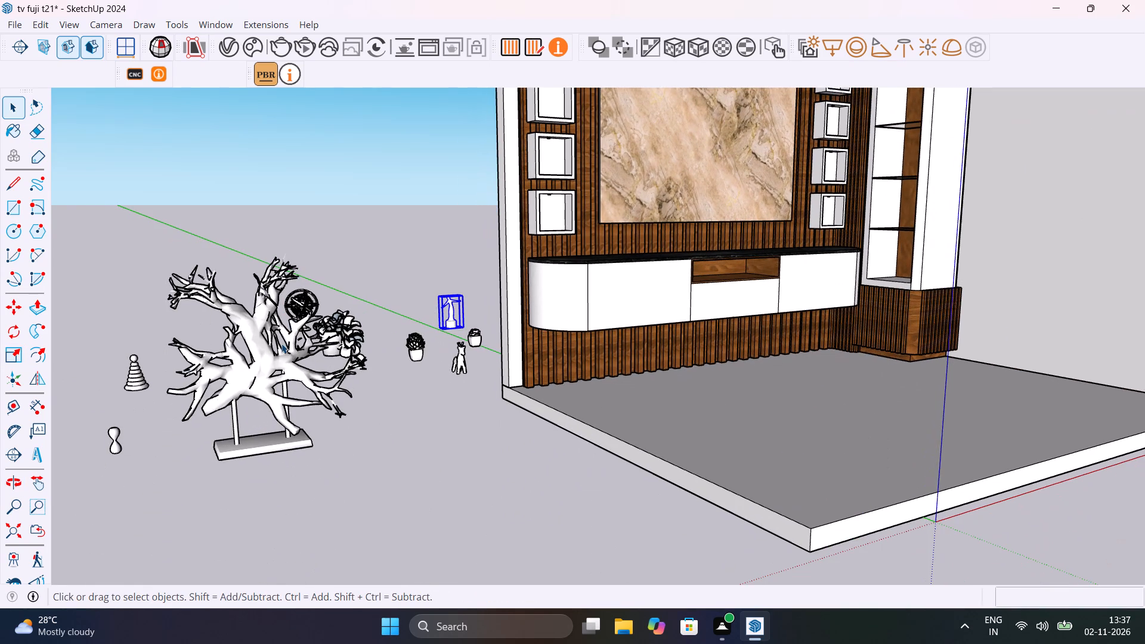
pyautogui.click(281, 343)
pyautogui.click(271, 371)
pyautogui.scroll(-1, 310, 379)
pyautogui.moveTo(310, 379); pyautogui.dragTo(227, 472, button='middle')
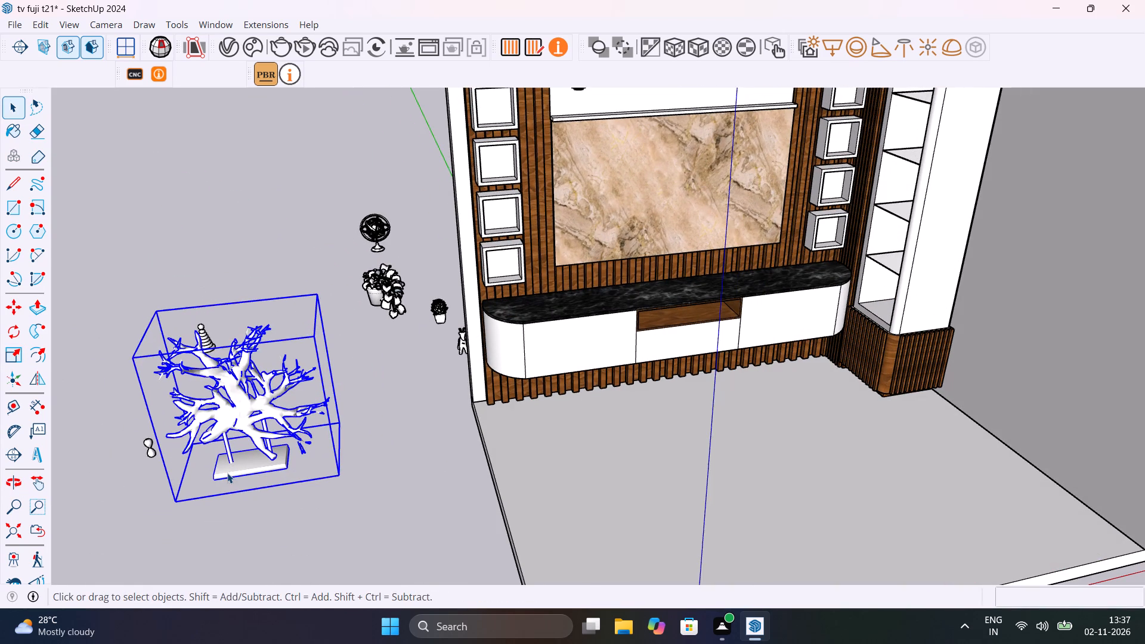
pyautogui.press('s')
pyautogui.click(158, 309)
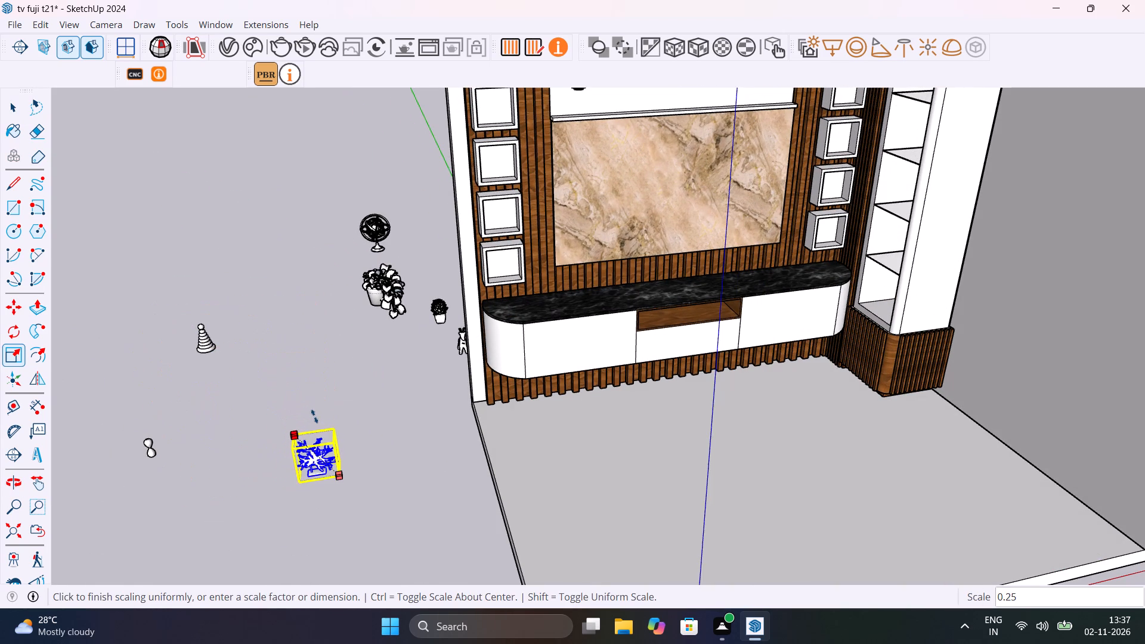
pyautogui.click(314, 416)
pyautogui.press('space')
# Scale the trailing potted plant in front of the armillary sphere down uniformly to roughly half its size.
pyautogui.moveTo(235, 451); pyautogui.dragTo(239, 444, button='middle')
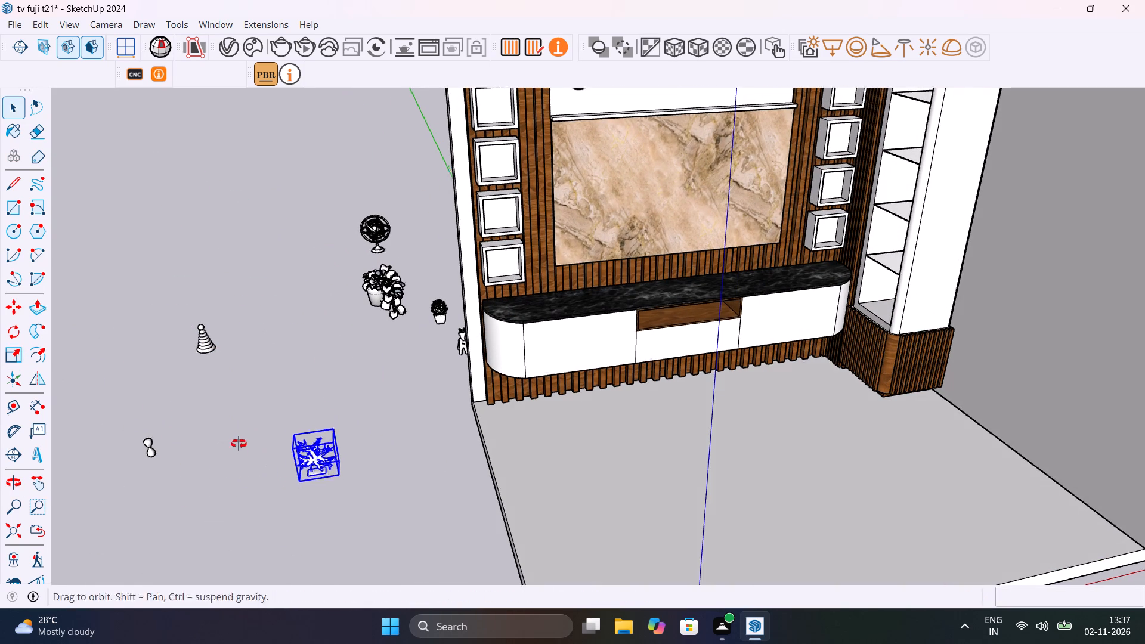
pyautogui.moveTo(239, 444); pyautogui.dragTo(216, 355, button='middle')
pyautogui.click(212, 472)
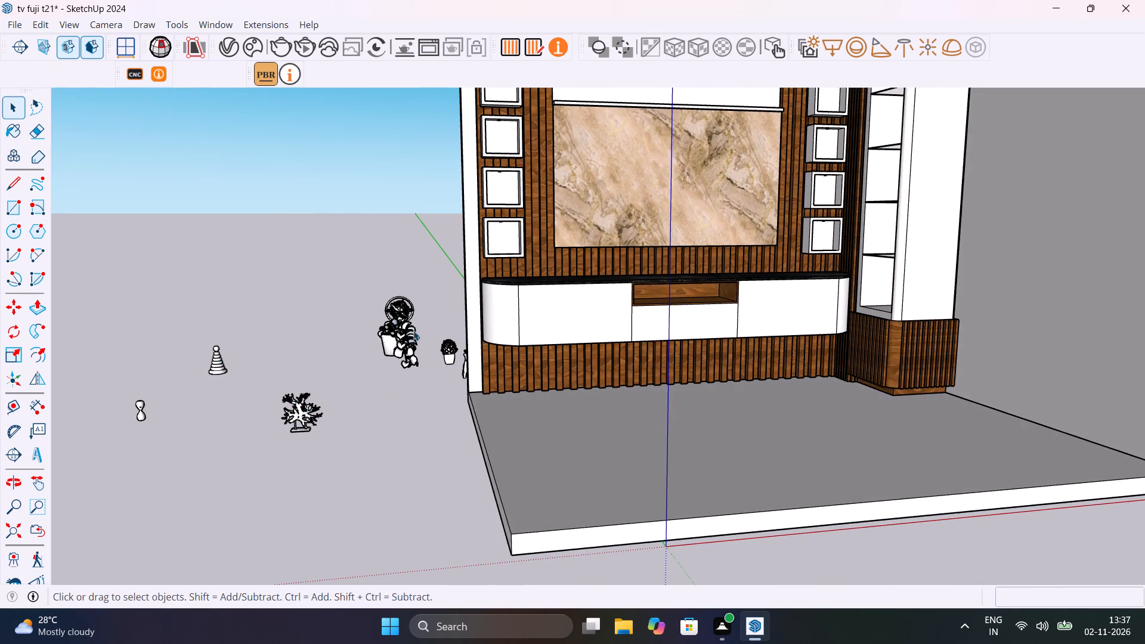
pyautogui.scroll(7, 413, 330)
pyautogui.click(372, 355)
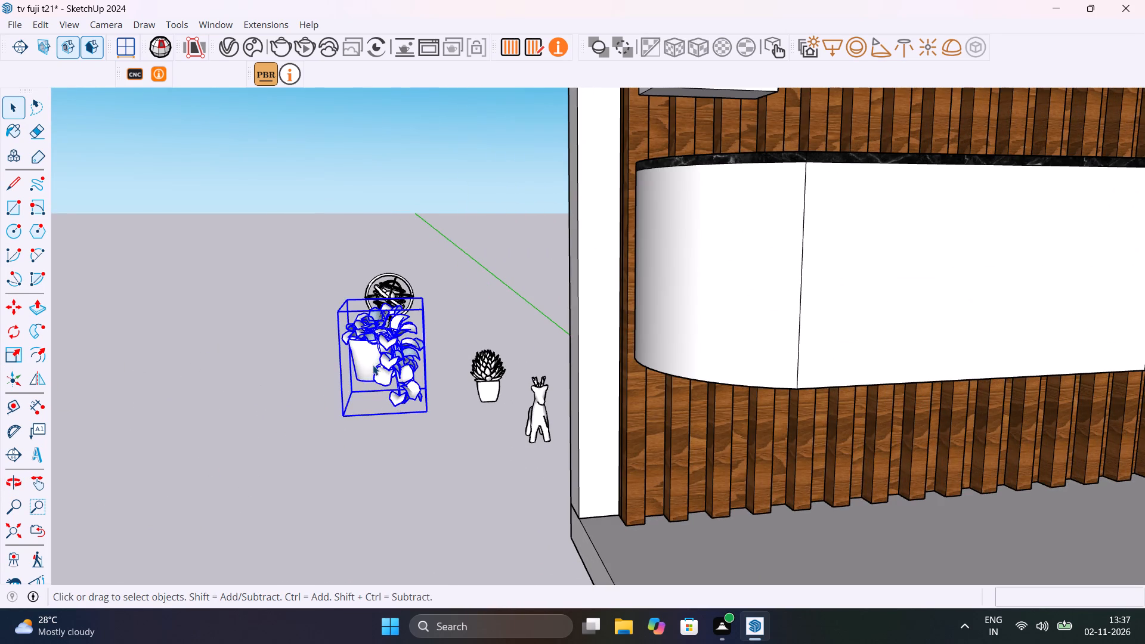
pyautogui.moveTo(373, 364); pyautogui.dragTo(397, 415, button='middle')
pyautogui.press('s')
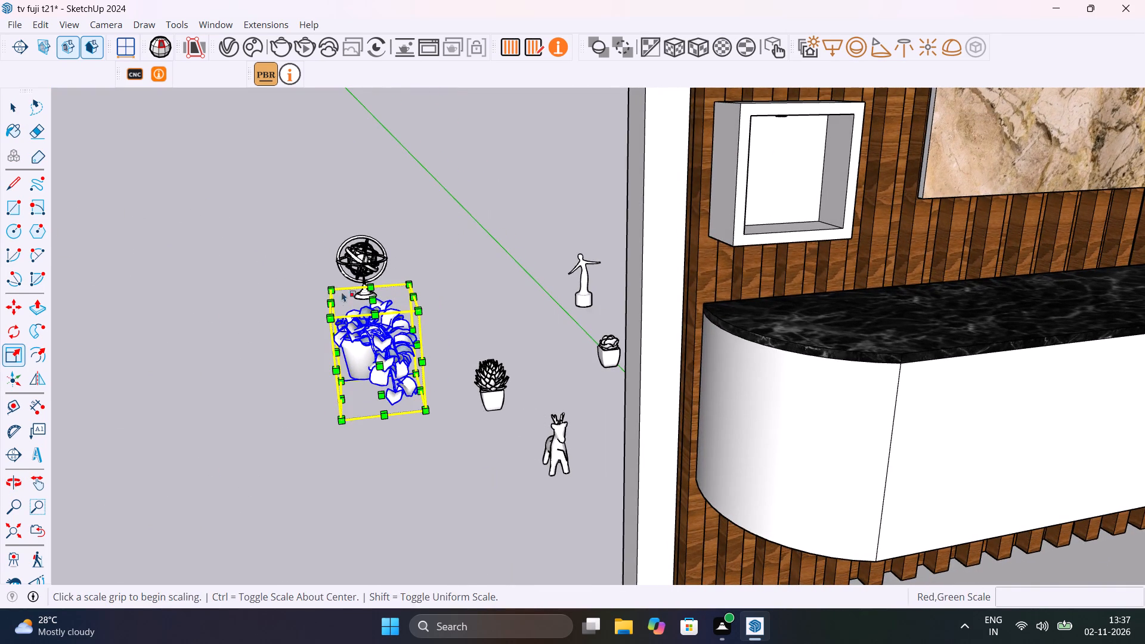
pyautogui.click(332, 285)
pyautogui.click(398, 327)
pyautogui.press('space')
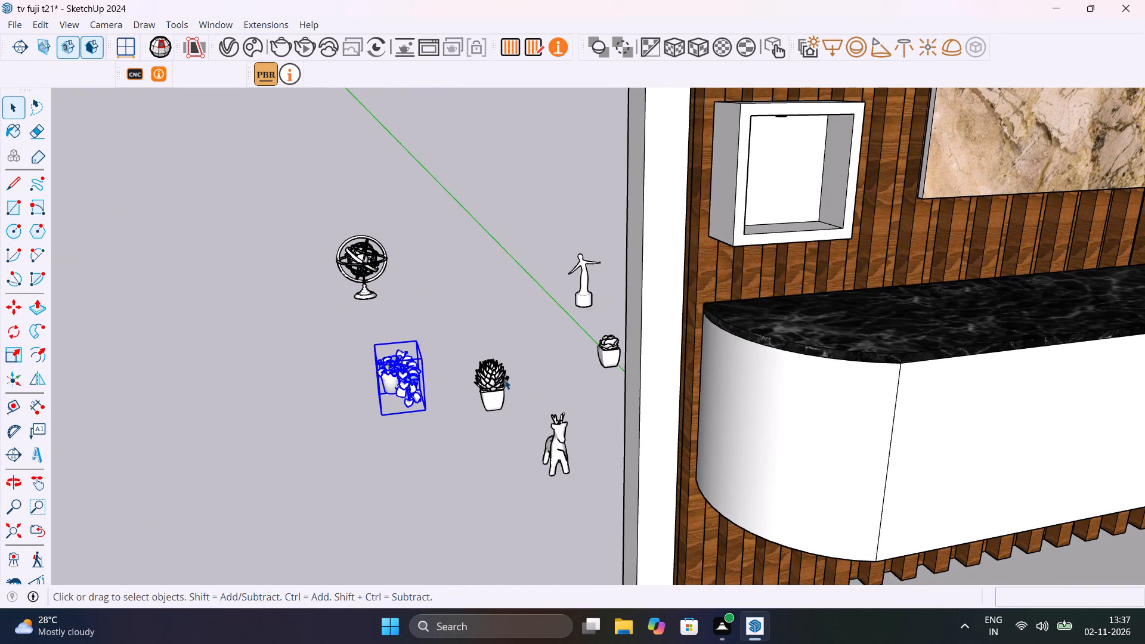
# Move the spiky potted succulent from the ground into the lowest cube niche left of the marble TV panel.
pyautogui.click(505, 379)
pyautogui.scroll(5, 498, 379)
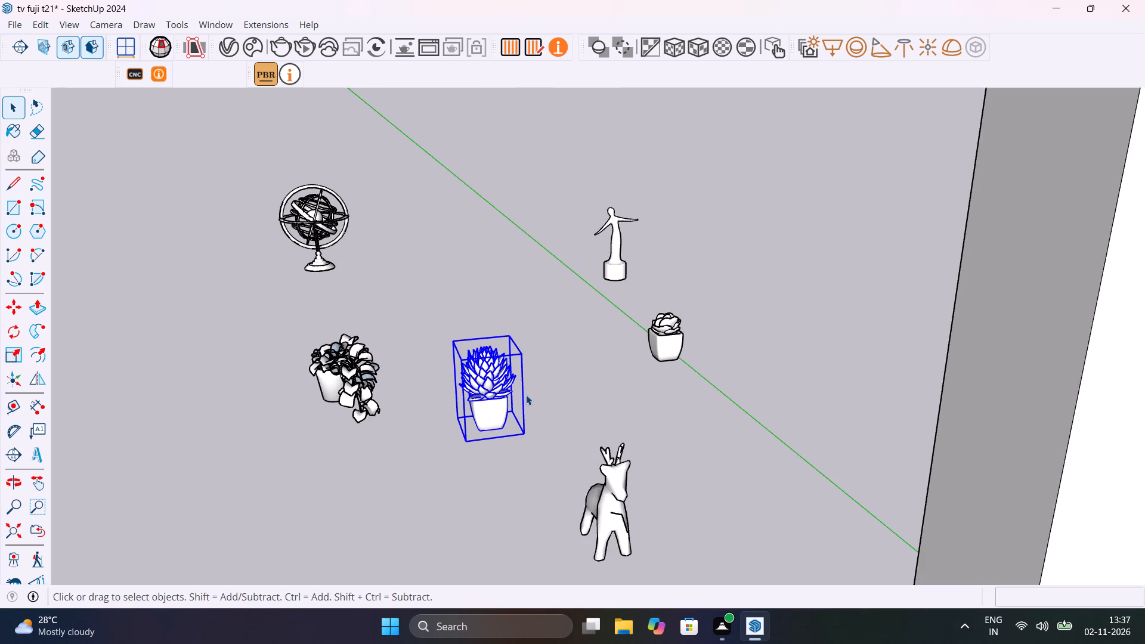
pyautogui.press('m')
pyautogui.click(523, 433)
pyautogui.scroll(-15, 442, 420)
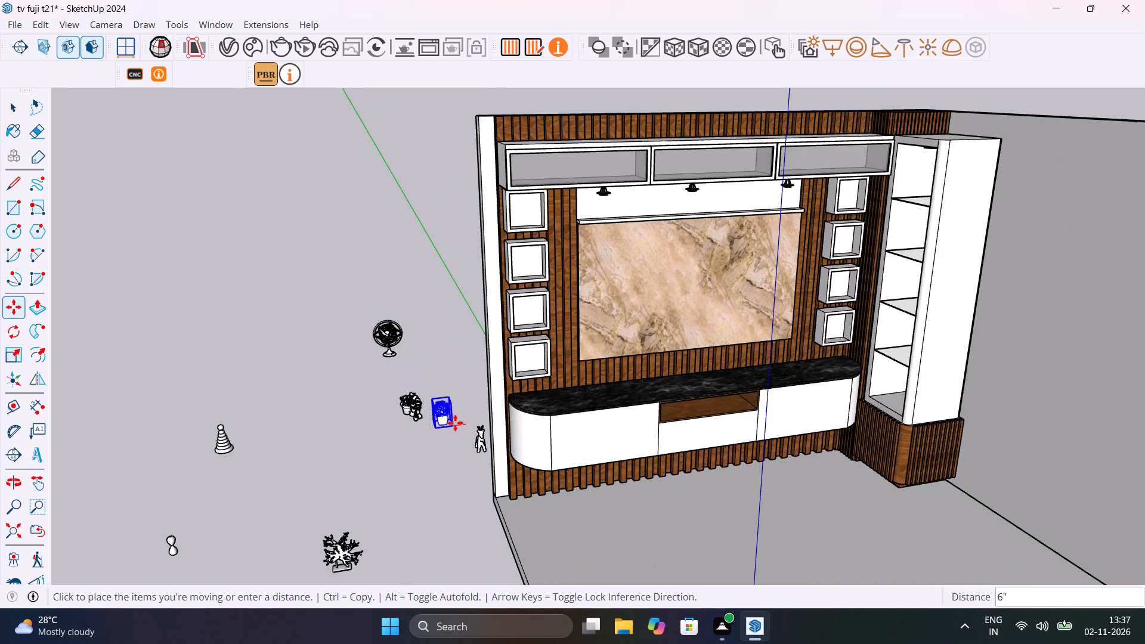
pyautogui.scroll(15, 549, 368)
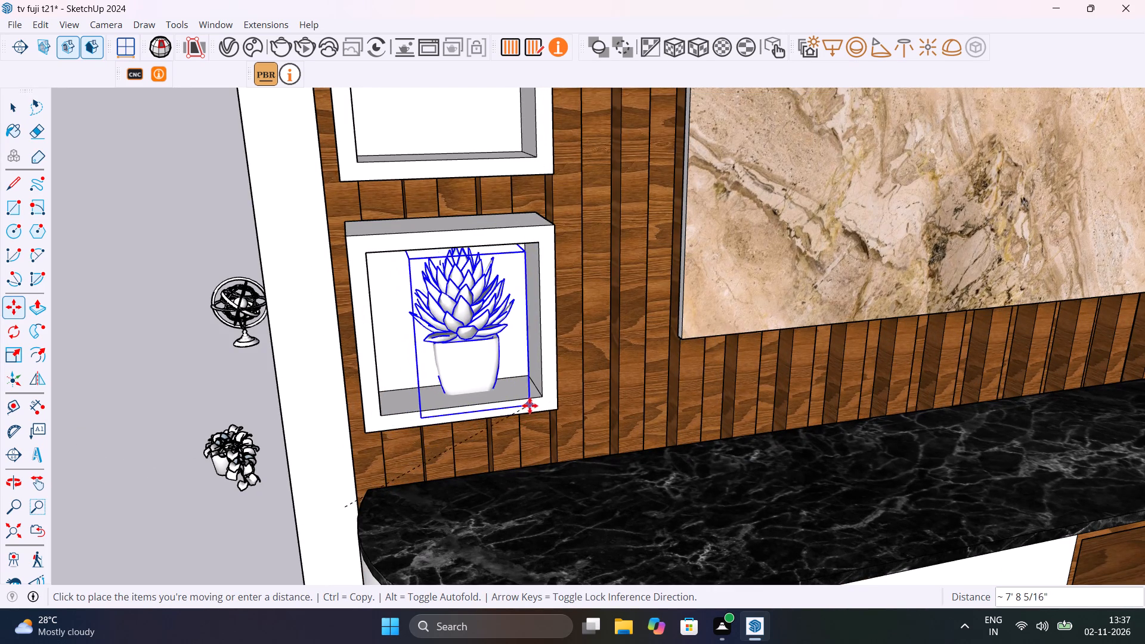
pyautogui.scroll(3, 525, 389)
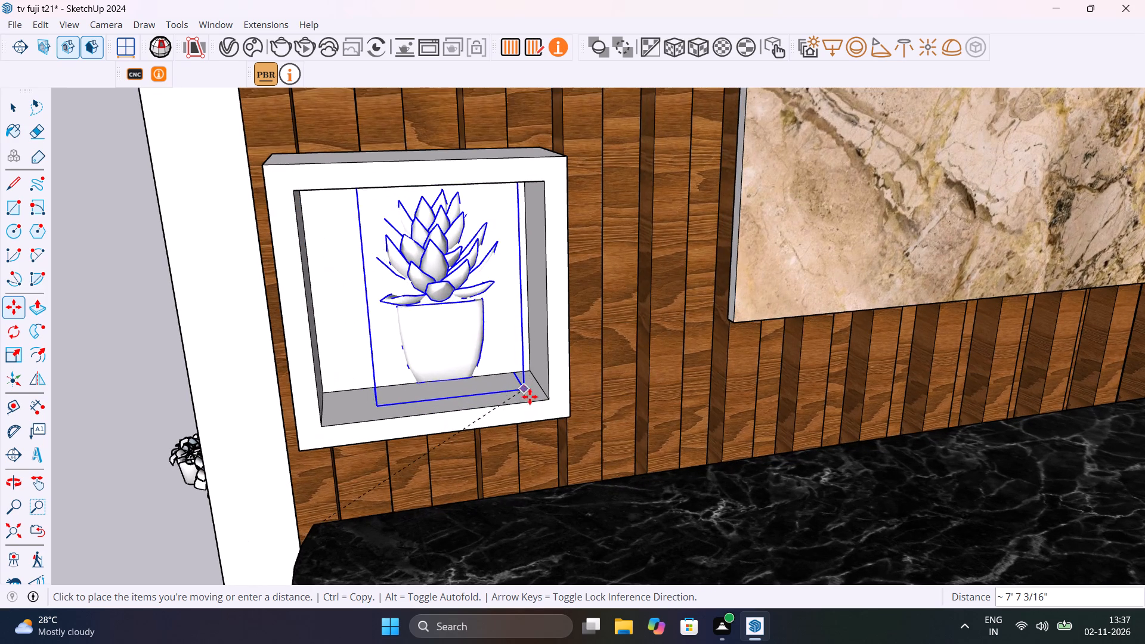
pyautogui.click(535, 401)
pyautogui.click(471, 357)
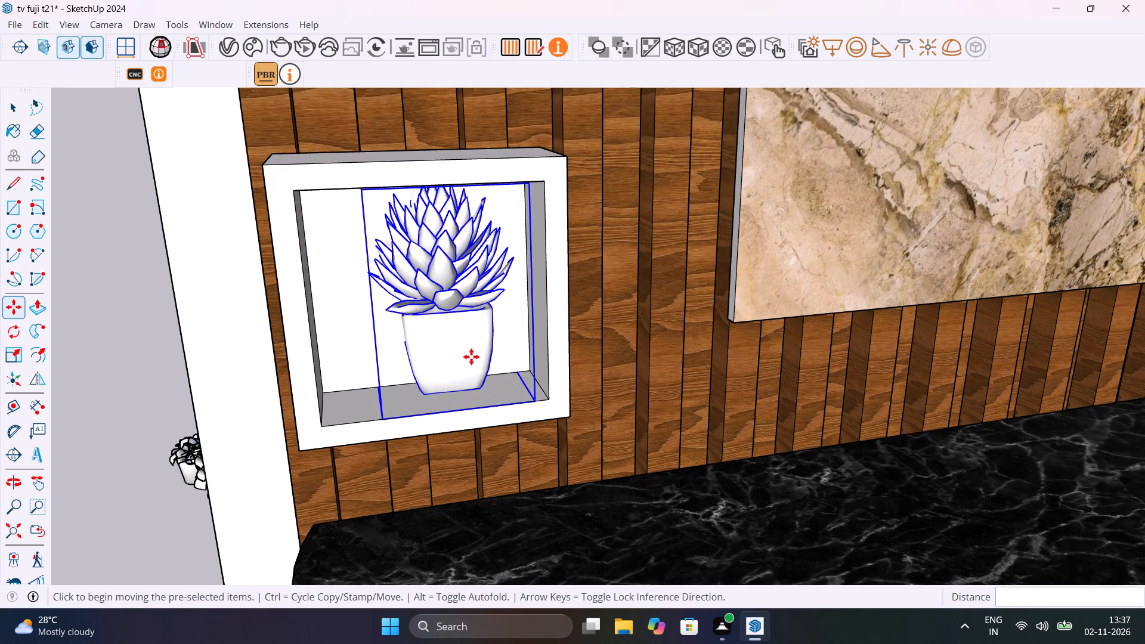
pyautogui.press('m')
pyautogui.click(471, 357)
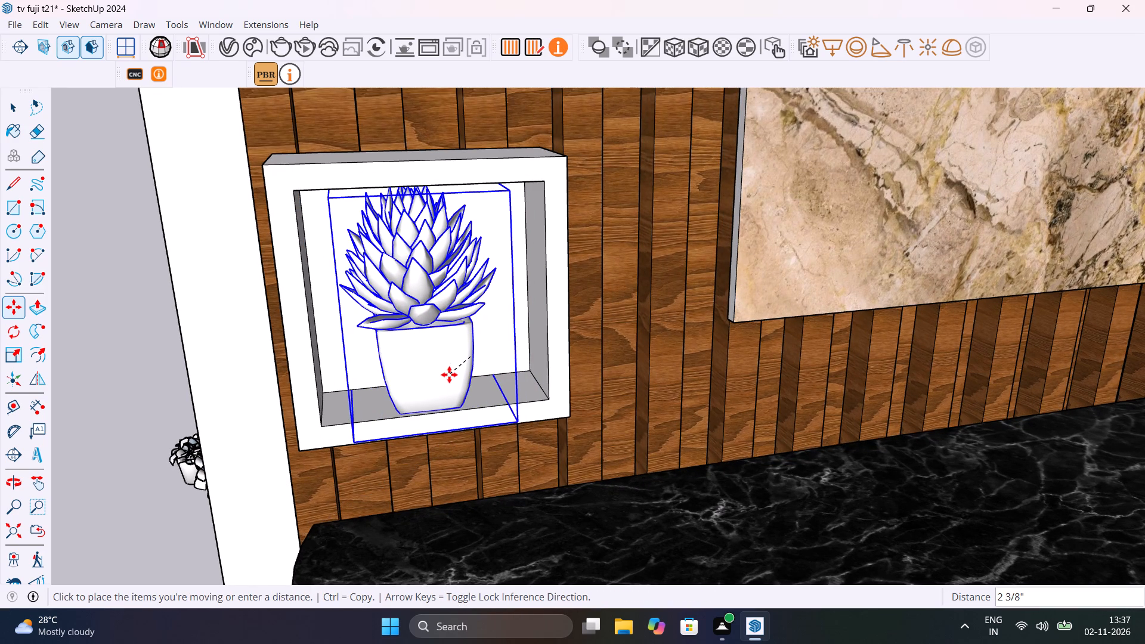
pyautogui.click(449, 374)
# Scale the succulent in the niche down uniformly to about 0.69 and set it back on the niche floor.
pyautogui.press('s')
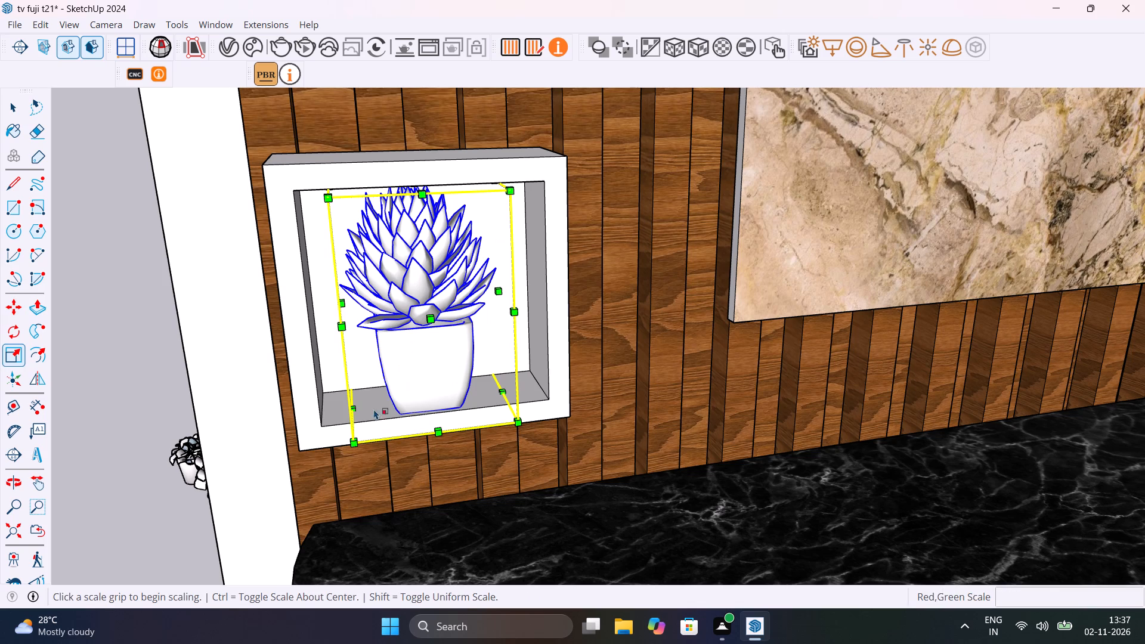
pyautogui.click(352, 442)
pyautogui.click(432, 366)
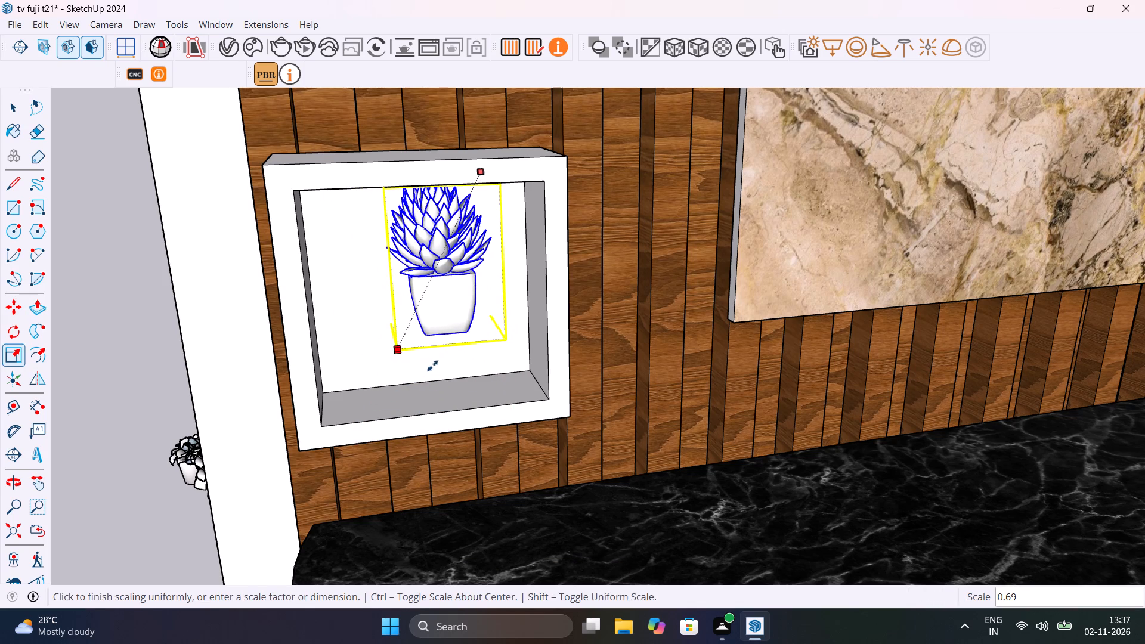
pyautogui.press('space')
pyautogui.write('M')
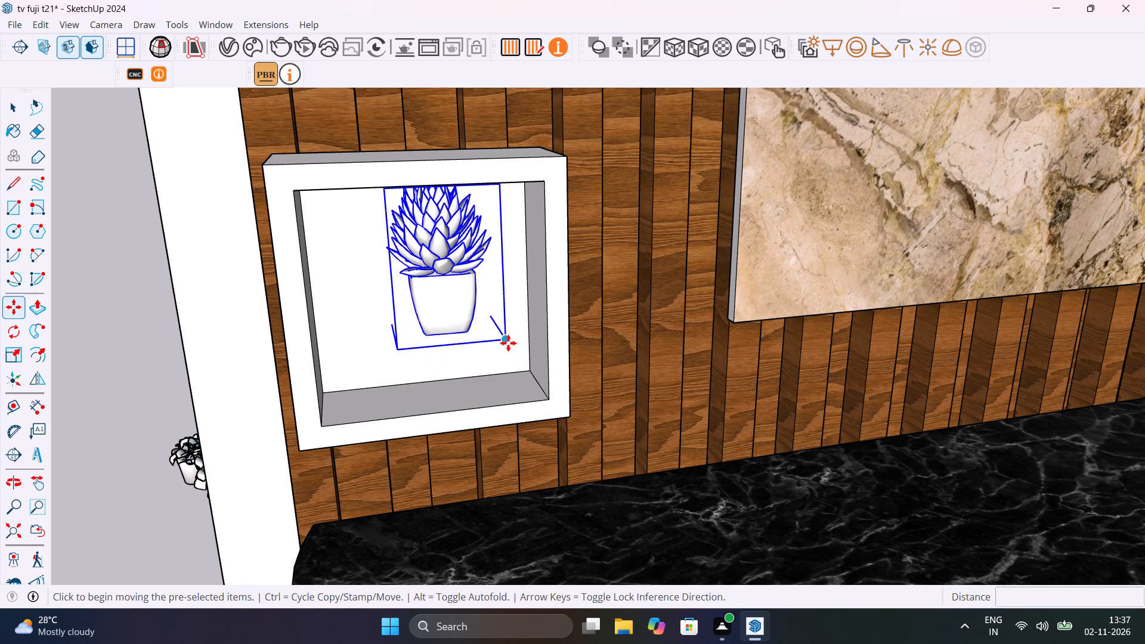
pyautogui.click(508, 343)
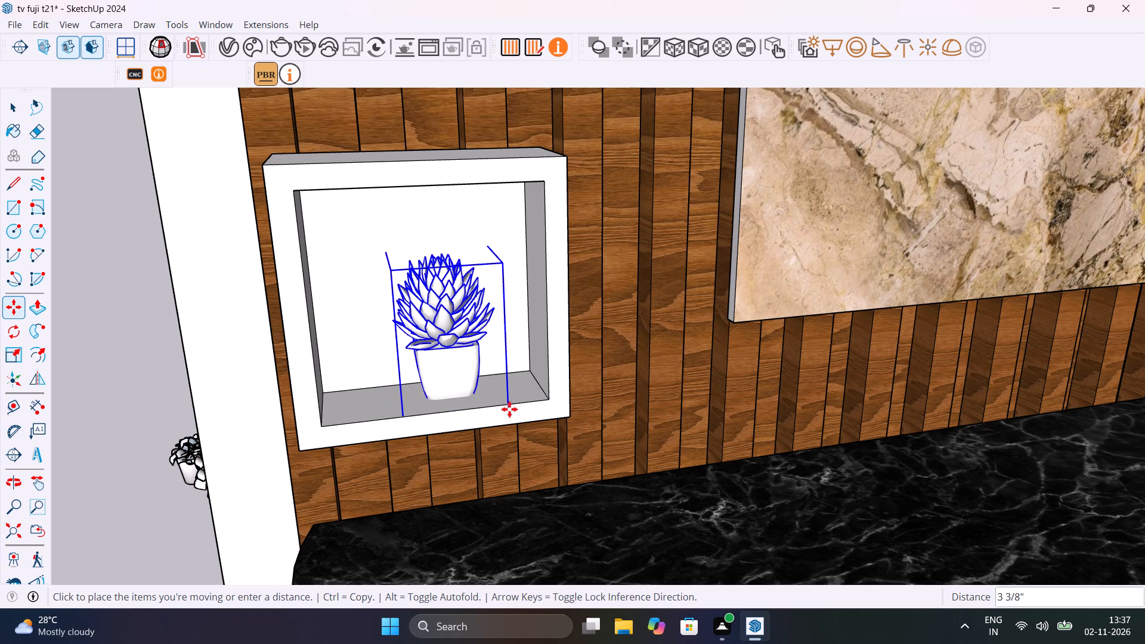
pyautogui.click(510, 404)
# Copy the potted succulent into the second-lowest cube niche right of the marble TV panel.
pyautogui.scroll(5, 448, 361)
pyautogui.moveTo(454, 363); pyautogui.dragTo(455, 363, button='middle')
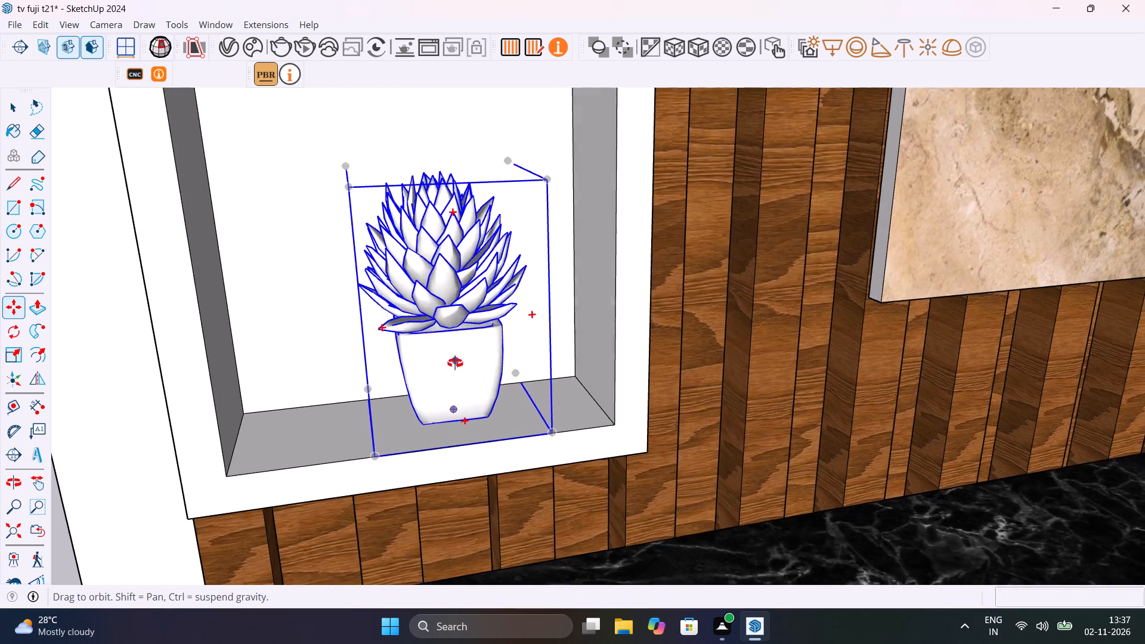
pyautogui.moveTo(455, 363); pyautogui.dragTo(470, 385, button='middle')
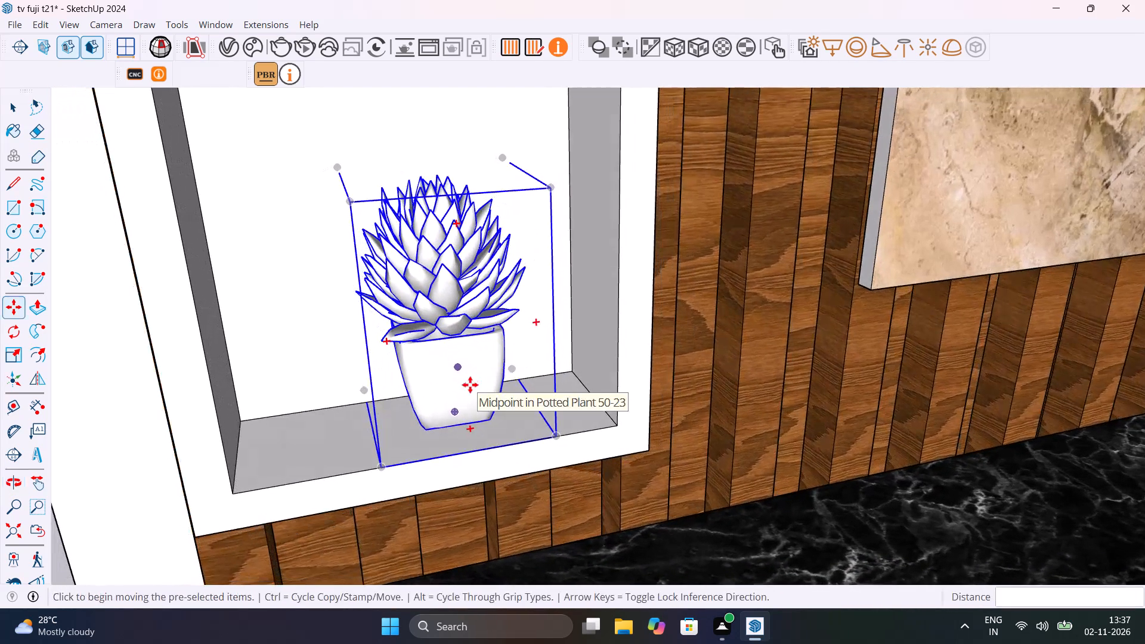
pyautogui.press('m')
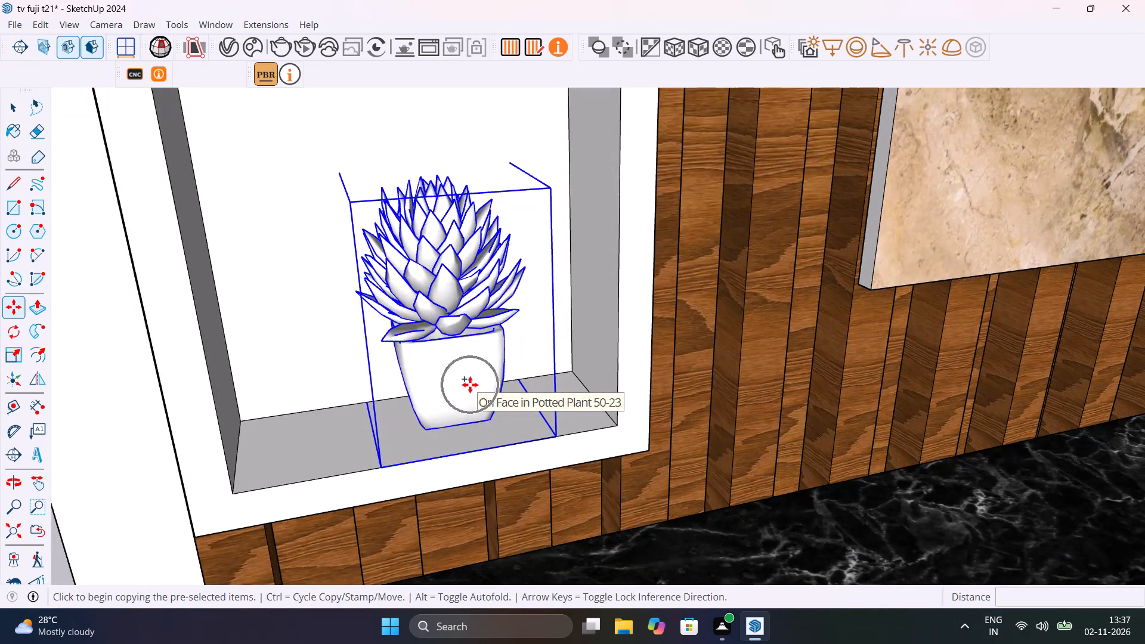
pyautogui.scroll(-20, 470, 385)
pyautogui.scroll(-4, 470, 385)
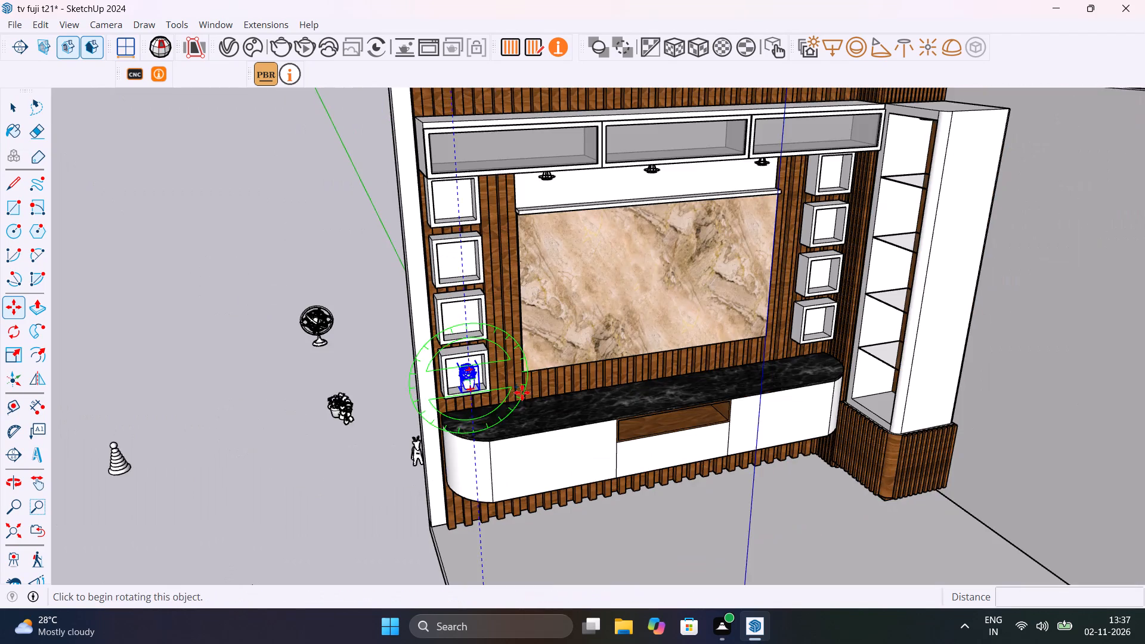
pyautogui.keyDown('shift'); pyautogui.moveTo(522, 392); pyautogui.dragTo(463, 425, button='middle'); pyautogui.keyUp('shift')
pyautogui.scroll(11, 410, 416)
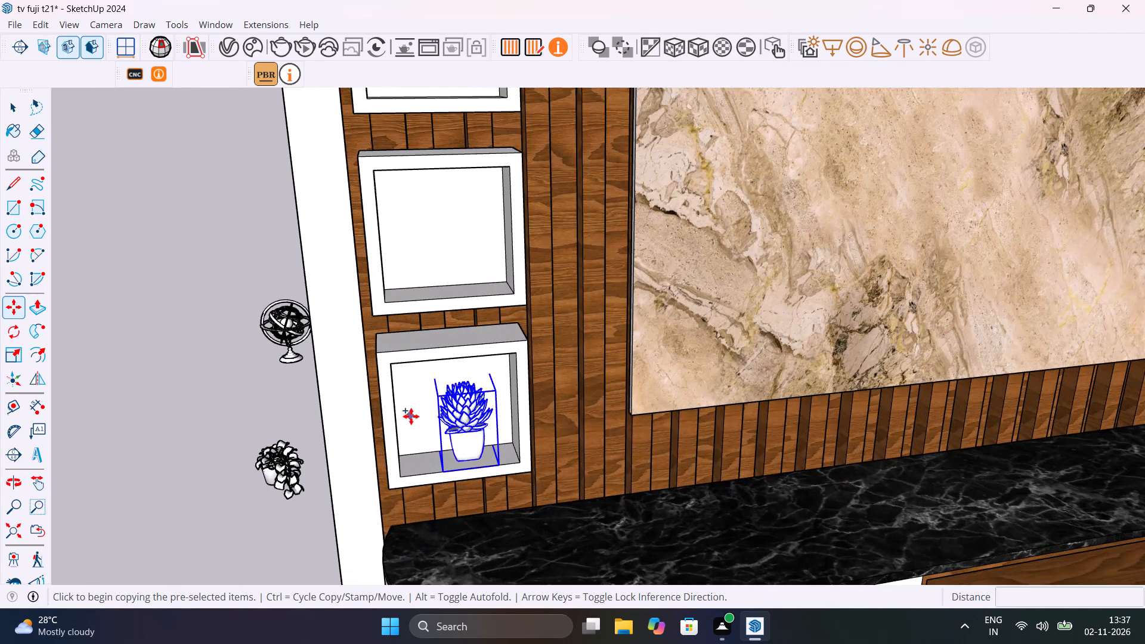
pyautogui.scroll(8, 433, 427)
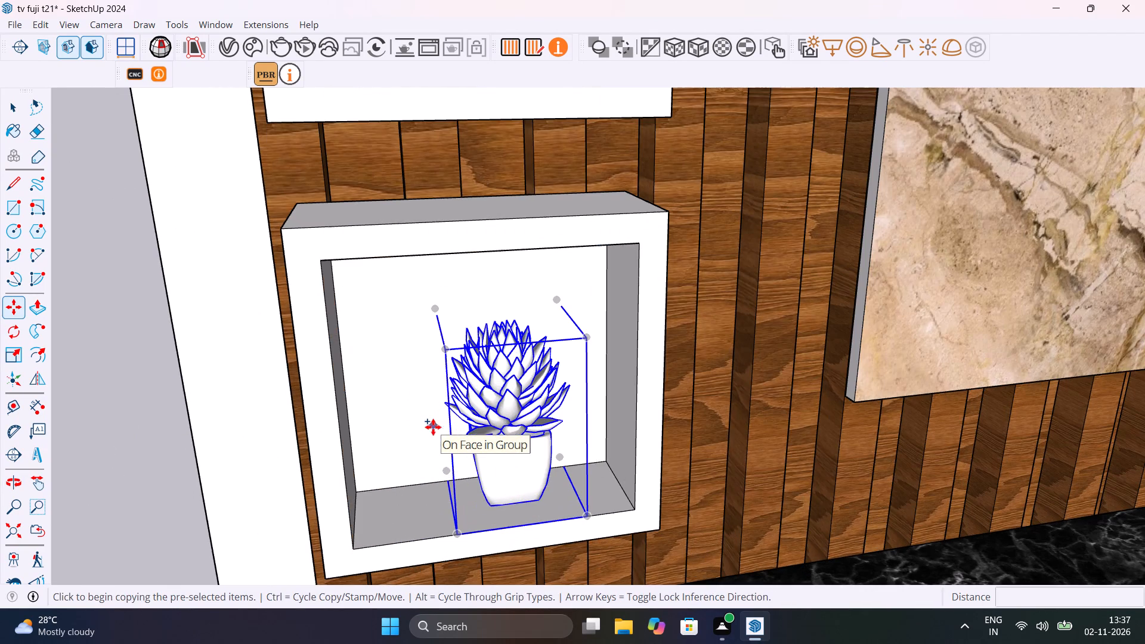
pyautogui.click(586, 517)
pyautogui.scroll(-15, 496, 442)
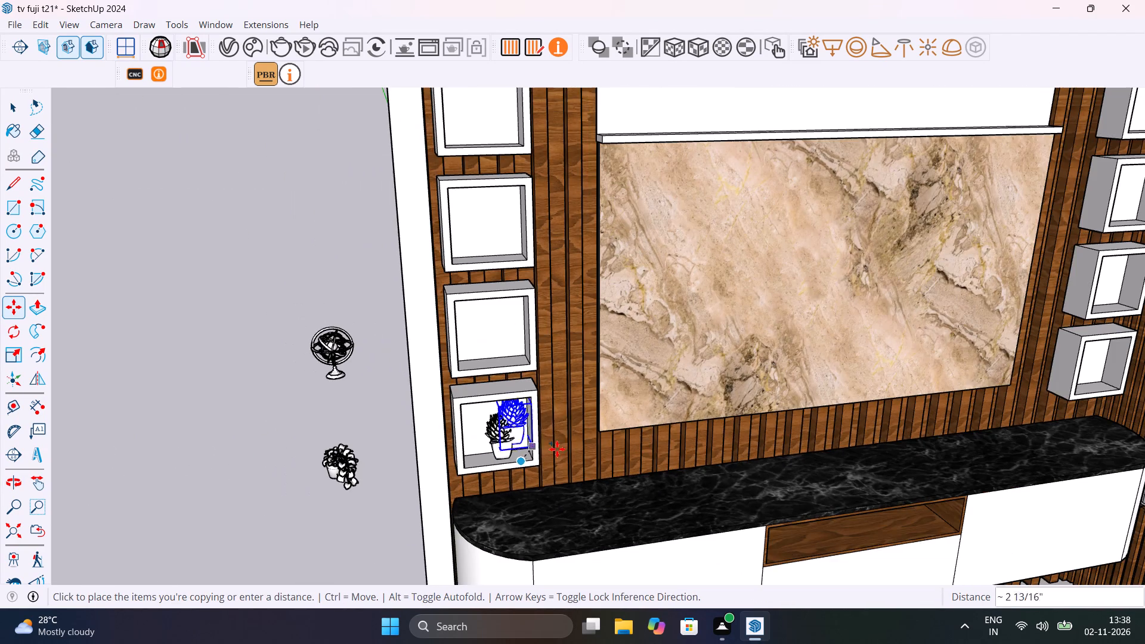
pyautogui.keyDown('shift'); pyautogui.moveTo(645, 438); pyautogui.dragTo(289, 477, button='middle'); pyautogui.keyUp('shift')
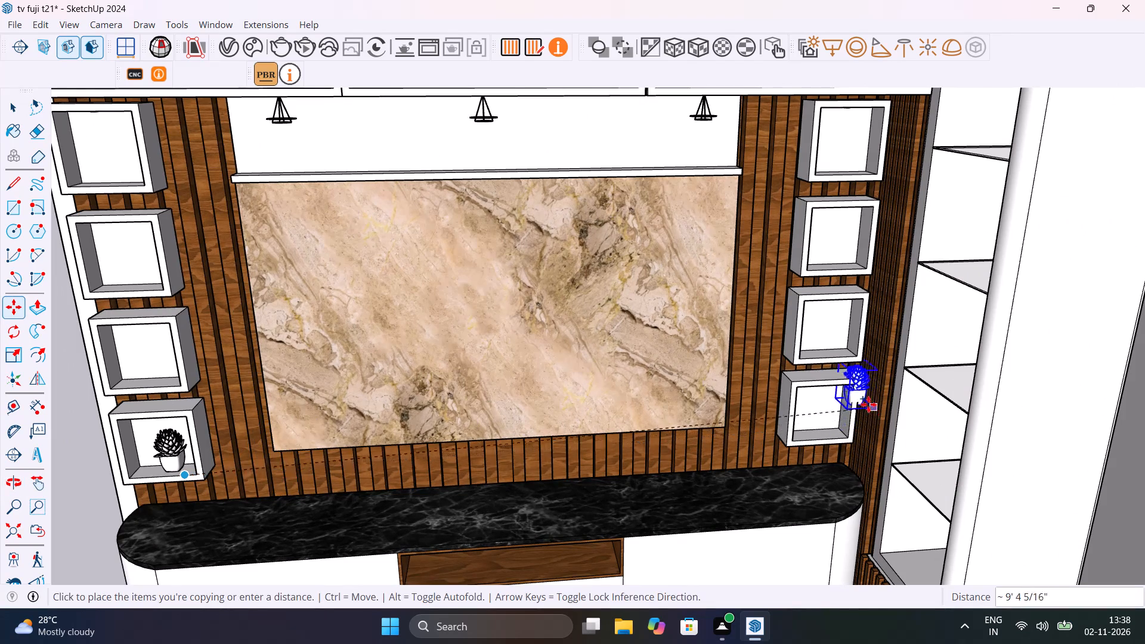
pyautogui.scroll(15, 847, 358)
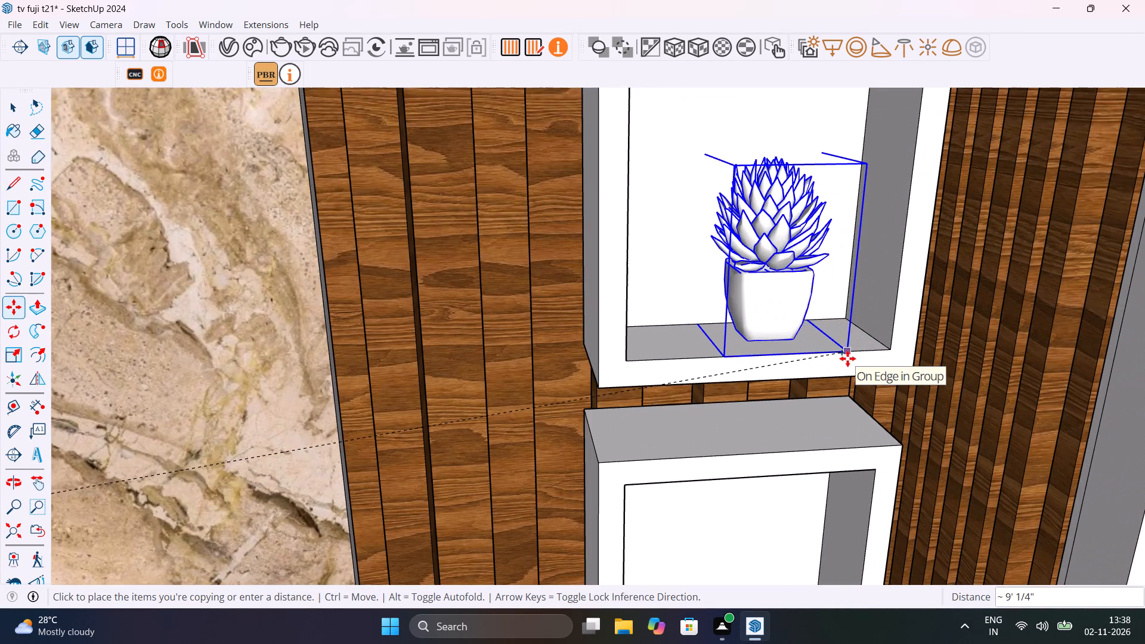
pyautogui.click(847, 358)
# Move the trailing potted plant from the ground into the third-lowest cube niche left of the marble TV panel.
pyautogui.scroll(-20, 885, 374)
pyautogui.scroll(-3, 885, 374)
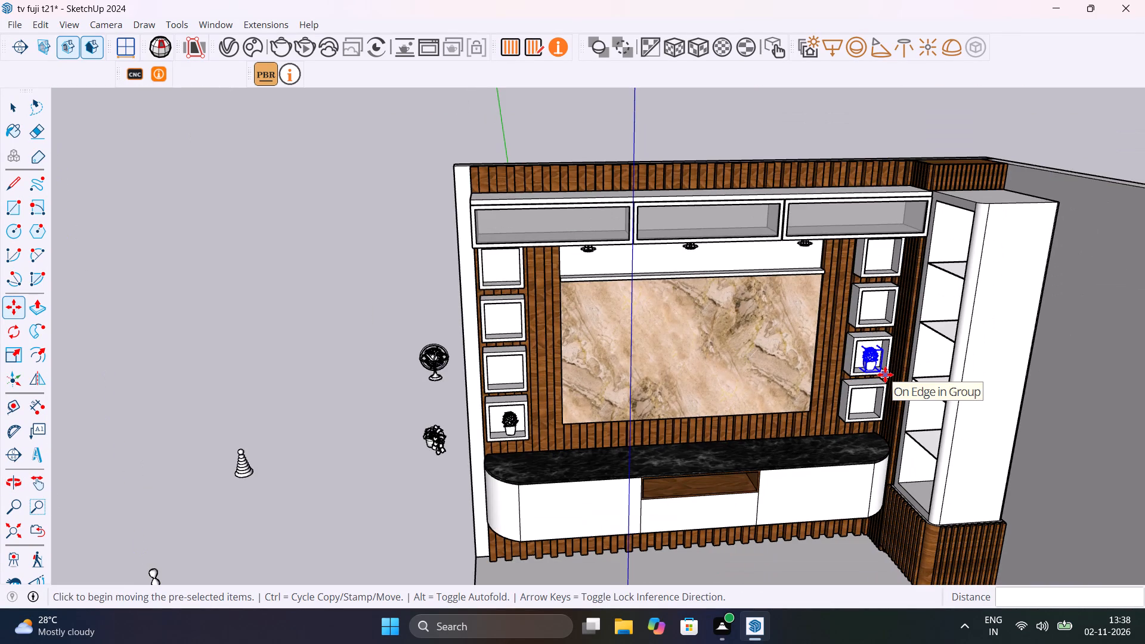
pyautogui.scroll(8, 441, 439)
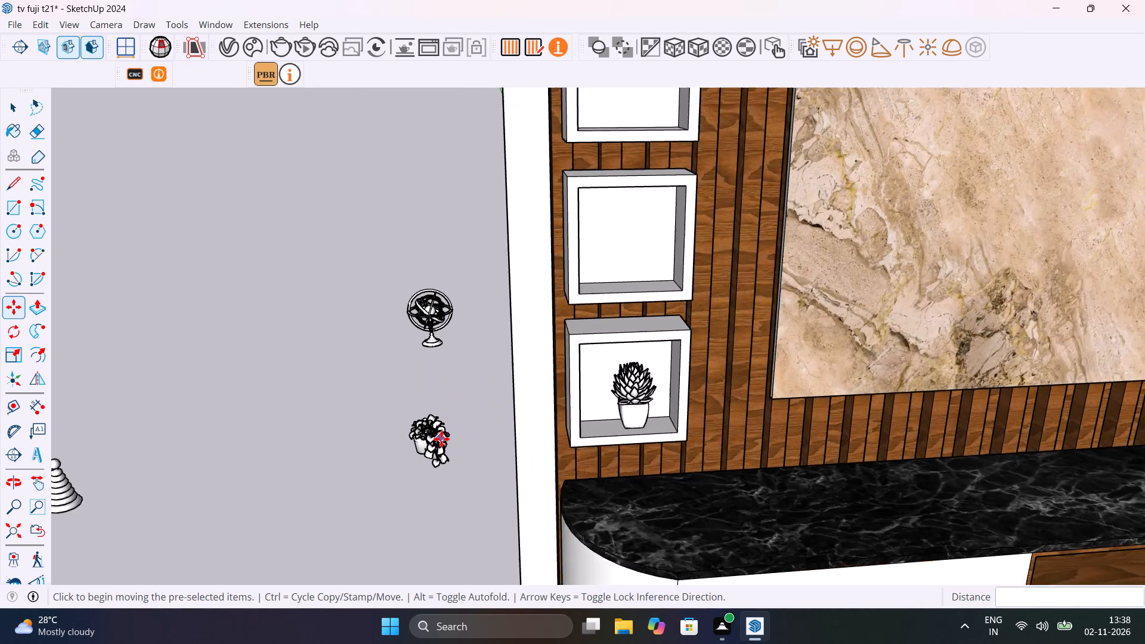
pyautogui.scroll(1, 441, 439)
pyautogui.press('space')
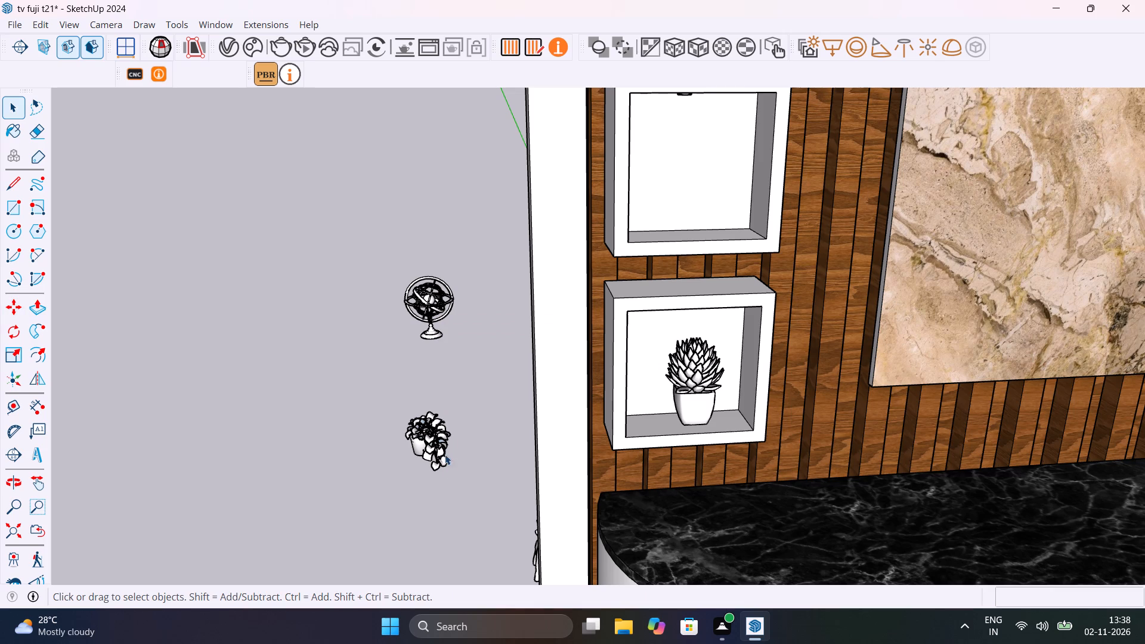
pyautogui.click(444, 453)
pyautogui.press('m')
pyautogui.click(454, 473)
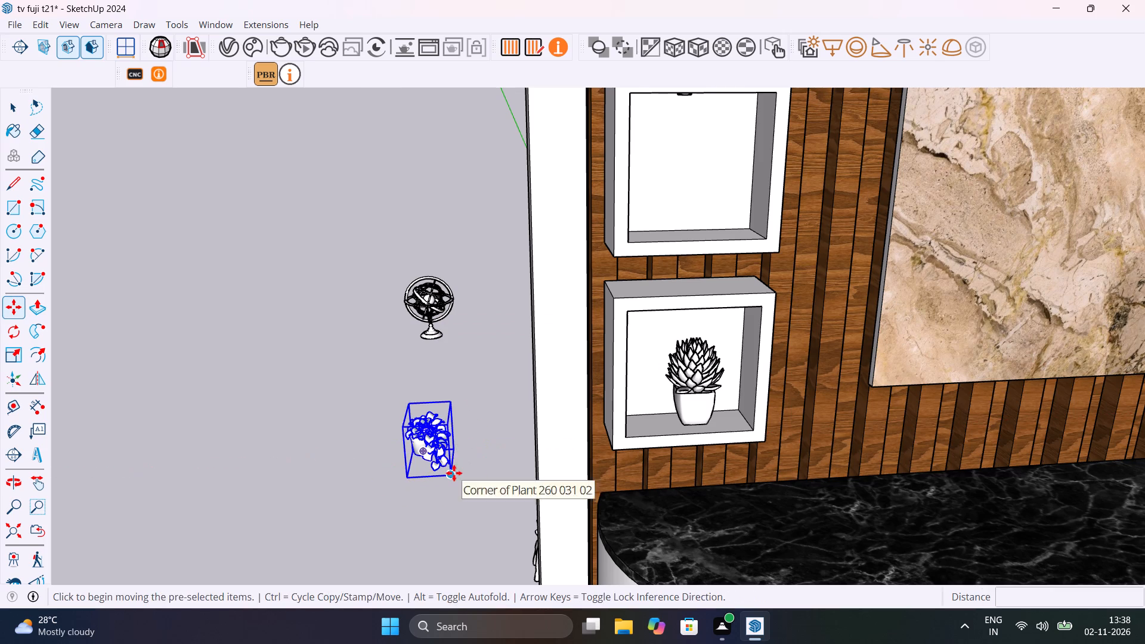
pyautogui.keyDown('shift'); pyautogui.moveTo(755, 243); pyautogui.dragTo(652, 526, button='middle'); pyautogui.keyUp('shift')
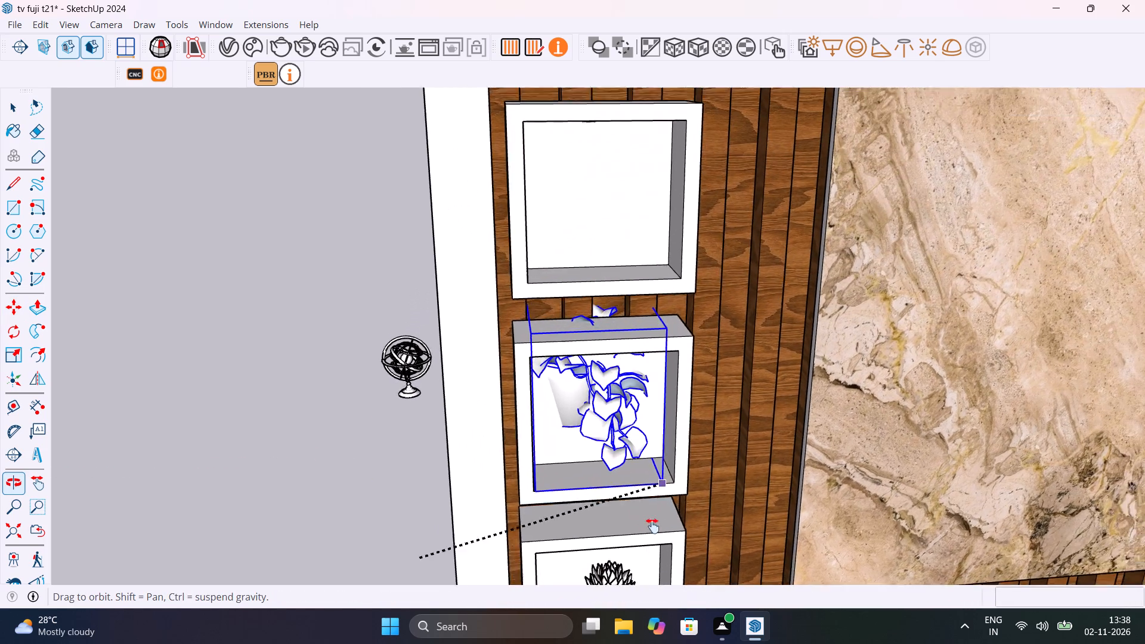
pyautogui.keyDown('shift'); pyautogui.moveTo(652, 526); pyautogui.dragTo(648, 553, button='middle'); pyautogui.keyUp('shift')
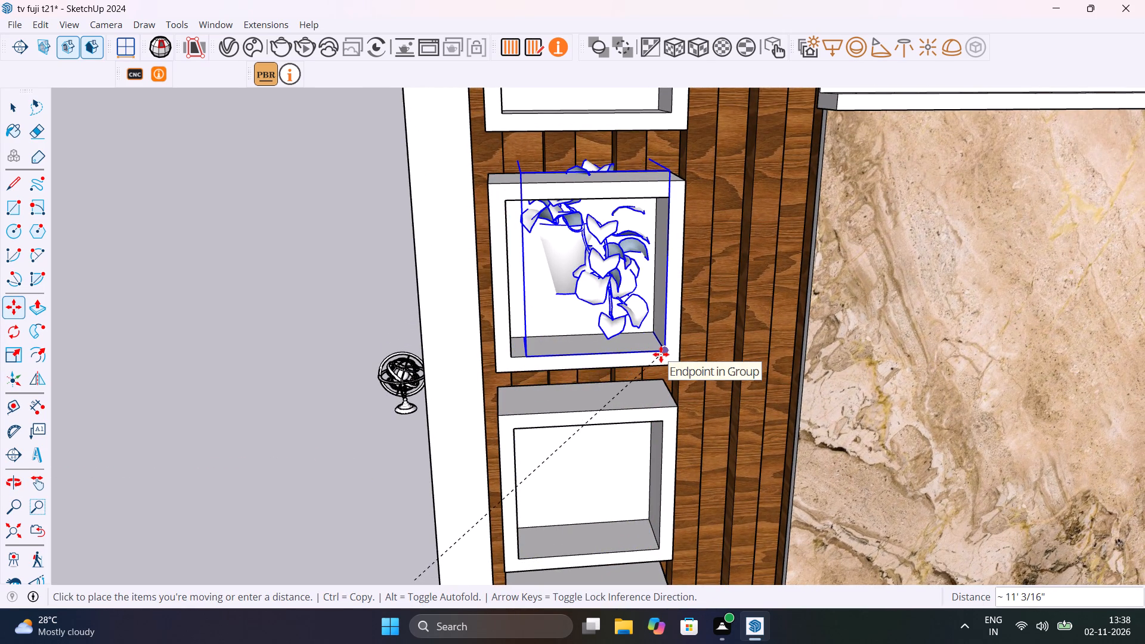
pyautogui.click(661, 354)
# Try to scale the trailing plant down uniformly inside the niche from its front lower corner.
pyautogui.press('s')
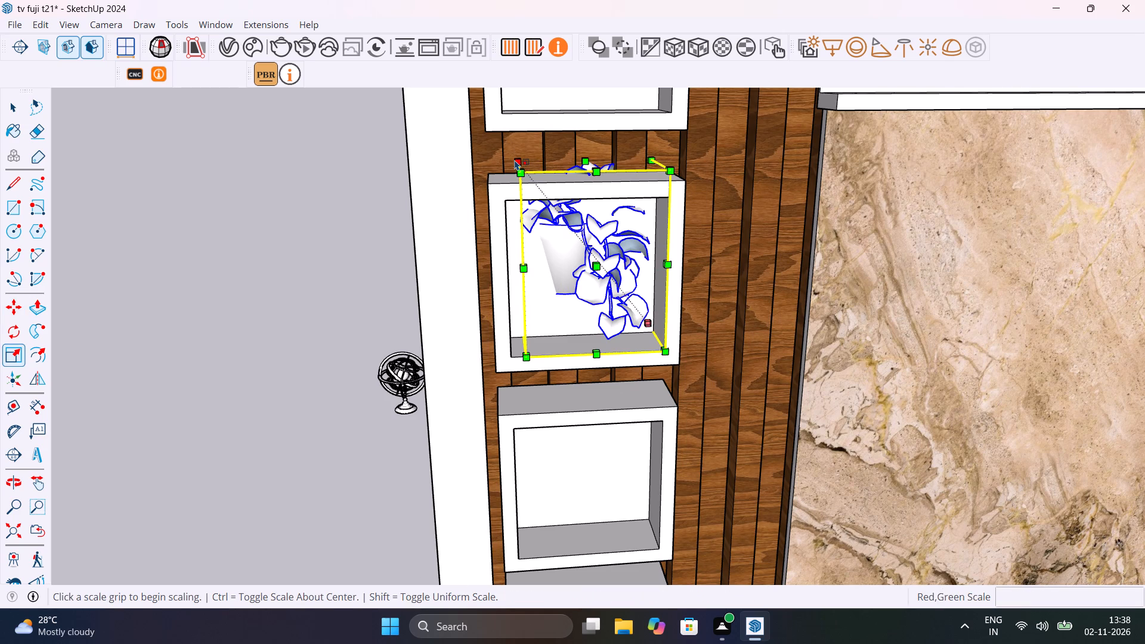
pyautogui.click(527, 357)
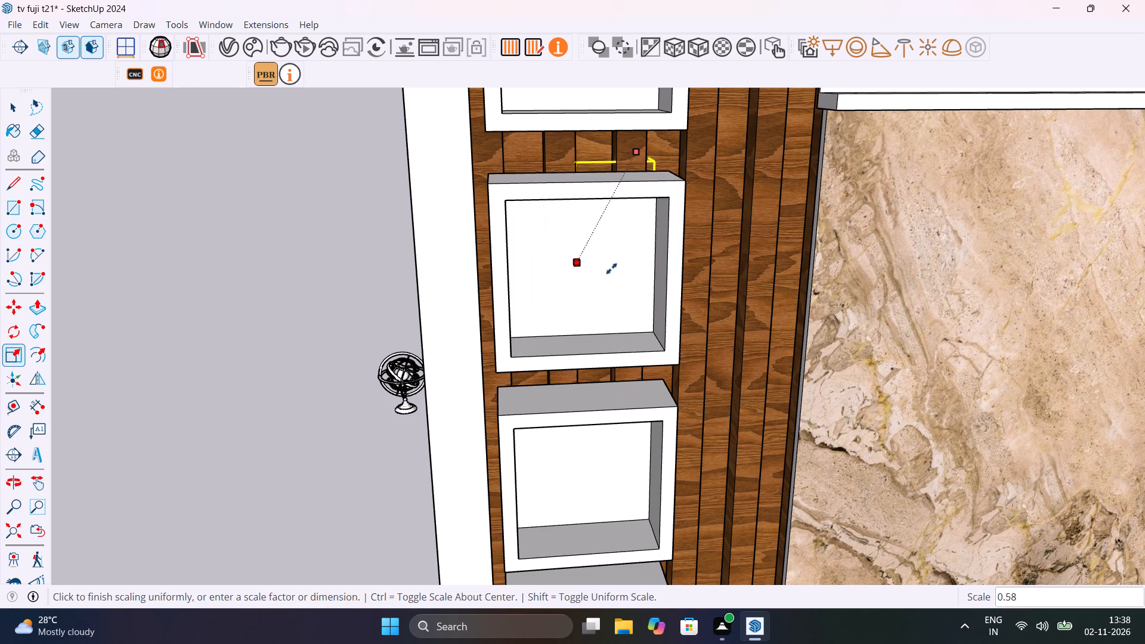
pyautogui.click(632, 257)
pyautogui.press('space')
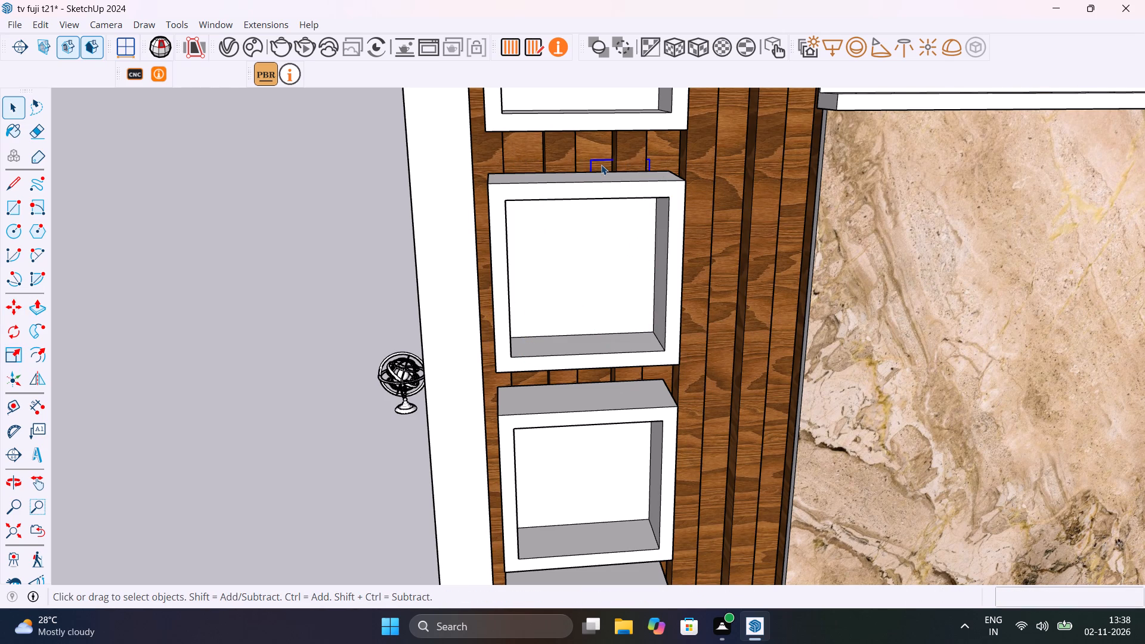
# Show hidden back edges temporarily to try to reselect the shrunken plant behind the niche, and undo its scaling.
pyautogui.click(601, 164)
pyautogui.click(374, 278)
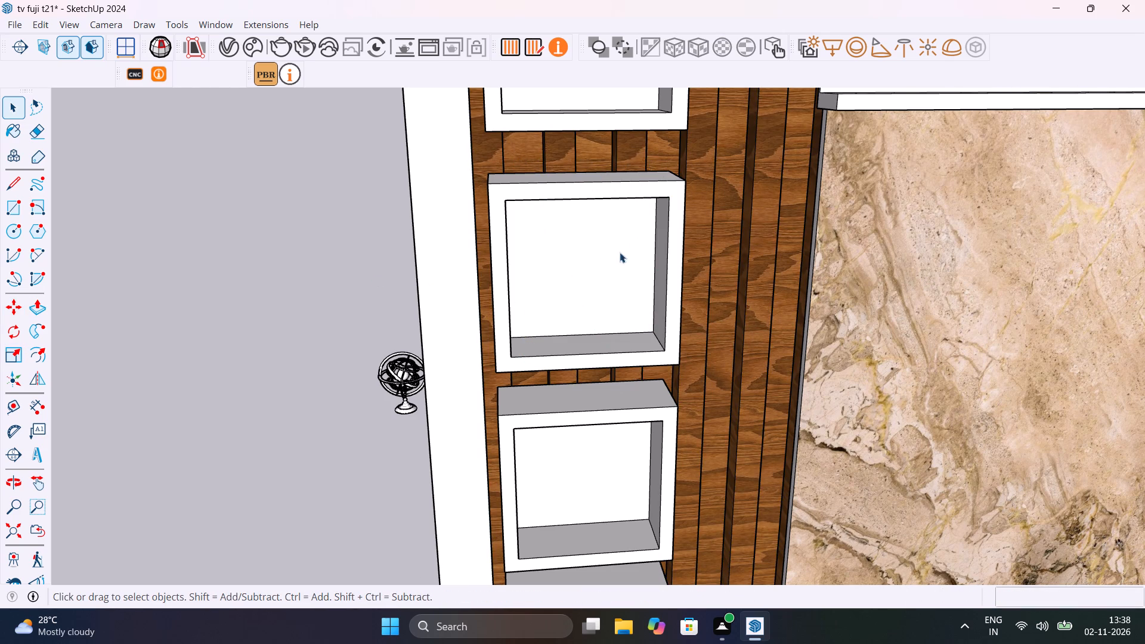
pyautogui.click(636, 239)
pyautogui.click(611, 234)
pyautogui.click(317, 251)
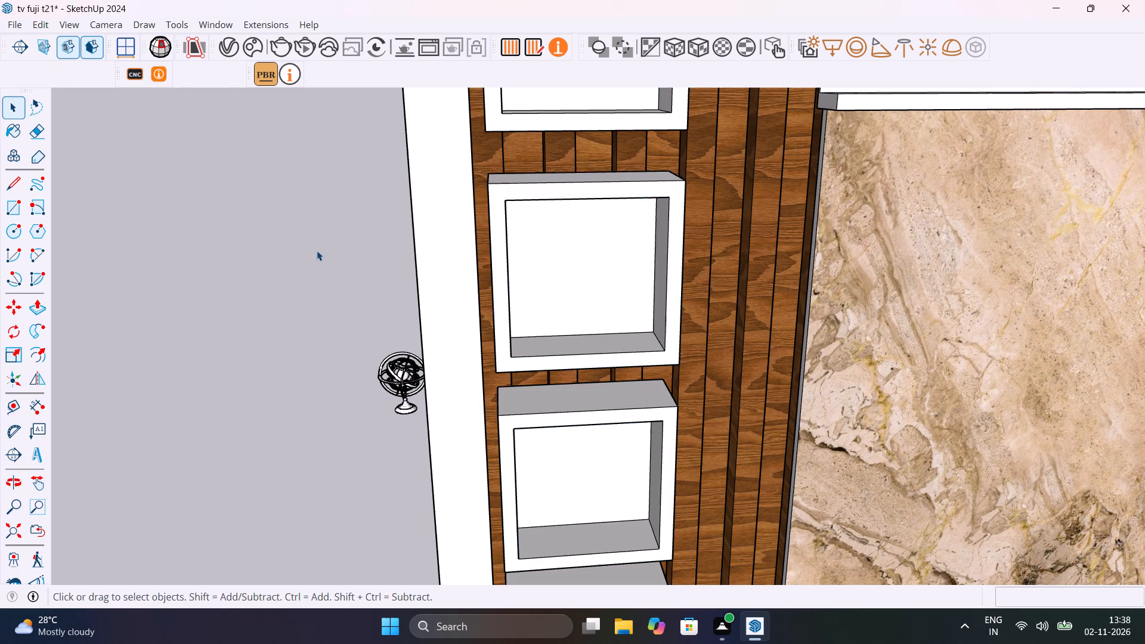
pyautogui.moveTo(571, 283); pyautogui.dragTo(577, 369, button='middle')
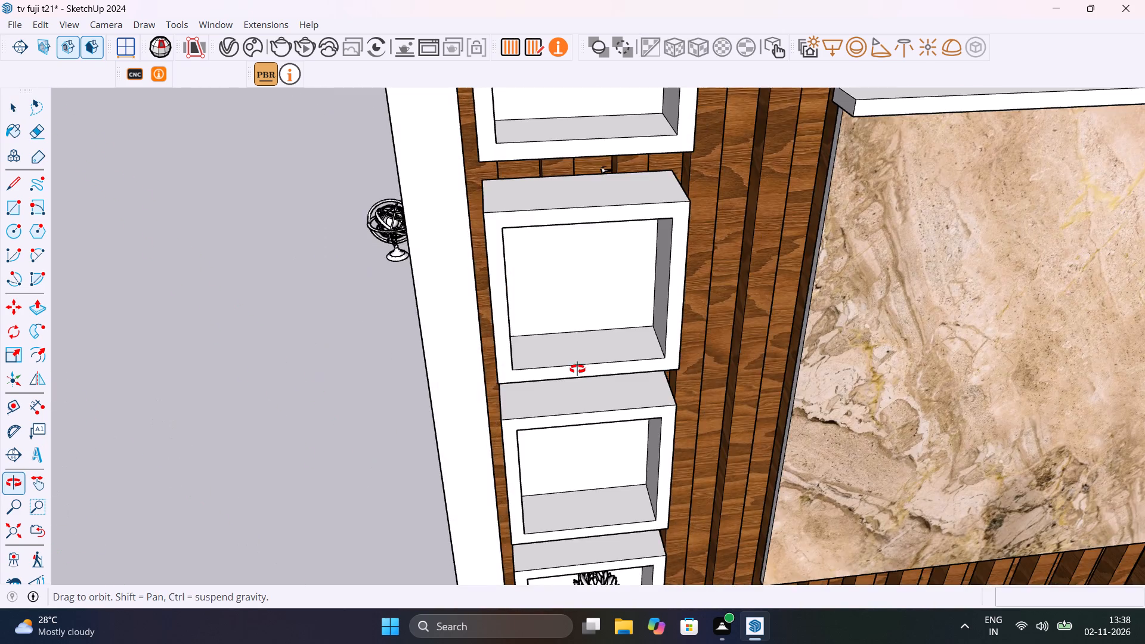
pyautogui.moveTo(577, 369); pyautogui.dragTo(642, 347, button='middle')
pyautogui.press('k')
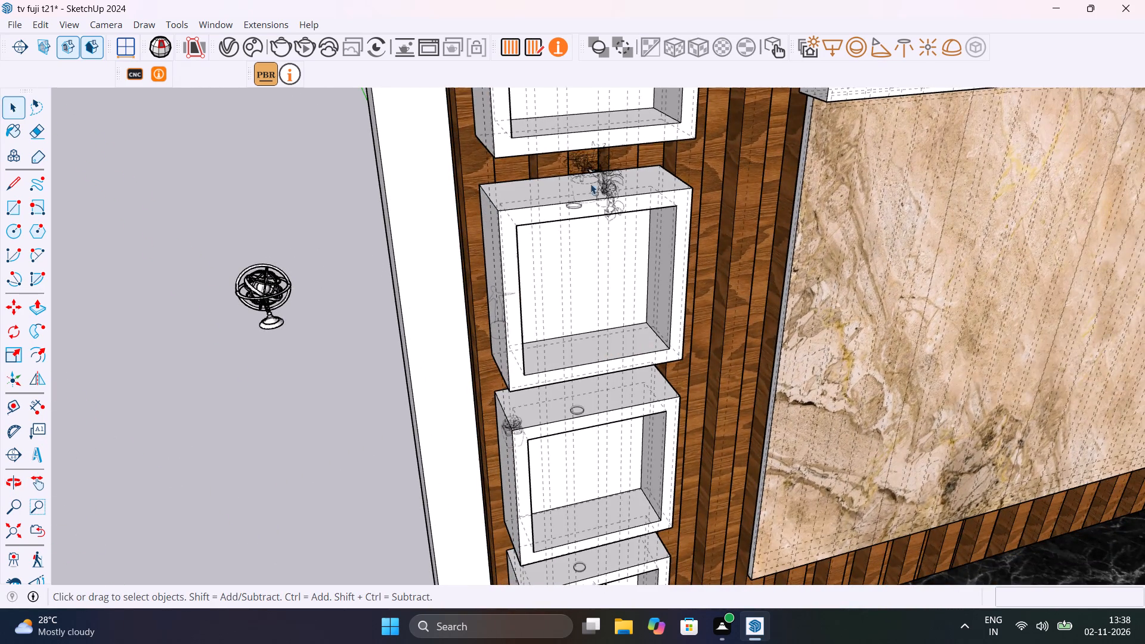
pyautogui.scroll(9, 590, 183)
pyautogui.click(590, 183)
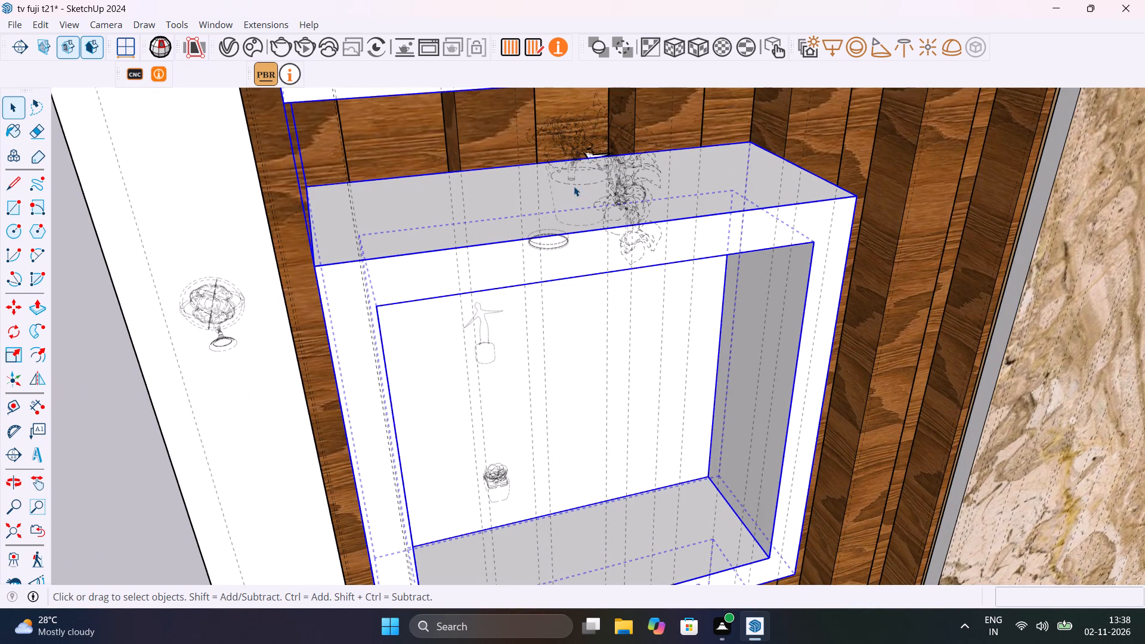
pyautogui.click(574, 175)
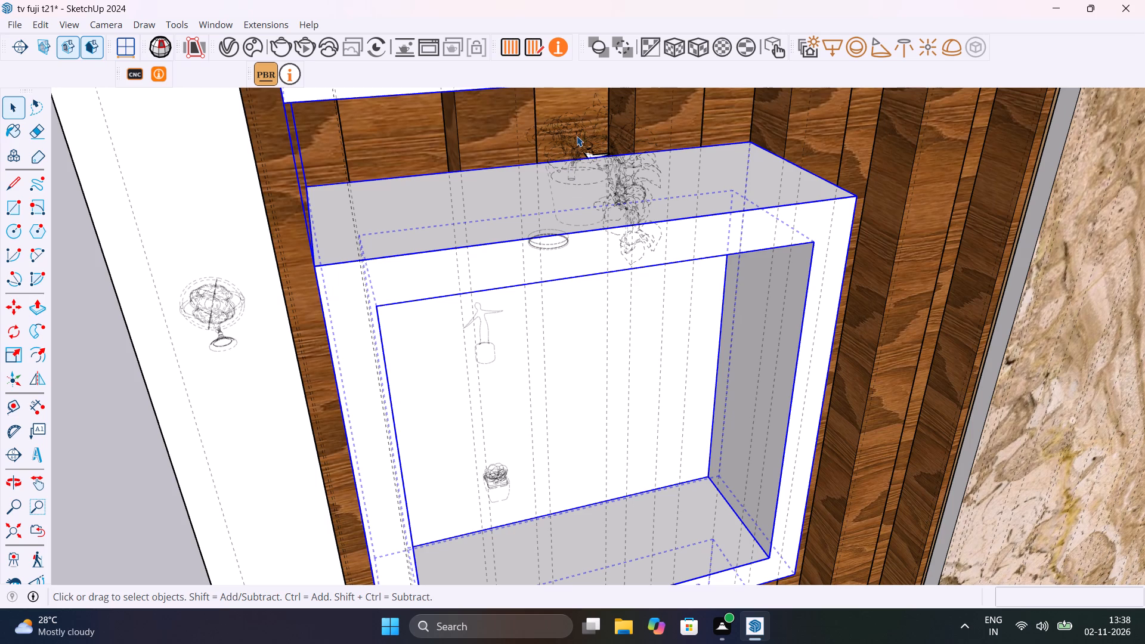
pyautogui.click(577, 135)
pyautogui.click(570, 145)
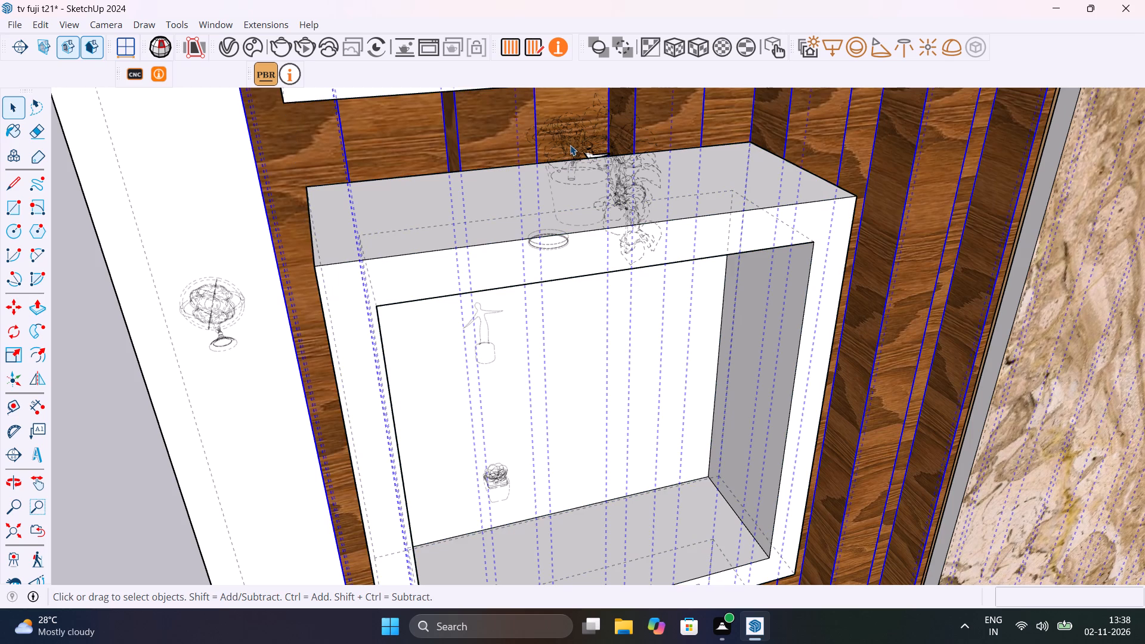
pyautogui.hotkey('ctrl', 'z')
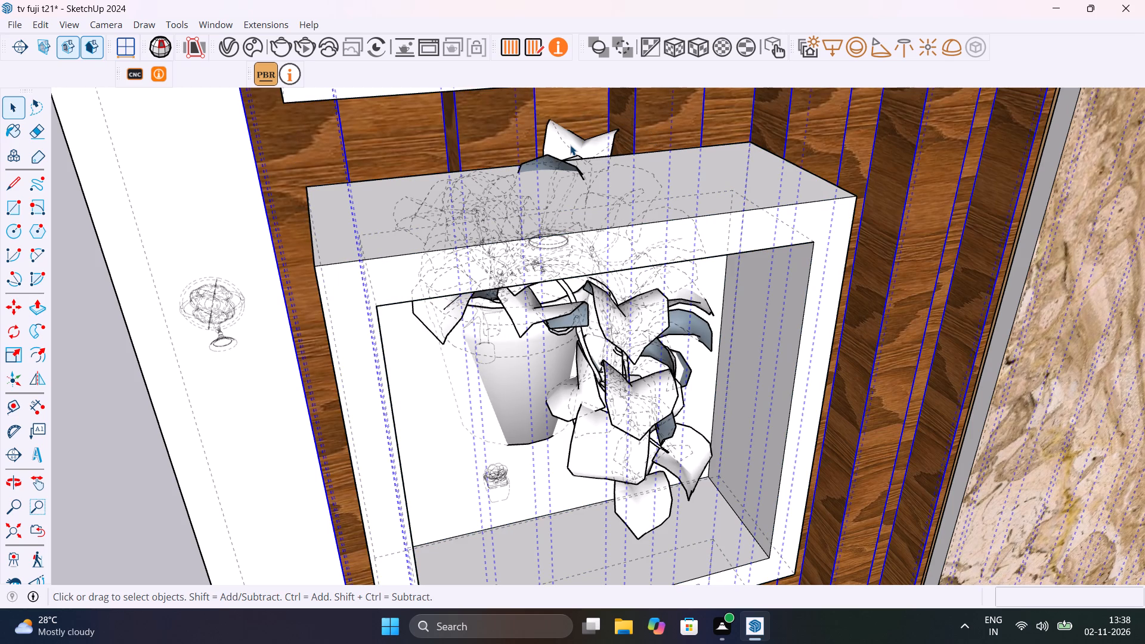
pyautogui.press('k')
# Move the trailing plant out of the cube niche into the open space in front of the left-hand niches.
pyautogui.click(554, 345)
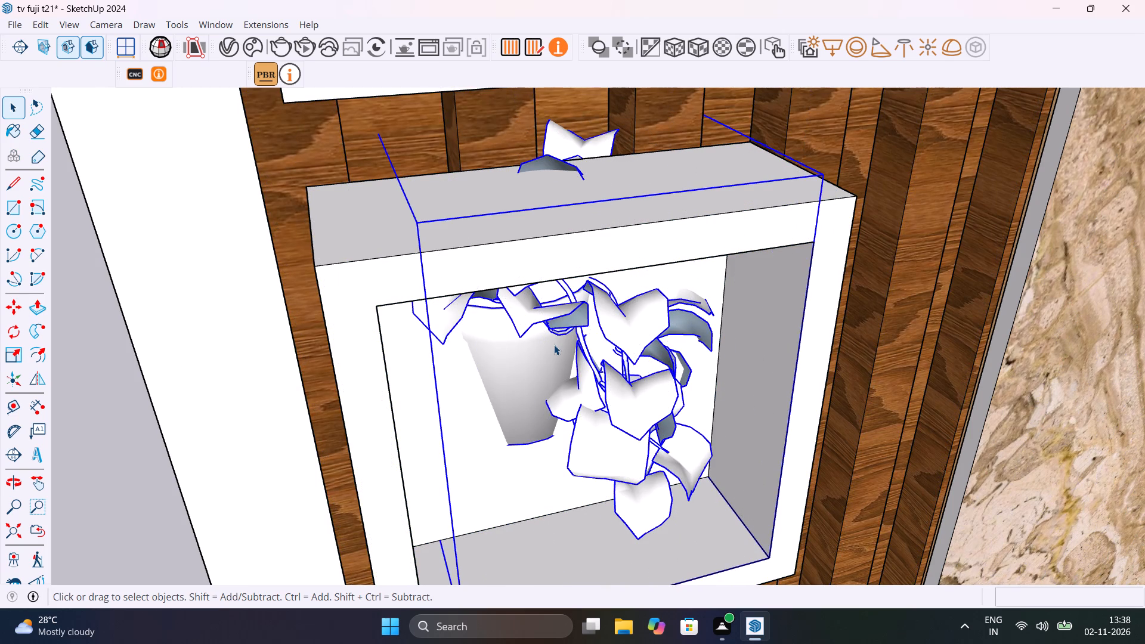
pyautogui.scroll(-7, 597, 386)
pyautogui.press('m')
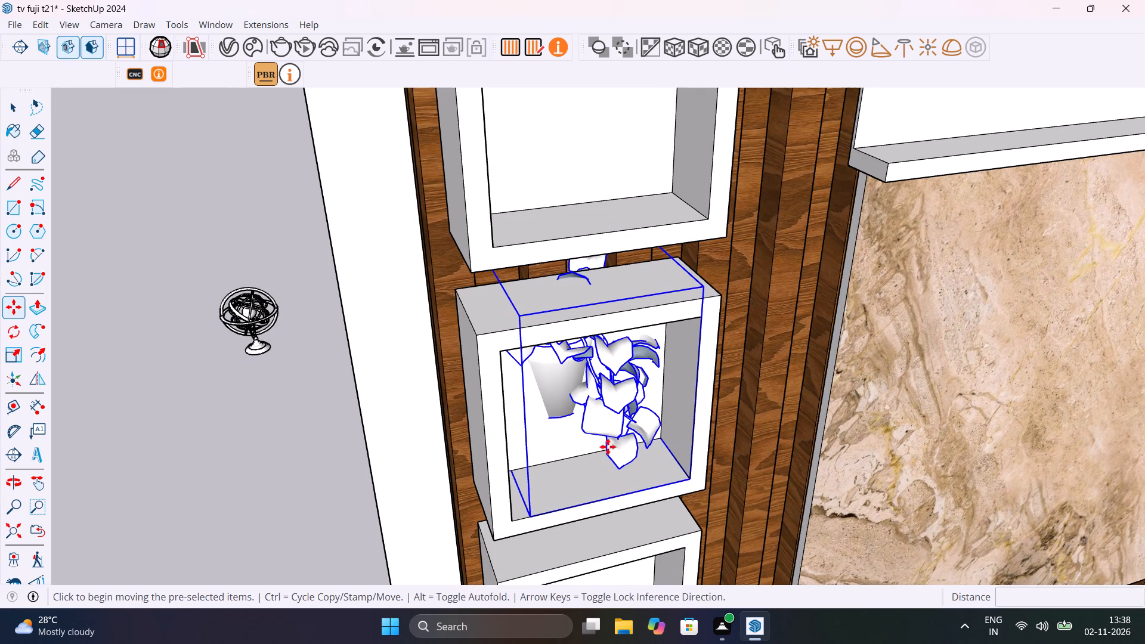
pyautogui.click(689, 476)
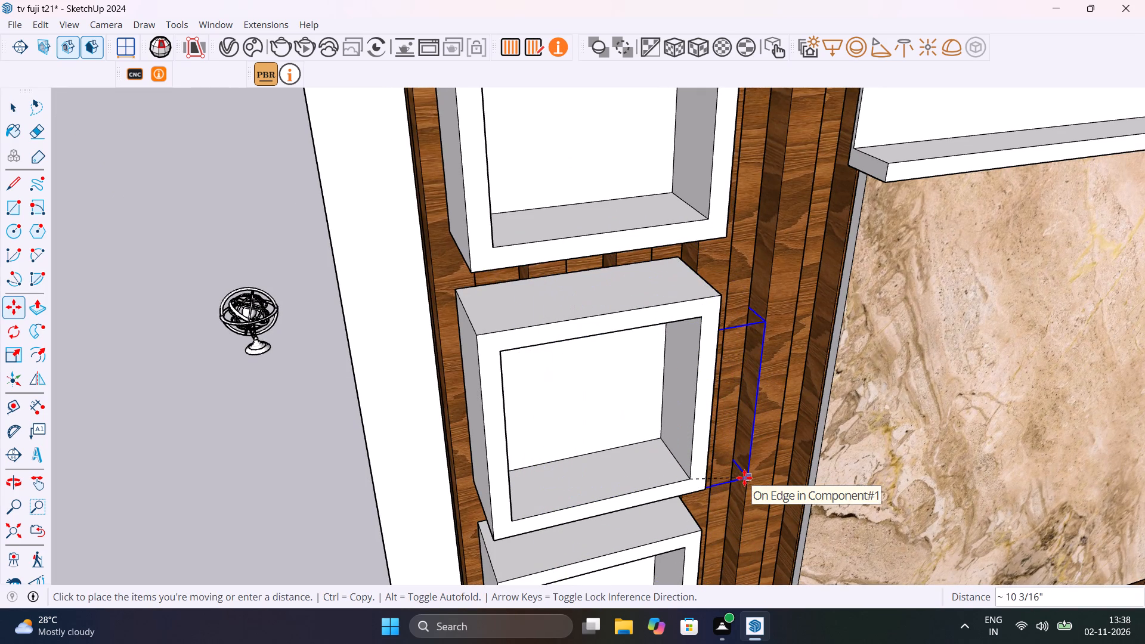
pyautogui.press('Left')
pyautogui.press('Up')
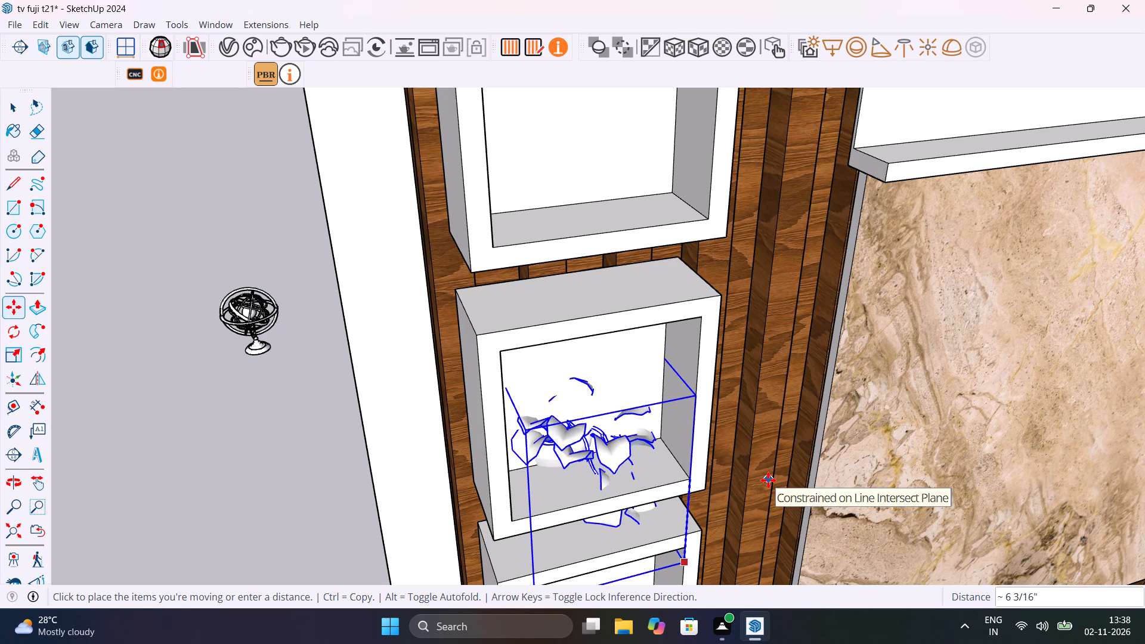
pyautogui.press('Right')
pyautogui.press('Down')
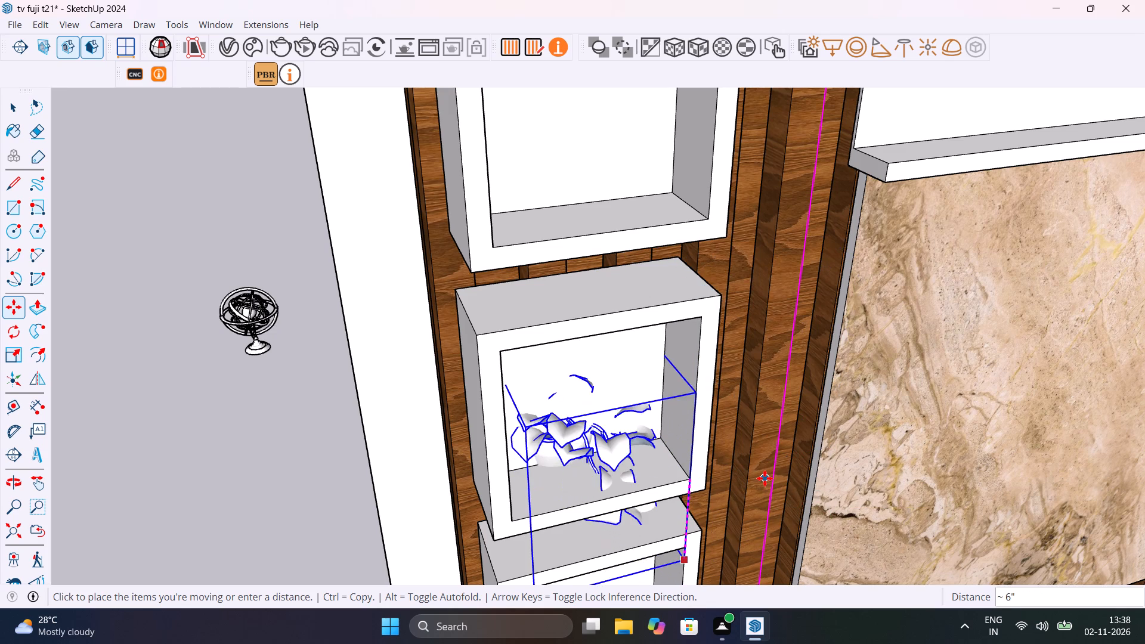
pyautogui.press('Right')
pyautogui.click(832, 478)
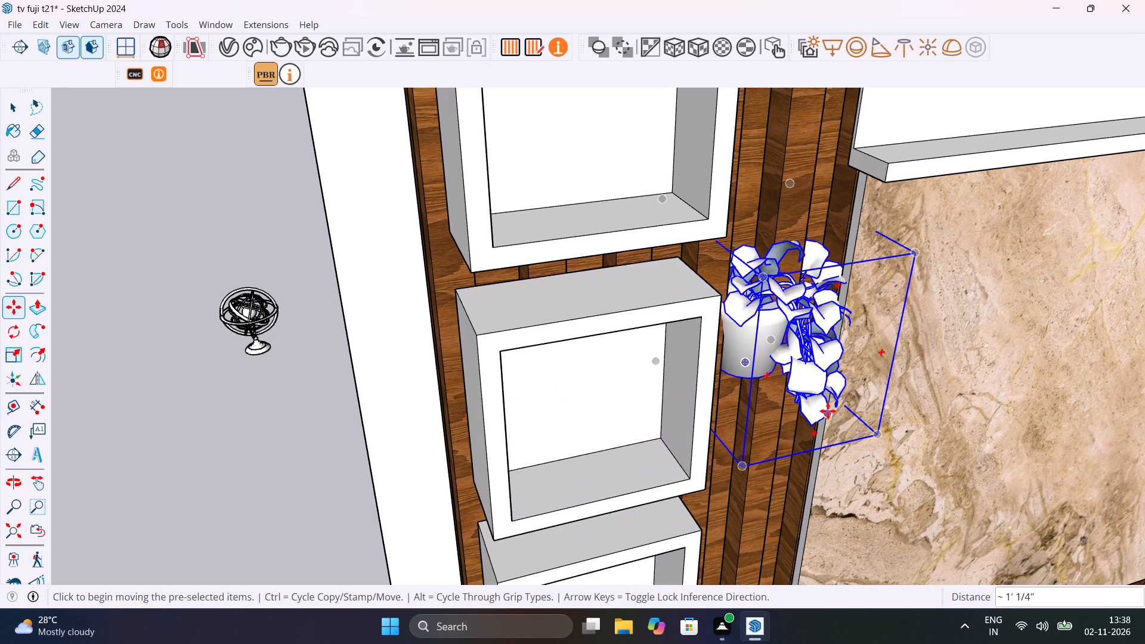
pyautogui.moveTo(828, 411); pyautogui.dragTo(643, 404, button='middle')
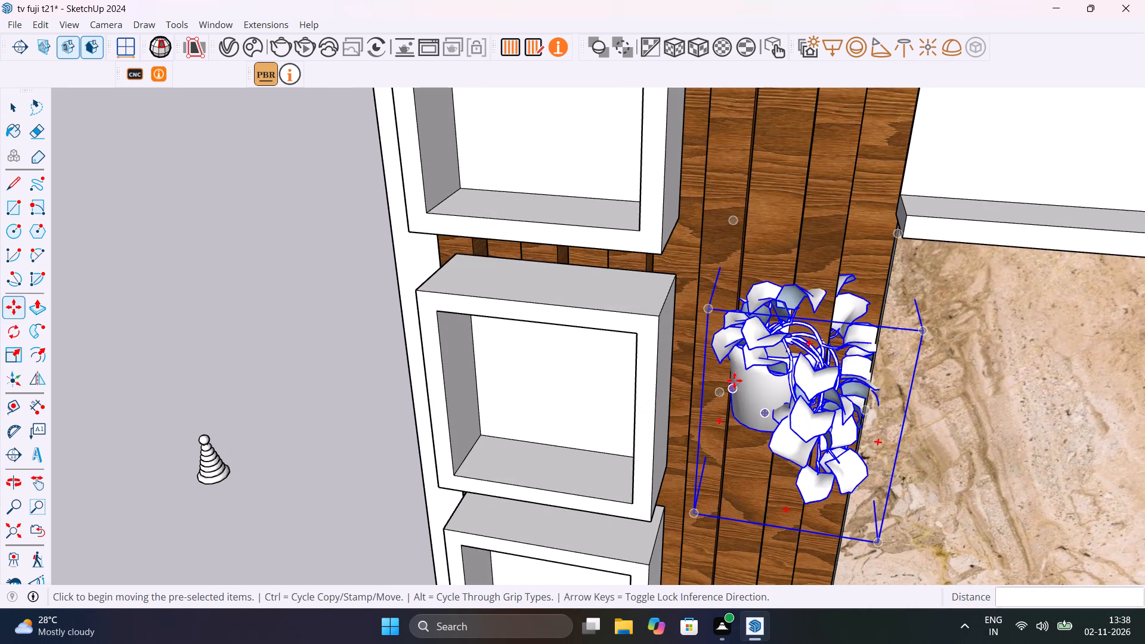
pyautogui.press('m')
pyautogui.click(812, 397)
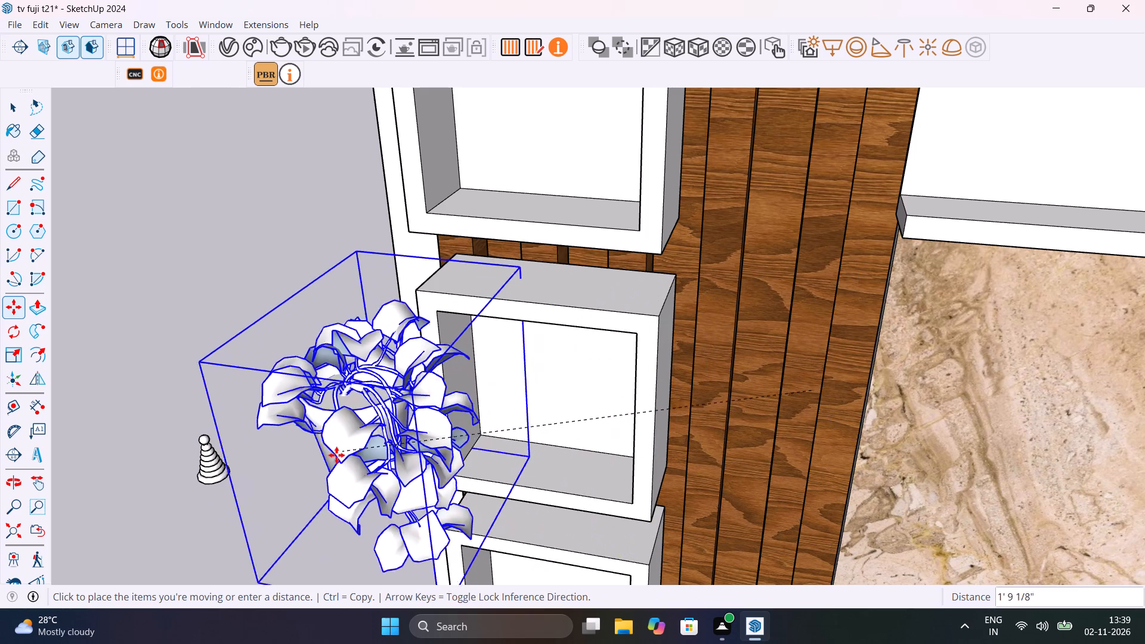
pyautogui.click(258, 453)
# Scale the trailing plant down uniformly to well under half its size.
pyautogui.moveTo(344, 424); pyautogui.dragTo(671, 241, button='middle')
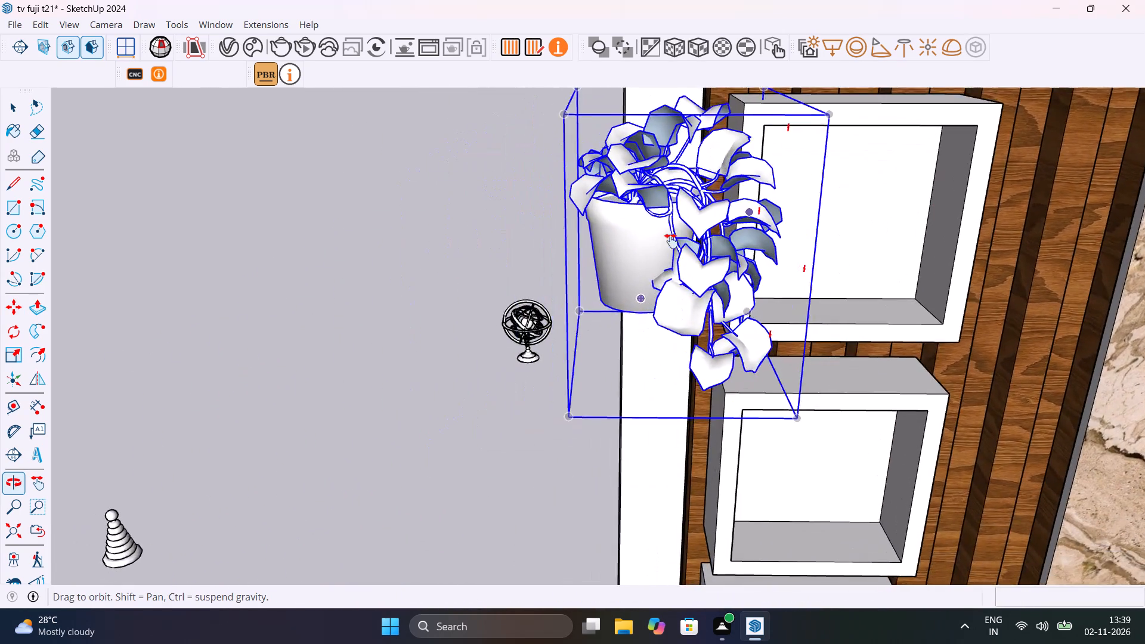
pyautogui.moveTo(671, 241); pyautogui.dragTo(717, 282, button='middle')
pyautogui.press('space')
pyautogui.write('S')
pyautogui.keyDown('shift'); pyautogui.moveTo(701, 257); pyautogui.dragTo(627, 355, button='middle'); pyautogui.keyUp('shift')
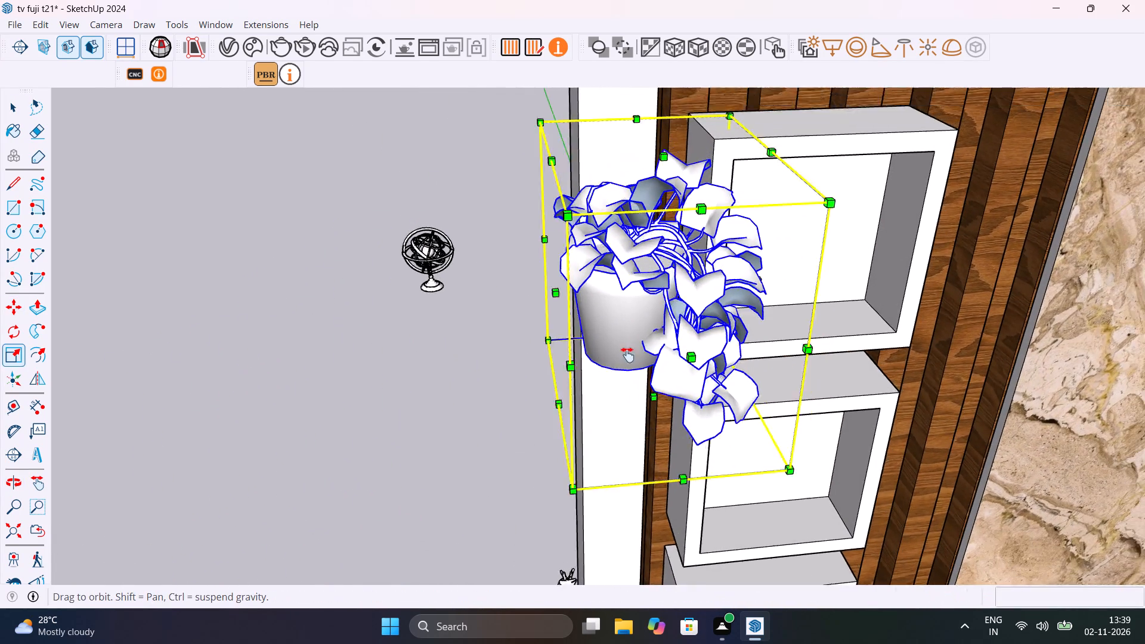
pyautogui.keyDown('shift'); pyautogui.moveTo(627, 355); pyautogui.dragTo(578, 414, button='middle'); pyautogui.keyUp('shift')
pyautogui.click(465, 212)
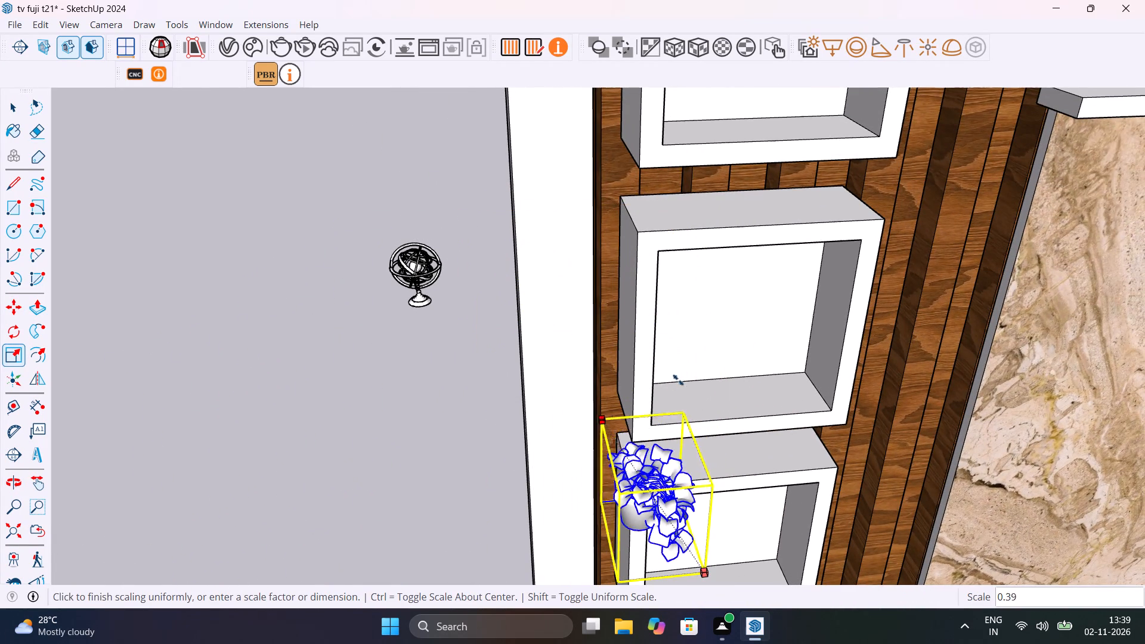
pyautogui.click(722, 417)
# Move the scaled trailing plant into the second-lowest left cube niche, directly above the succulent's niche.
pyautogui.keyDown('shift'); pyautogui.moveTo(728, 486); pyautogui.dragTo(539, 296, button='middle'); pyautogui.keyUp('shift')
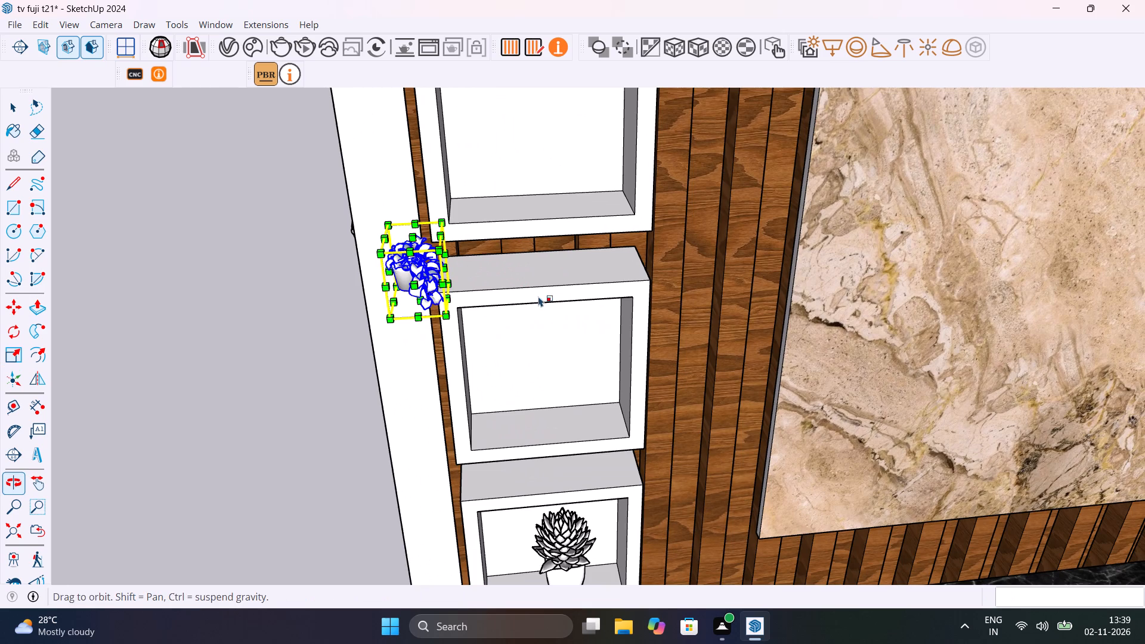
pyautogui.scroll(5, 411, 307)
pyautogui.press('space')
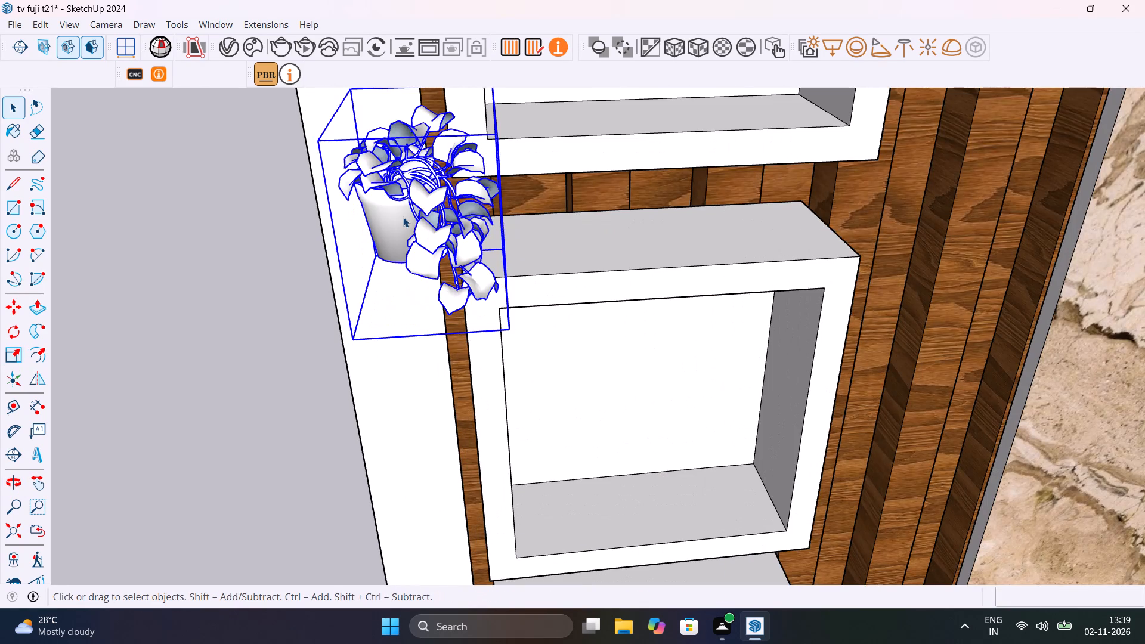
pyautogui.press('m')
pyautogui.click(513, 329)
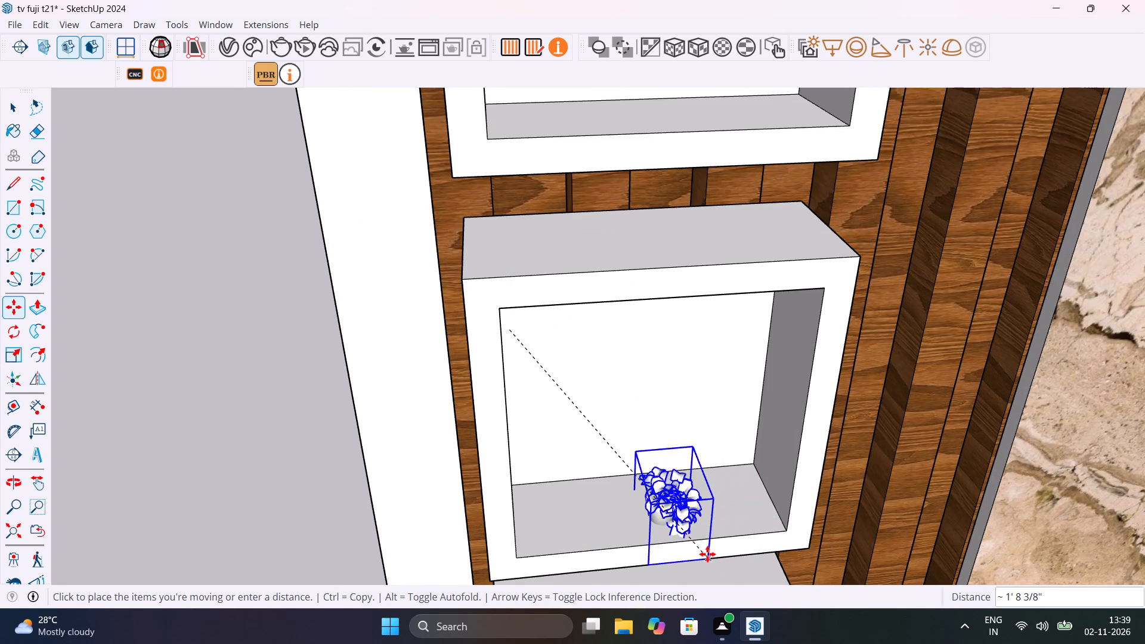
pyautogui.scroll(11, 709, 553)
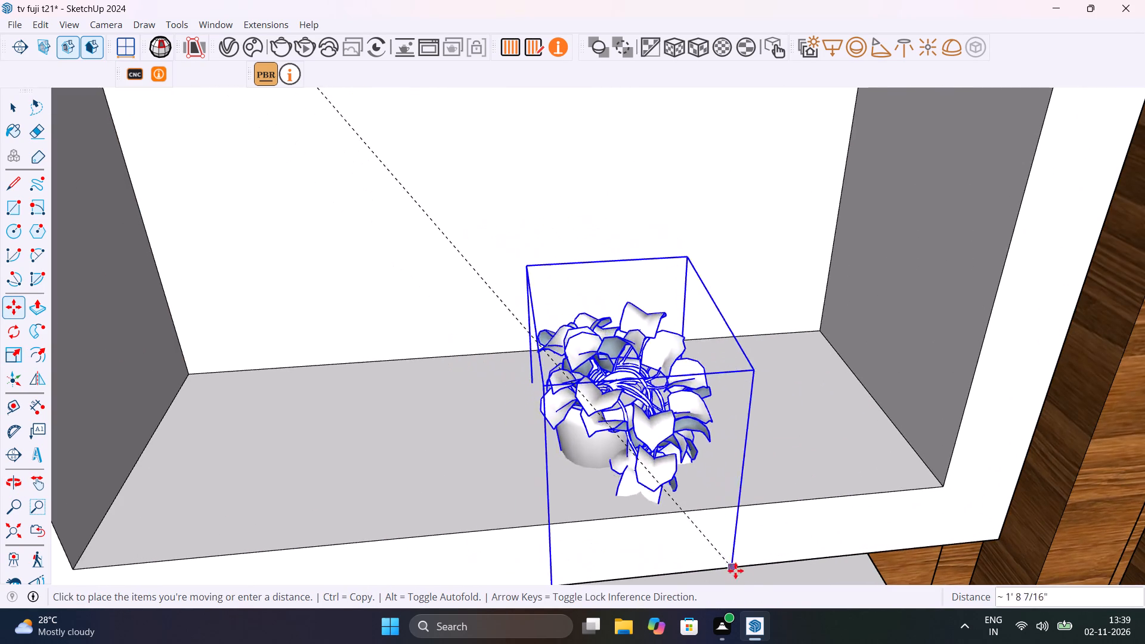
pyautogui.click(669, 520)
# Shift the trailing plant about 2 1/8" along its cube niche, toward the side wall nearest the marble panel.
pyautogui.moveTo(622, 470); pyautogui.dragTo(640, 447, button='middle')
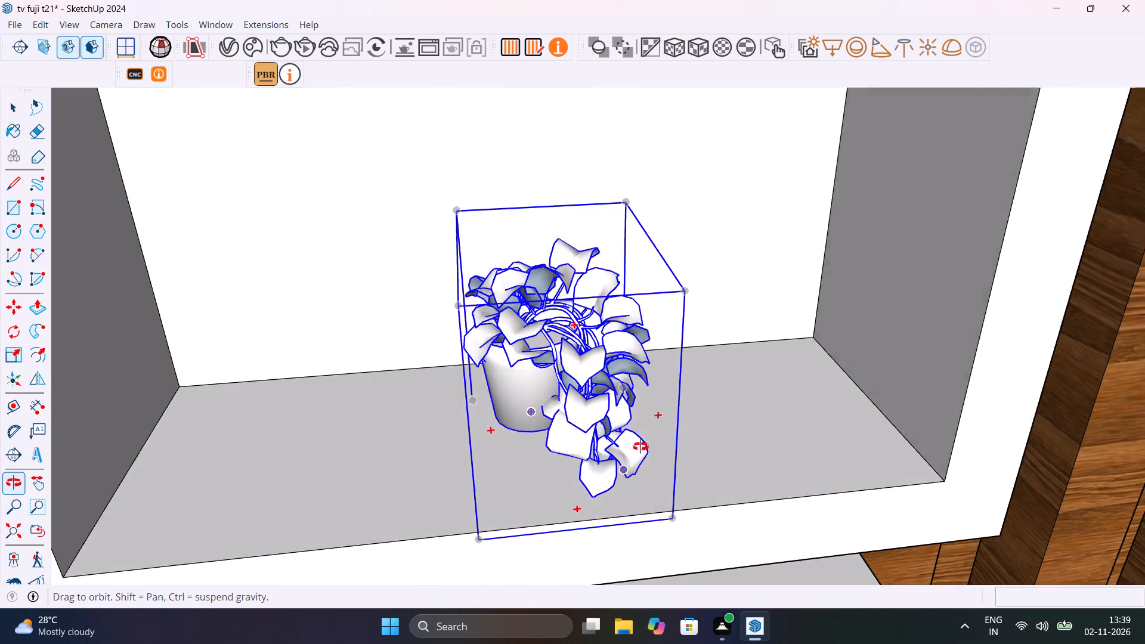
pyautogui.moveTo(640, 447); pyautogui.dragTo(821, 374, button='middle')
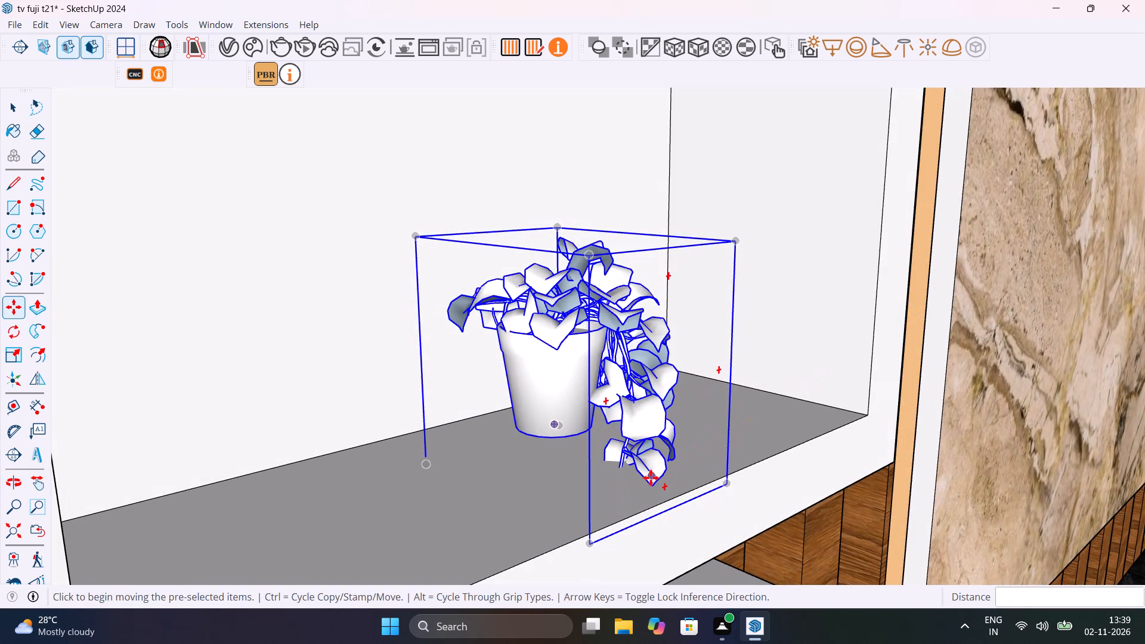
pyautogui.press('m')
pyautogui.click(556, 398)
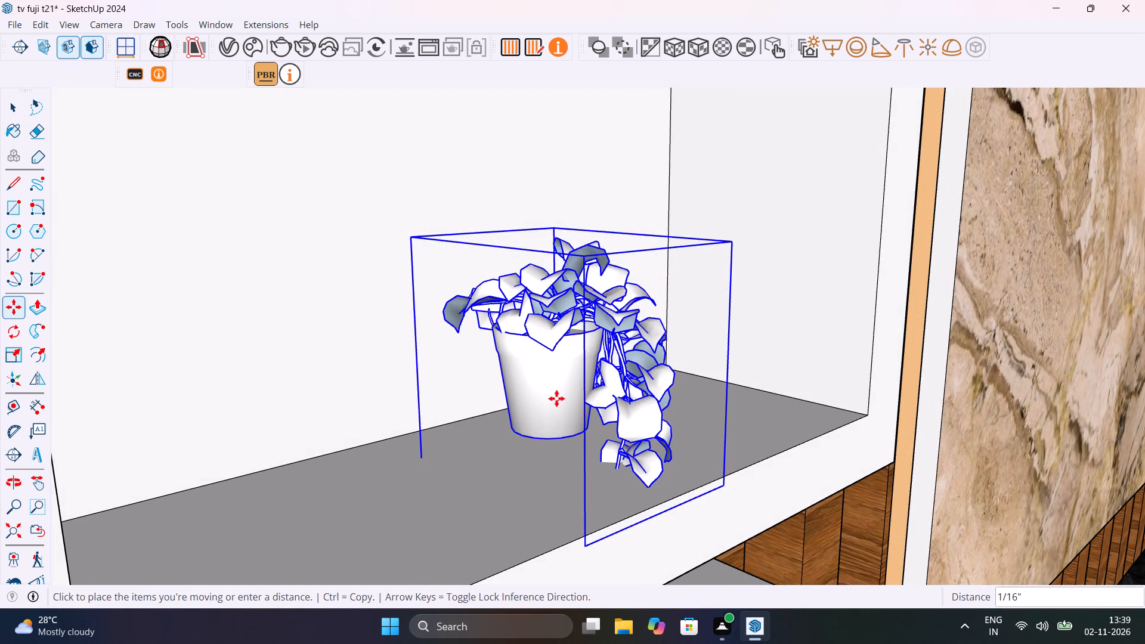
pyautogui.moveTo(558, 400); pyautogui.dragTo(564, 404)
pyautogui.press('space')
pyautogui.click(567, 388)
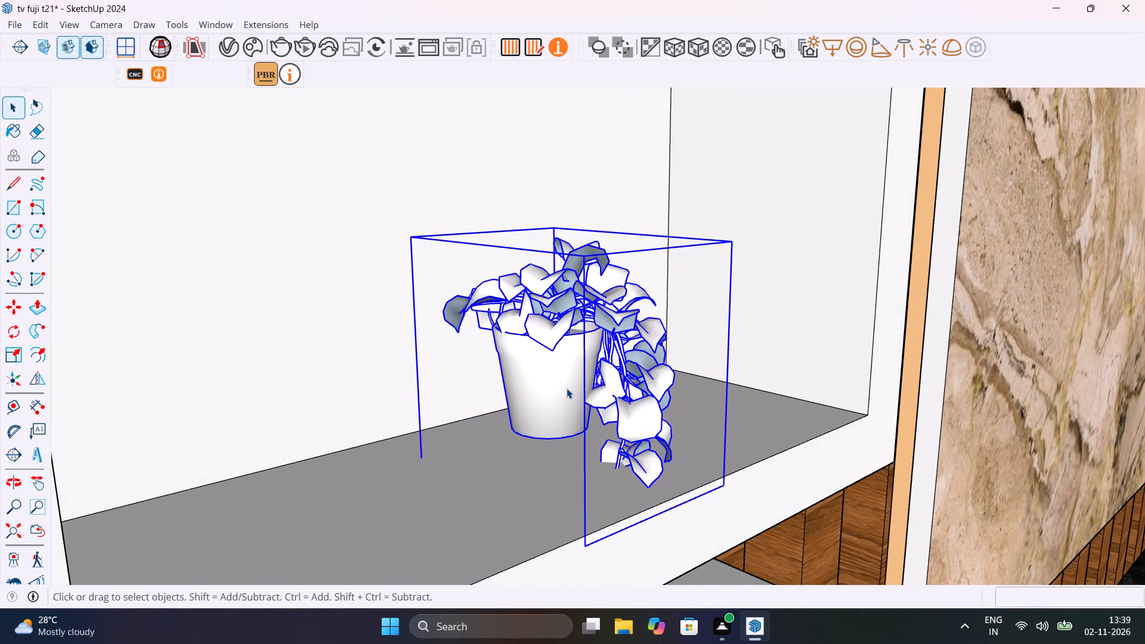
pyautogui.press('m')
pyautogui.click(731, 487)
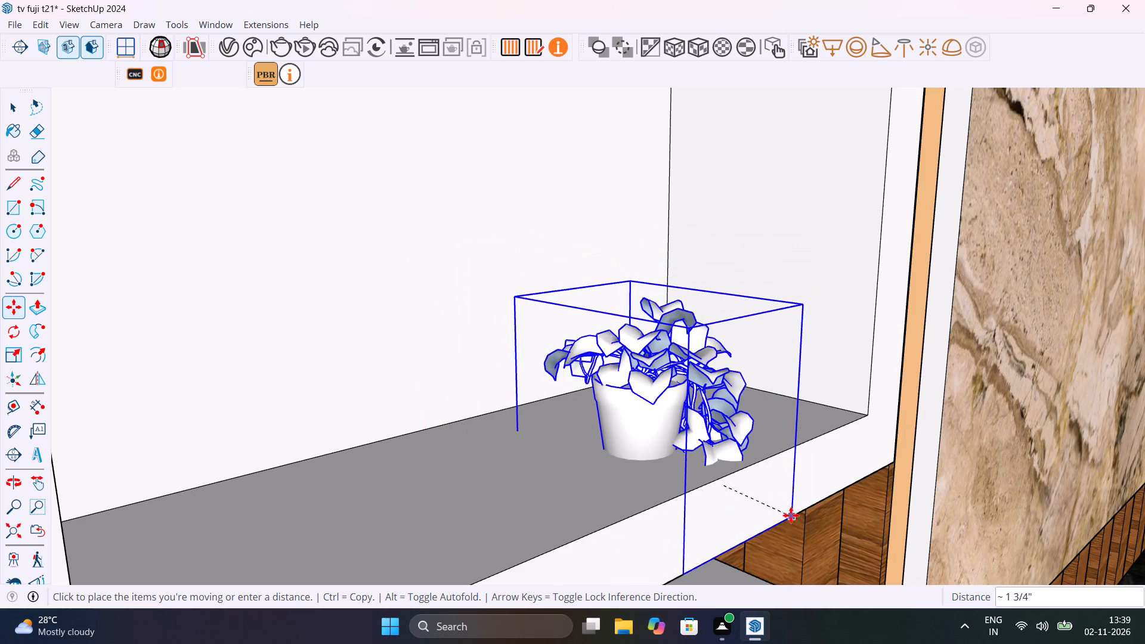
pyautogui.click(807, 509)
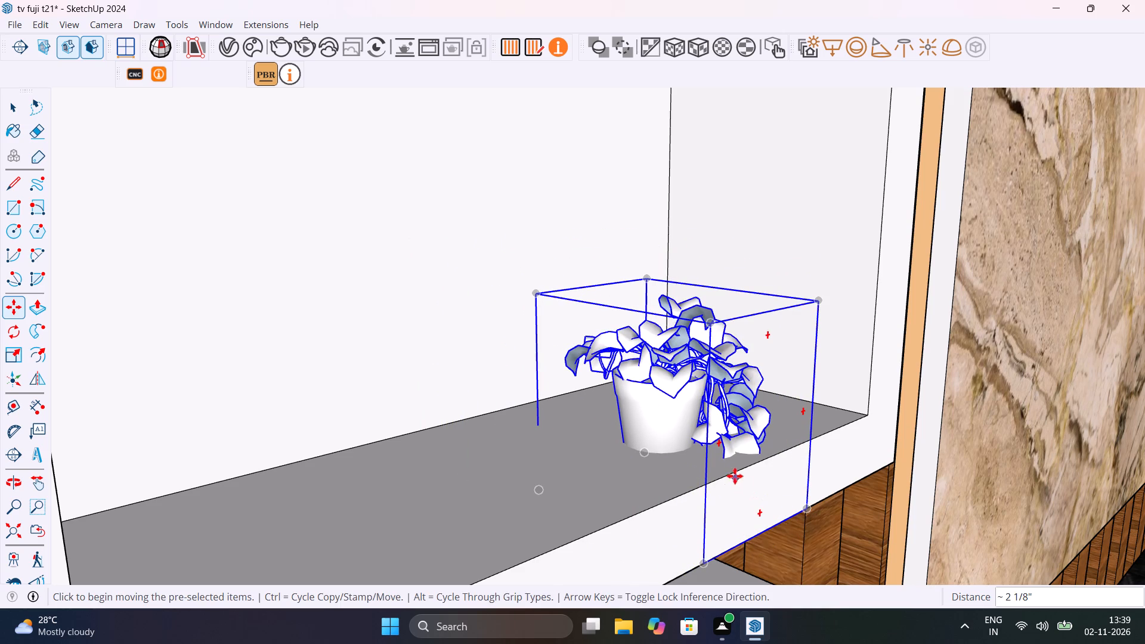
# Raise the trailing plant slightly straight up so its pot base meets the niche floor.
pyautogui.press('space')
pyautogui.press('m')
pyautogui.click(814, 304)
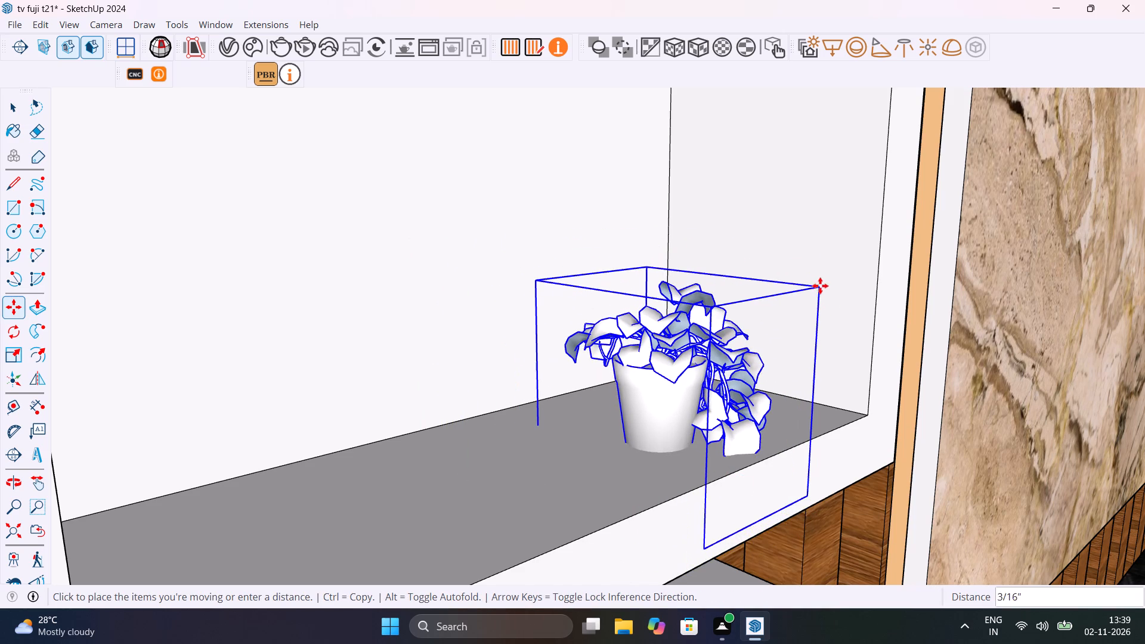
pyautogui.click(822, 275)
pyautogui.scroll(-4, 750, 428)
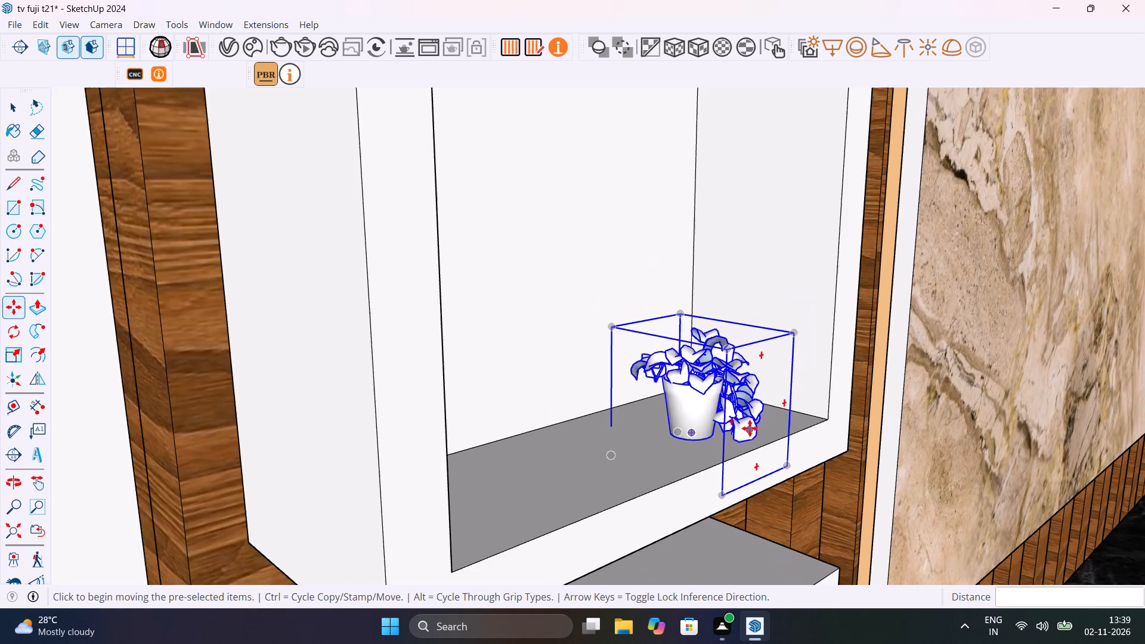
pyautogui.scroll(-14, 750, 428)
pyautogui.moveTo(750, 428); pyautogui.dragTo(593, 438, button='middle')
pyautogui.click(388, 470)
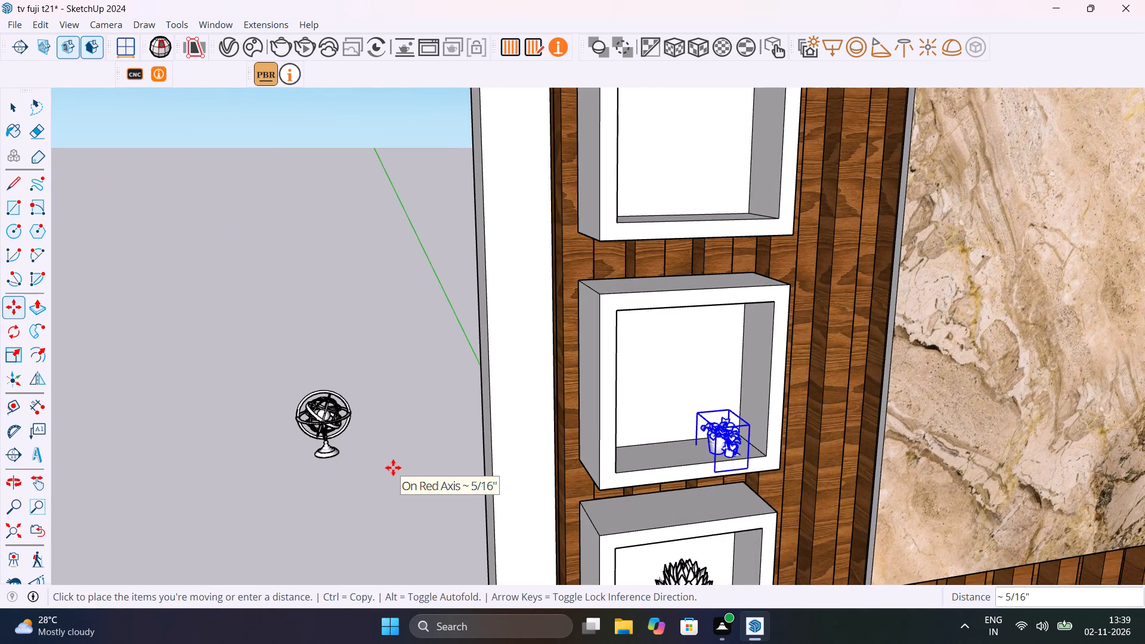
pyautogui.press('Escape')
# Move the trailing plant about 2" away from the niche's side wall, toward the middle of the shelf.
pyautogui.scroll(11, 700, 453)
pyautogui.press('space')
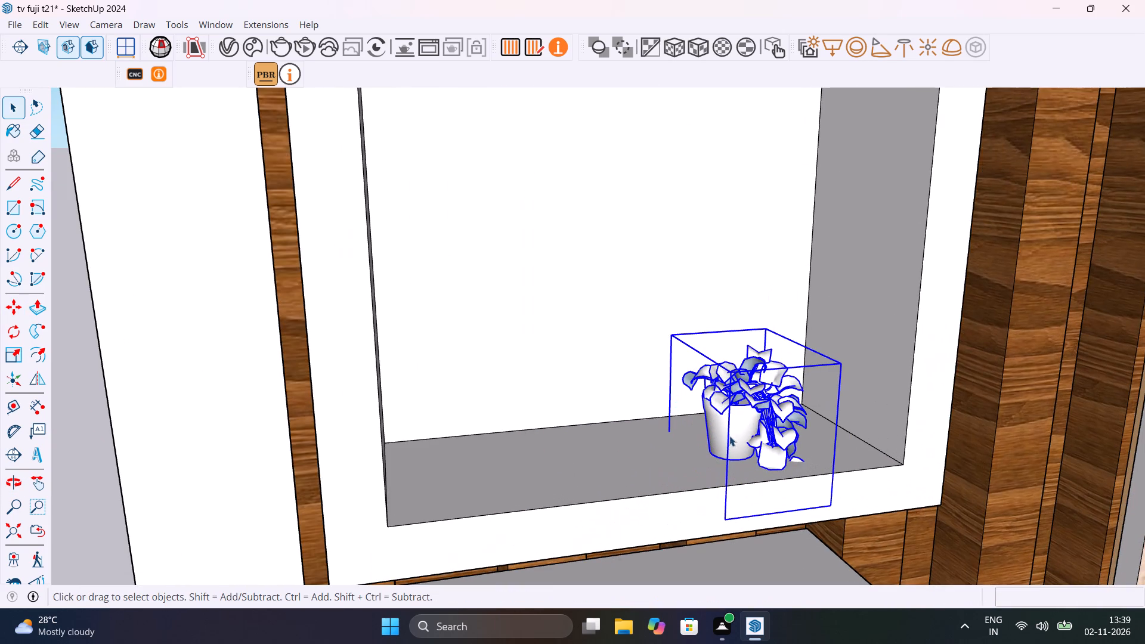
pyautogui.click(731, 427)
pyautogui.press('m')
pyautogui.click(726, 481)
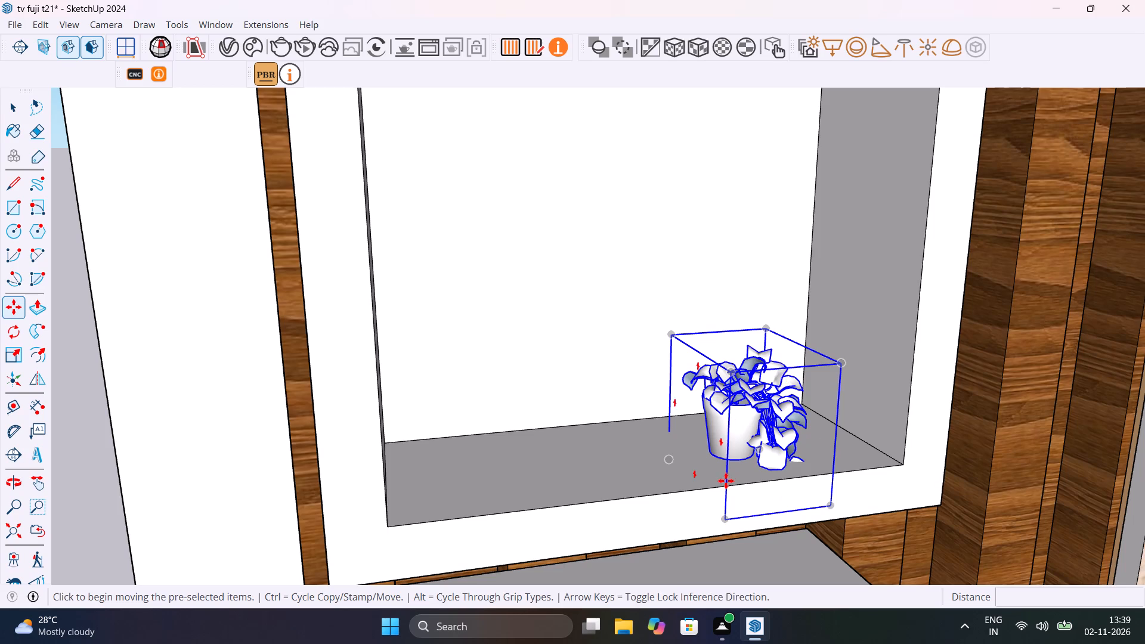
pyautogui.click(630, 494)
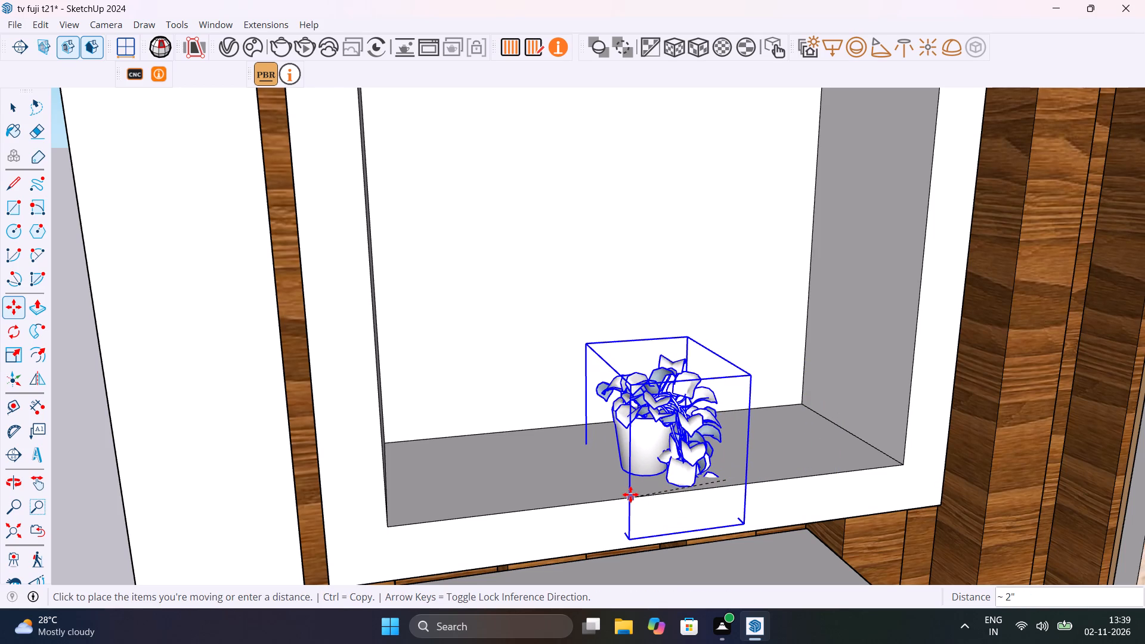
# Scale the trailing plant up uniformly by a factor of about 1.44.
pyautogui.press('s')
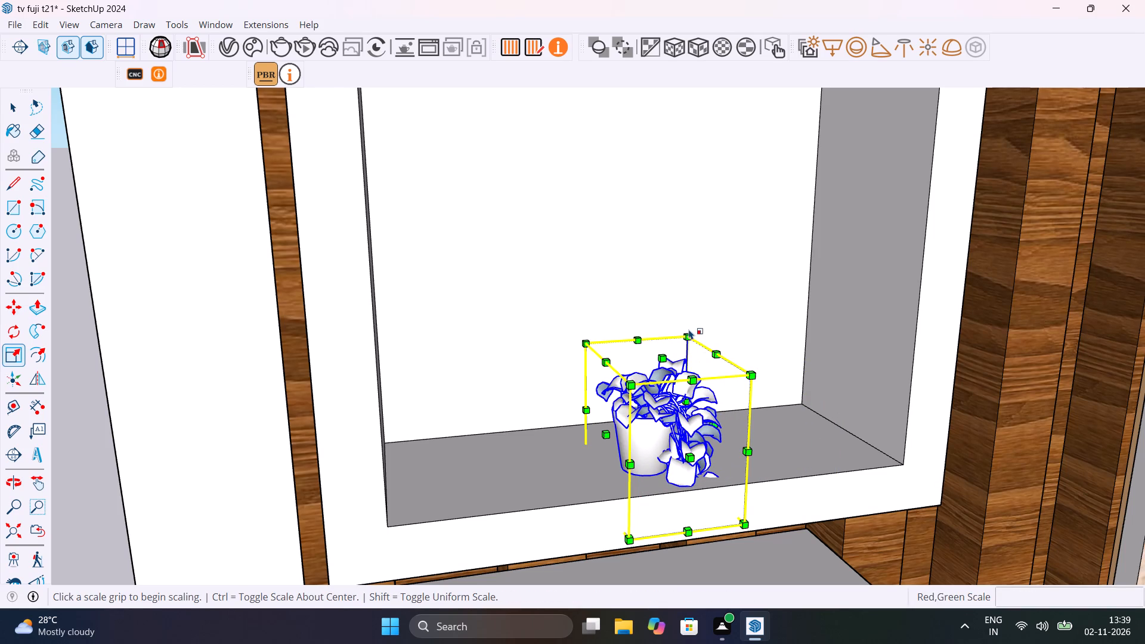
pyautogui.click(685, 333)
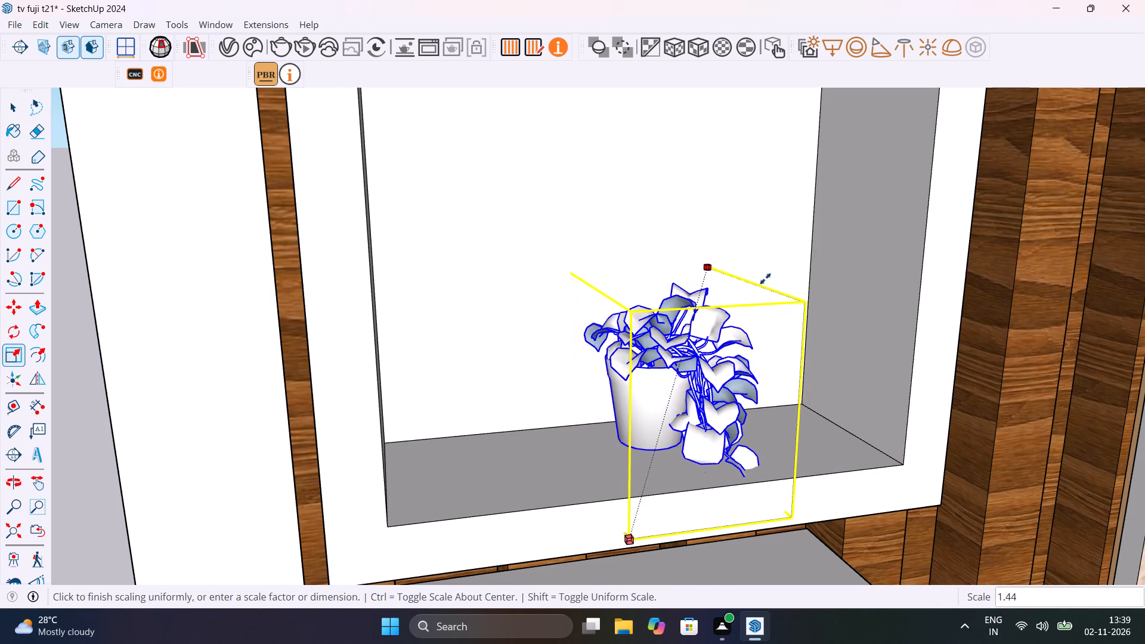
pyautogui.click(765, 278)
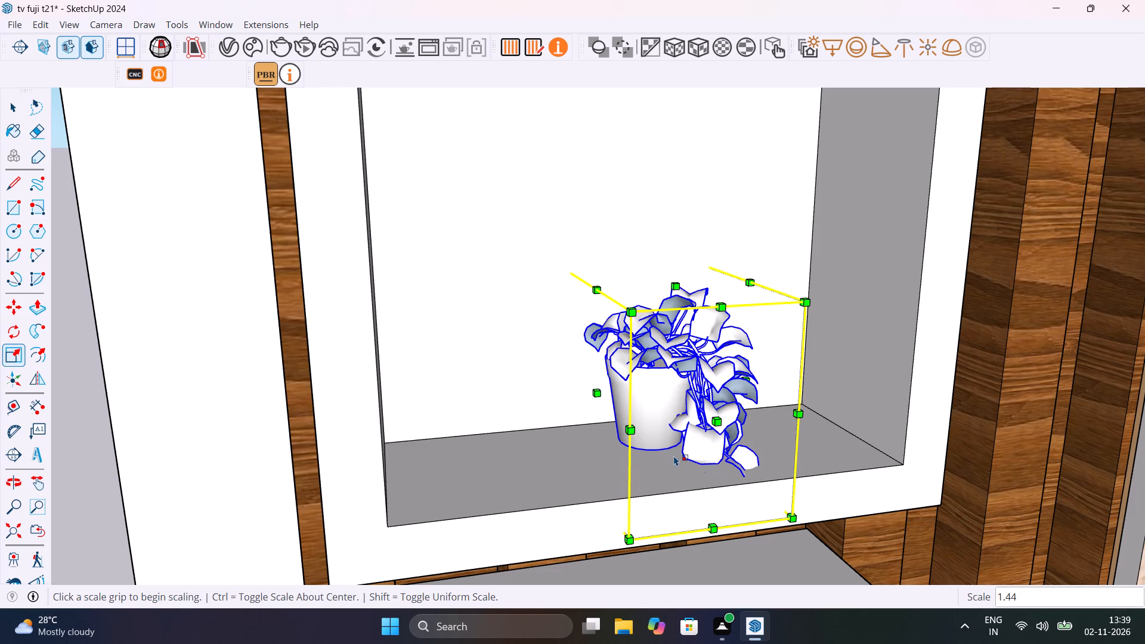
# Lower the enlarged plant about 2" onto the niche floor, and shift it about 1 3/16" toward the niche's centre.
pyautogui.press('m')
pyautogui.click(666, 414)
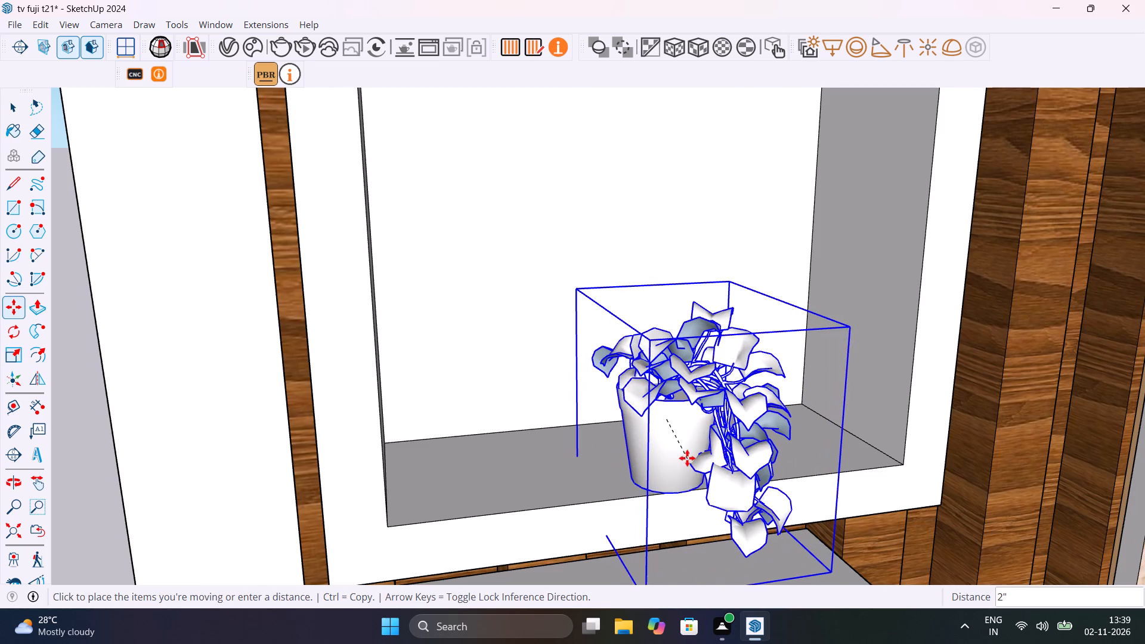
pyautogui.click(687, 457)
pyautogui.press('space')
pyautogui.click(99, 478)
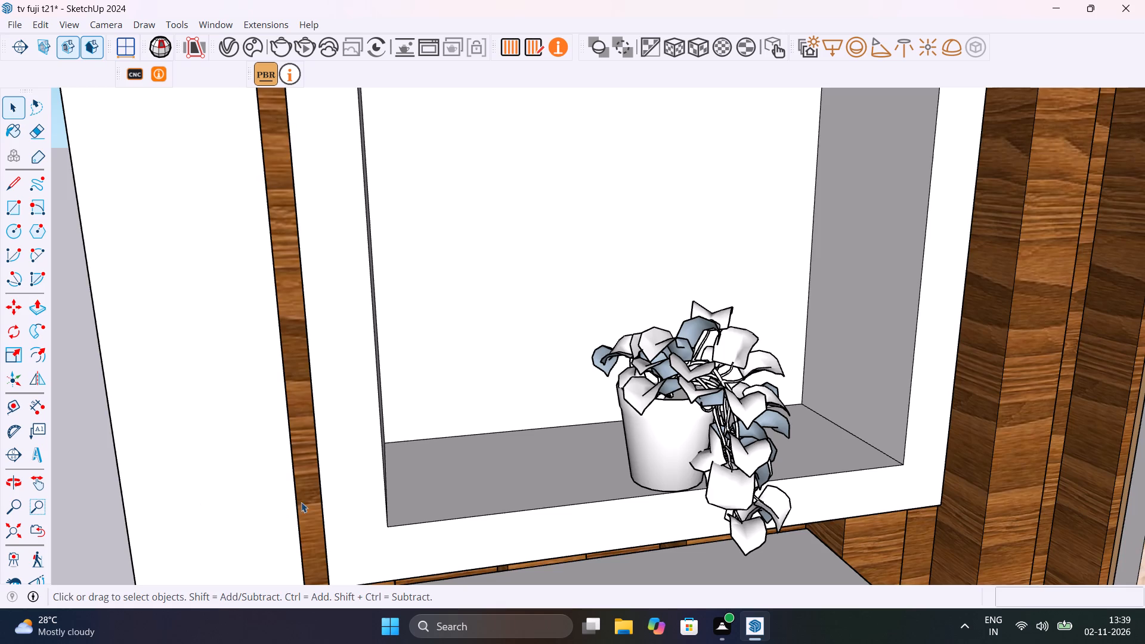
pyautogui.moveTo(344, 481); pyautogui.dragTo(506, 358, button='middle')
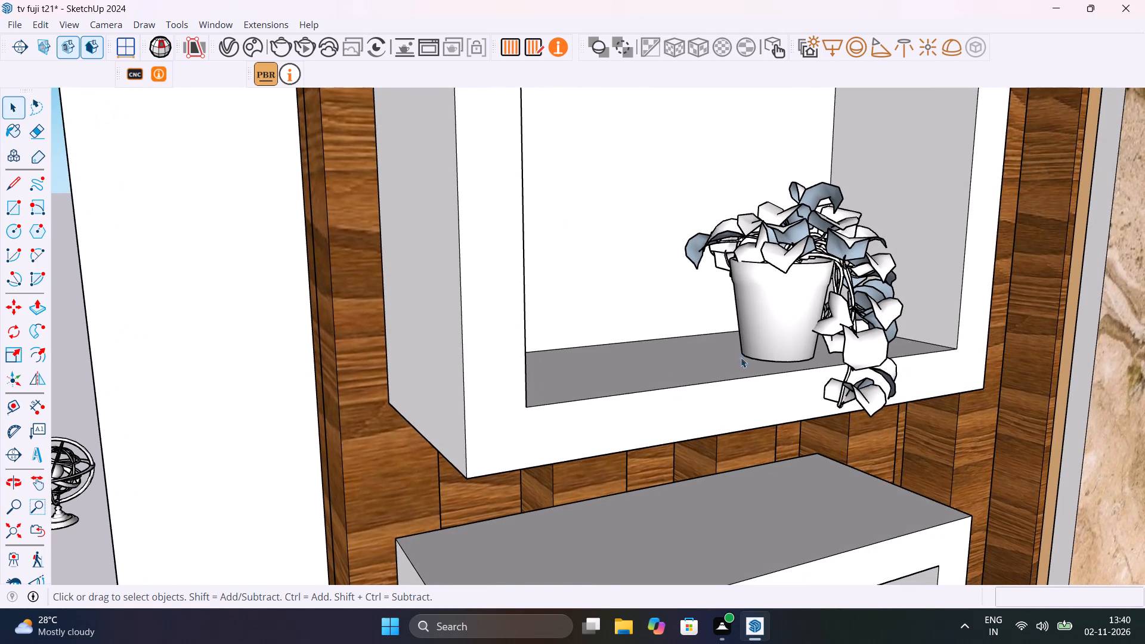
pyautogui.click(779, 339)
pyautogui.press('m')
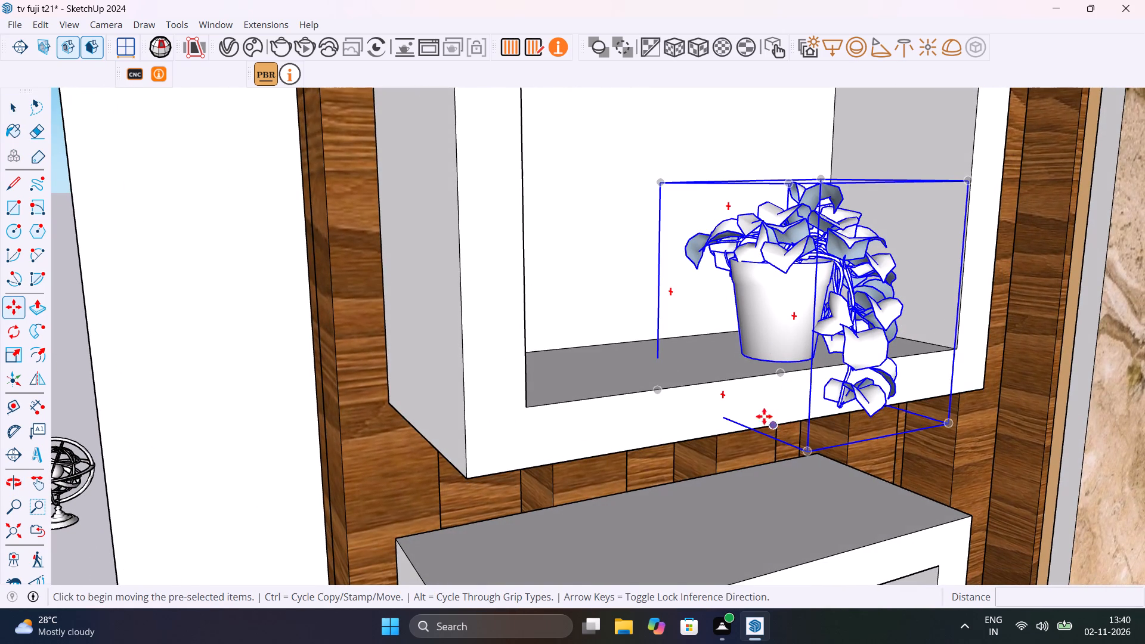
pyautogui.click(787, 361)
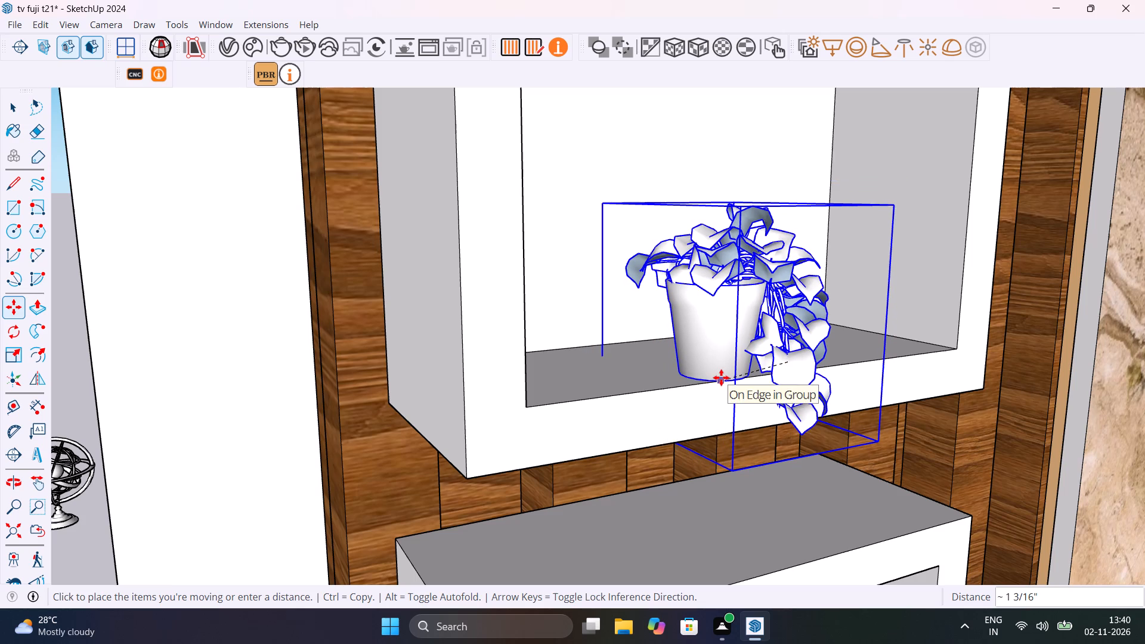
pyautogui.click(721, 377)
pyautogui.press('space')
# Scale the trailing plant up uniformly by a small amount from its upper back corner.
pyautogui.press('s')
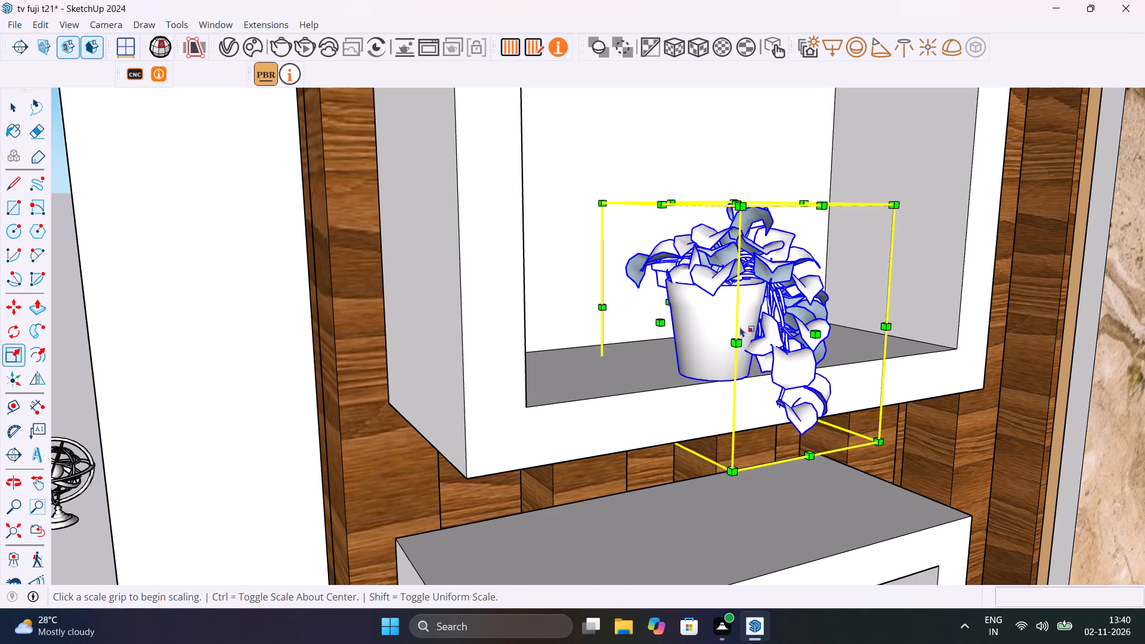
pyautogui.moveTo(740, 326); pyautogui.dragTo(553, 466, button='middle')
pyautogui.click(794, 219)
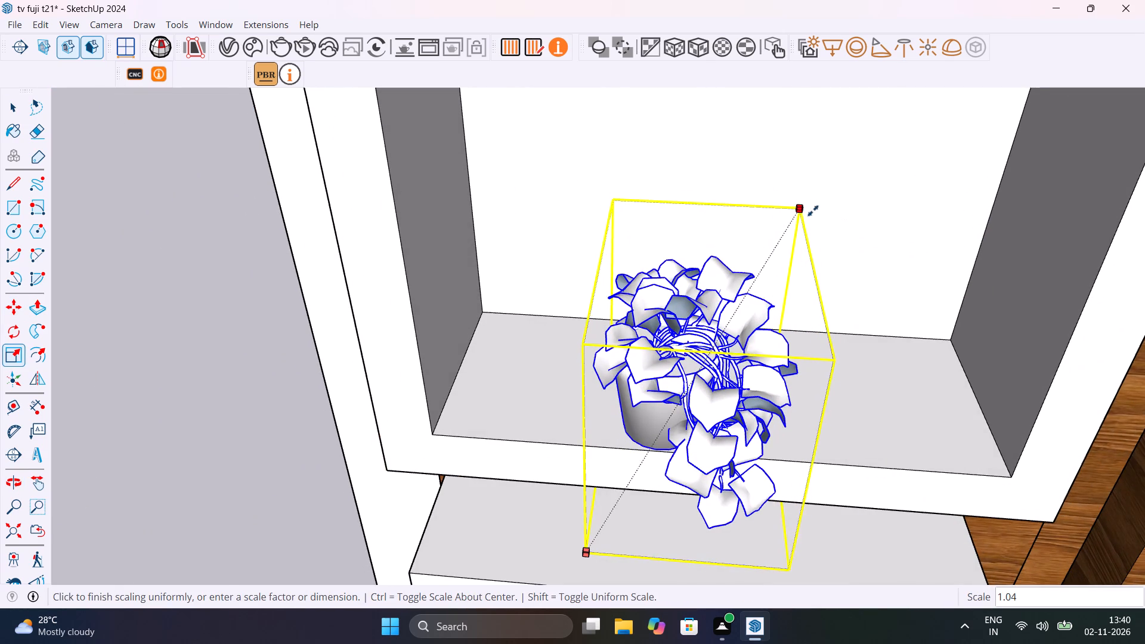
pyautogui.click(865, 199)
pyautogui.moveTo(723, 369); pyautogui.dragTo(869, 284, button='middle')
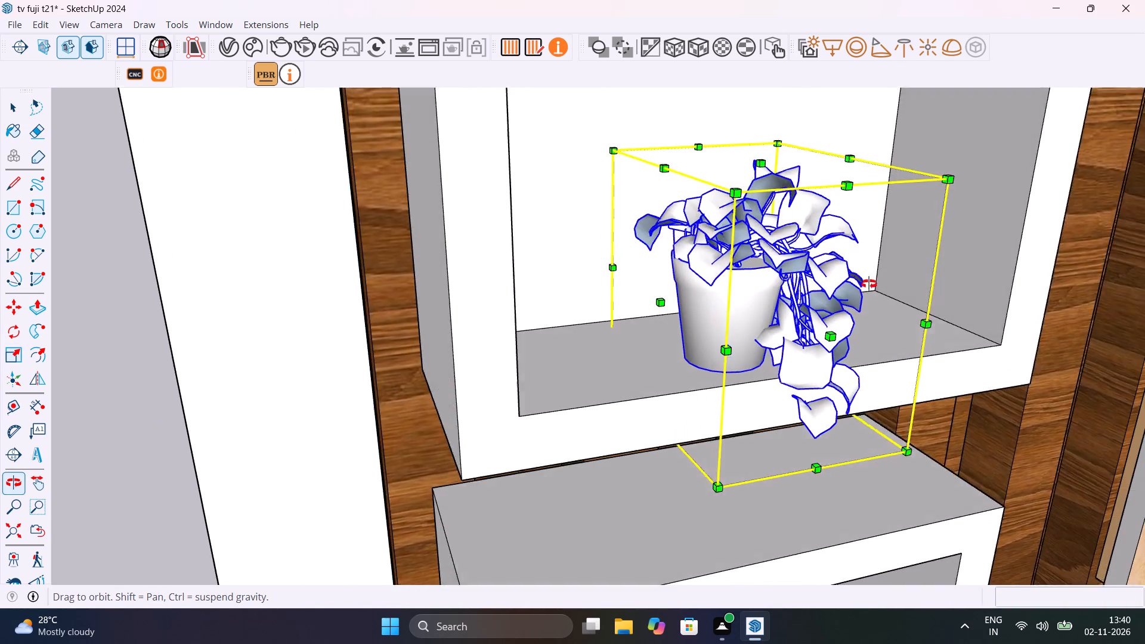
pyautogui.moveTo(869, 284); pyautogui.dragTo(889, 281, button='middle')
pyautogui.press('space')
pyautogui.click(125, 489)
# Scale the trailing plant up uniformly by a factor of about 1.76 to fill more of its niche.
pyautogui.scroll(-2, 244, 451)
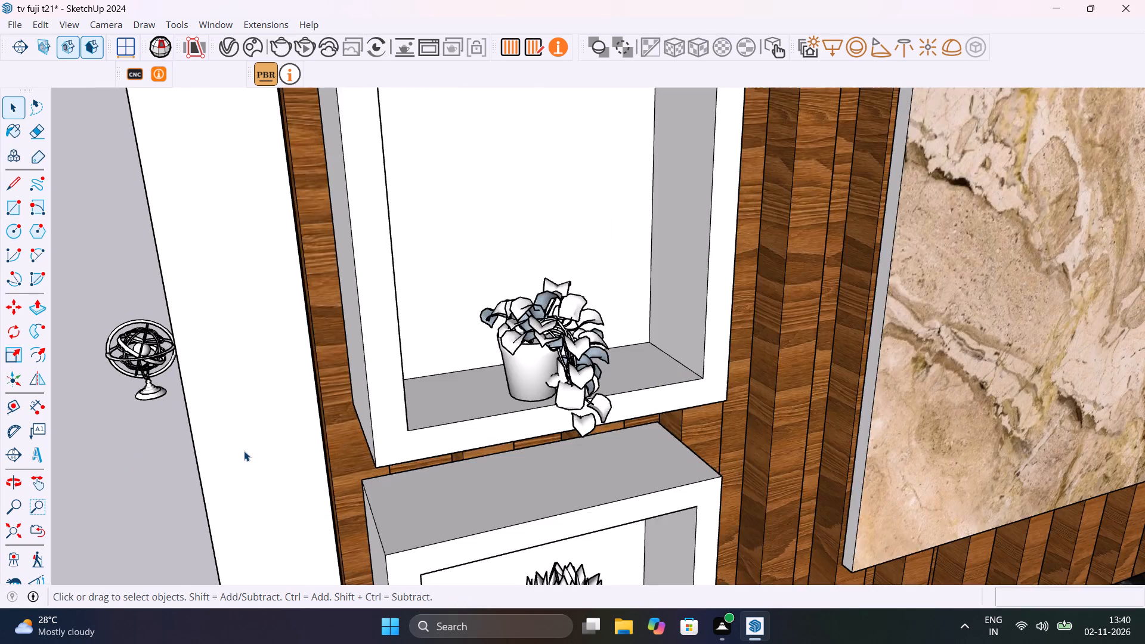
pyautogui.scroll(-9, 244, 451)
pyautogui.keyDown('shift'); pyautogui.moveTo(383, 448); pyautogui.dragTo(546, 267, button='middle'); pyautogui.keyUp('shift')
pyautogui.scroll(-6, 573, 298)
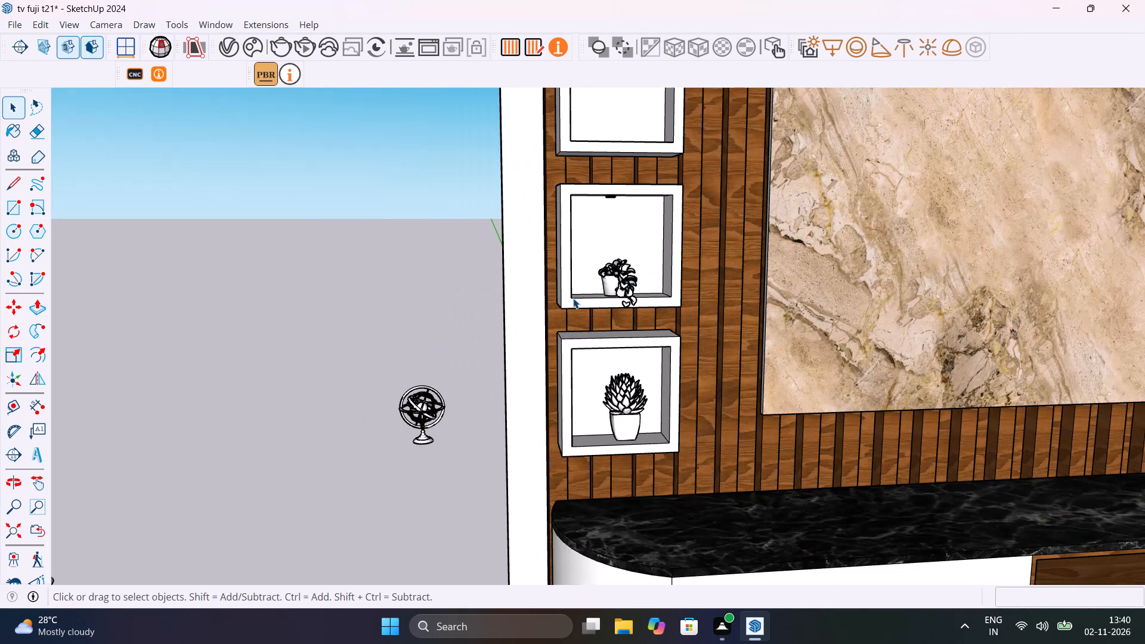
pyautogui.keyDown('shift'); pyautogui.moveTo(628, 311); pyautogui.dragTo(656, 363, button='middle'); pyautogui.keyUp('shift')
pyautogui.scroll(-5, 656, 363)
pyautogui.scroll(11, 652, 351)
pyautogui.click(648, 337)
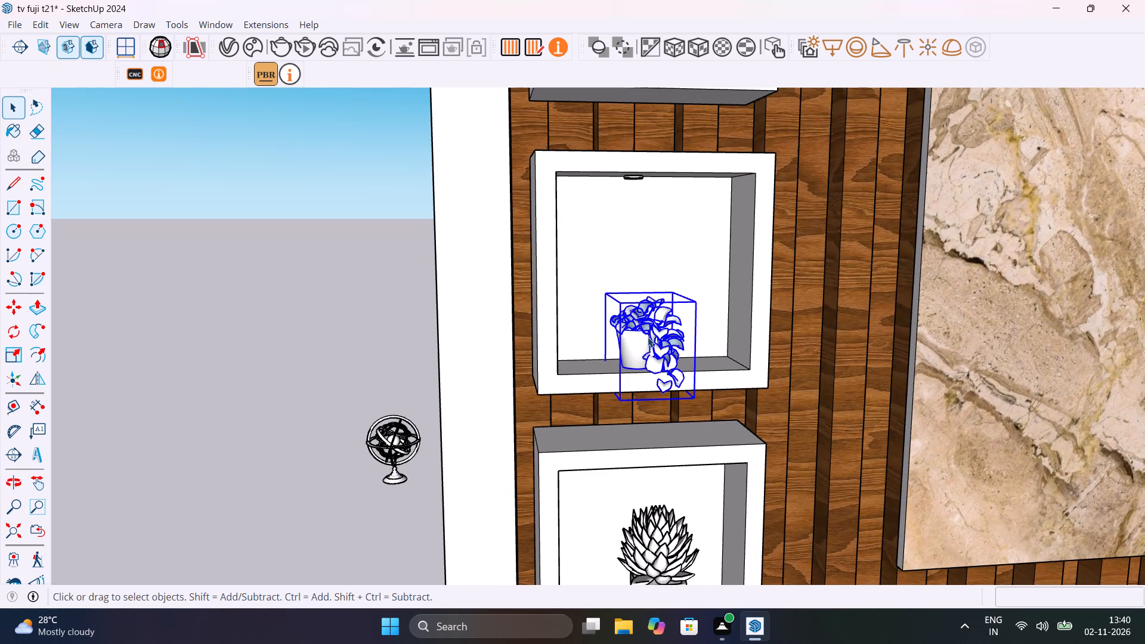
pyautogui.press('s')
pyautogui.click(669, 294)
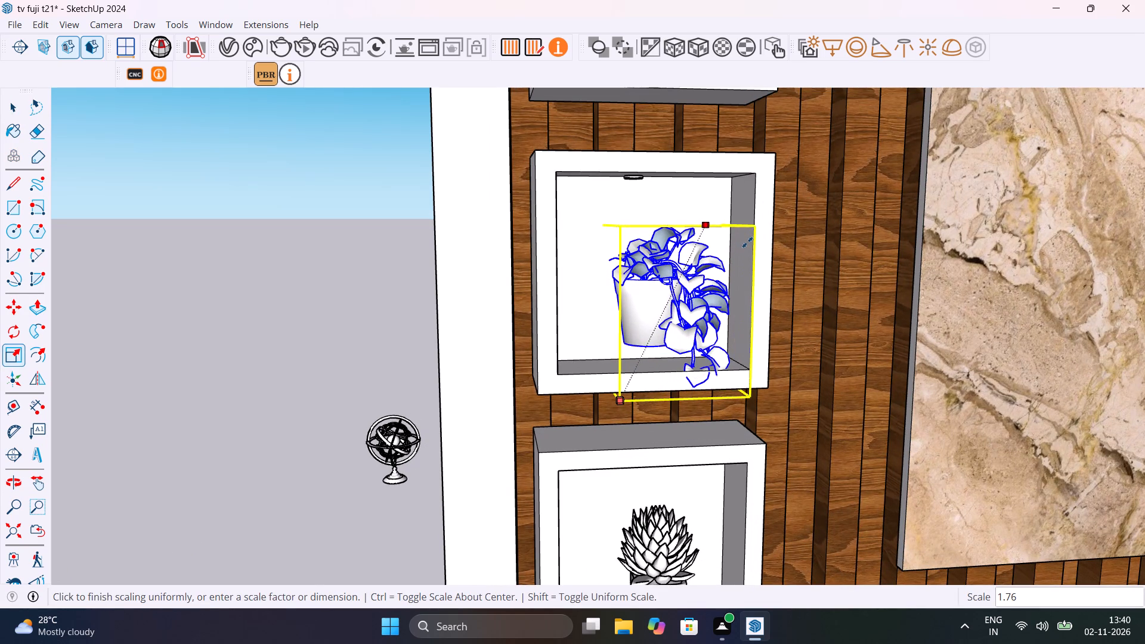
pyautogui.click(747, 242)
# Move the enlarged plant down to seat its pot at the niche's front edge, with the leaves trailing over the front.
pyautogui.press('m')
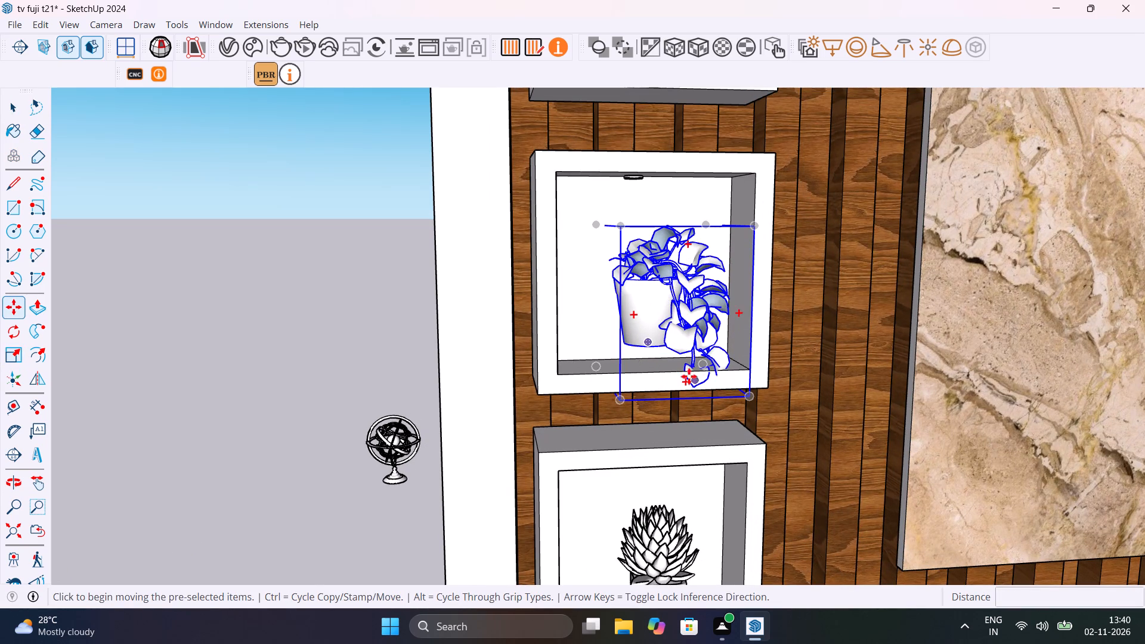
pyautogui.click(678, 346)
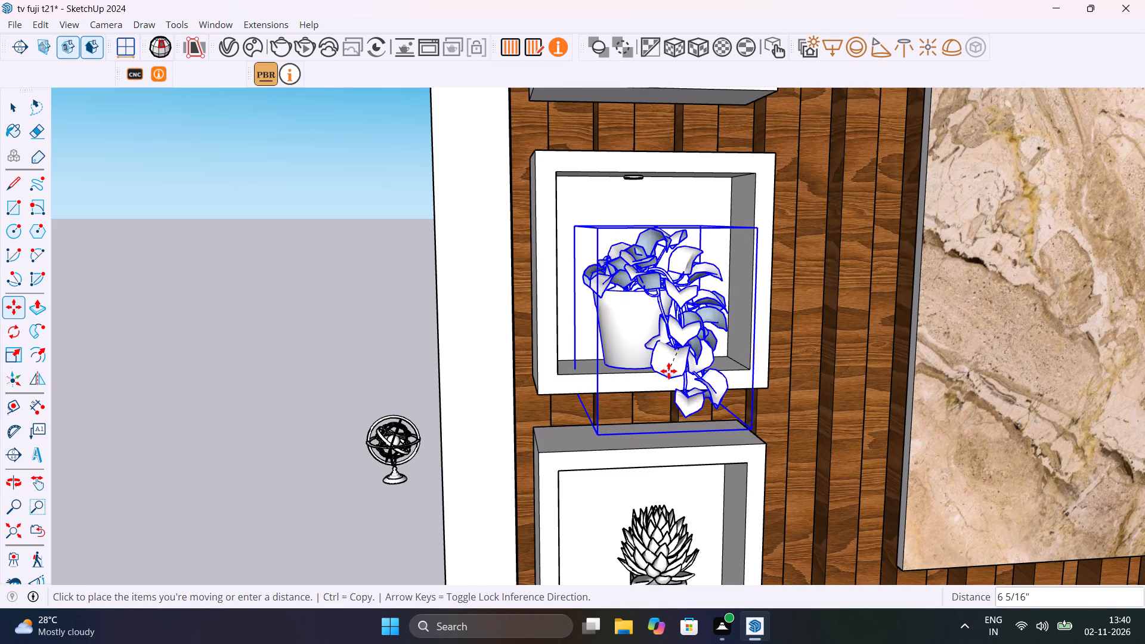
pyautogui.click(669, 370)
pyautogui.click(637, 369)
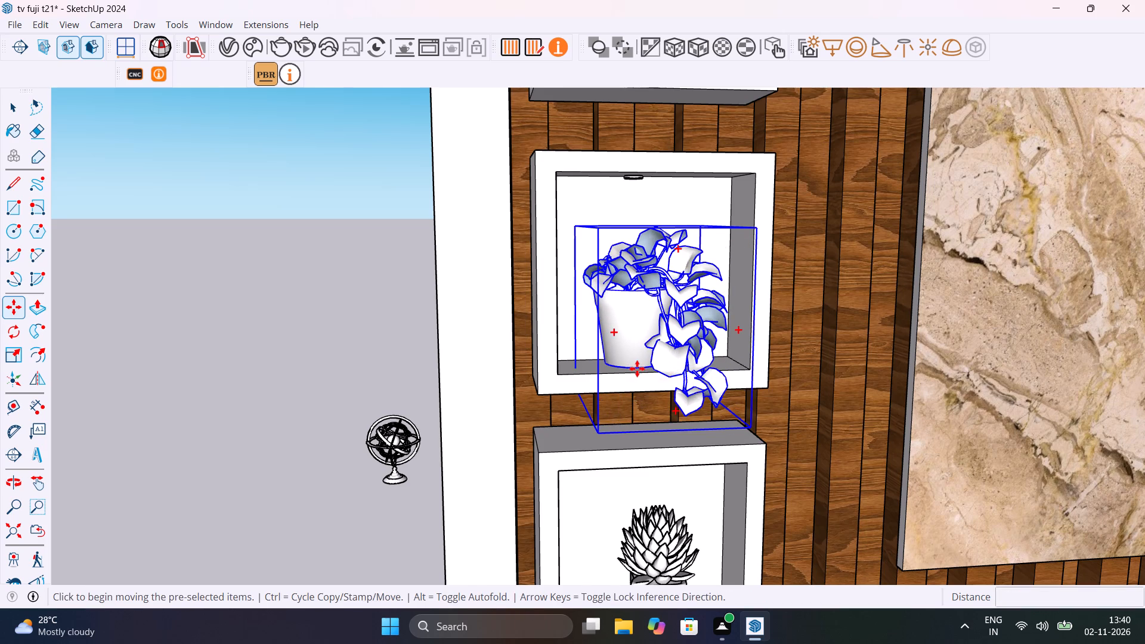
pyautogui.scroll(9, 639, 372)
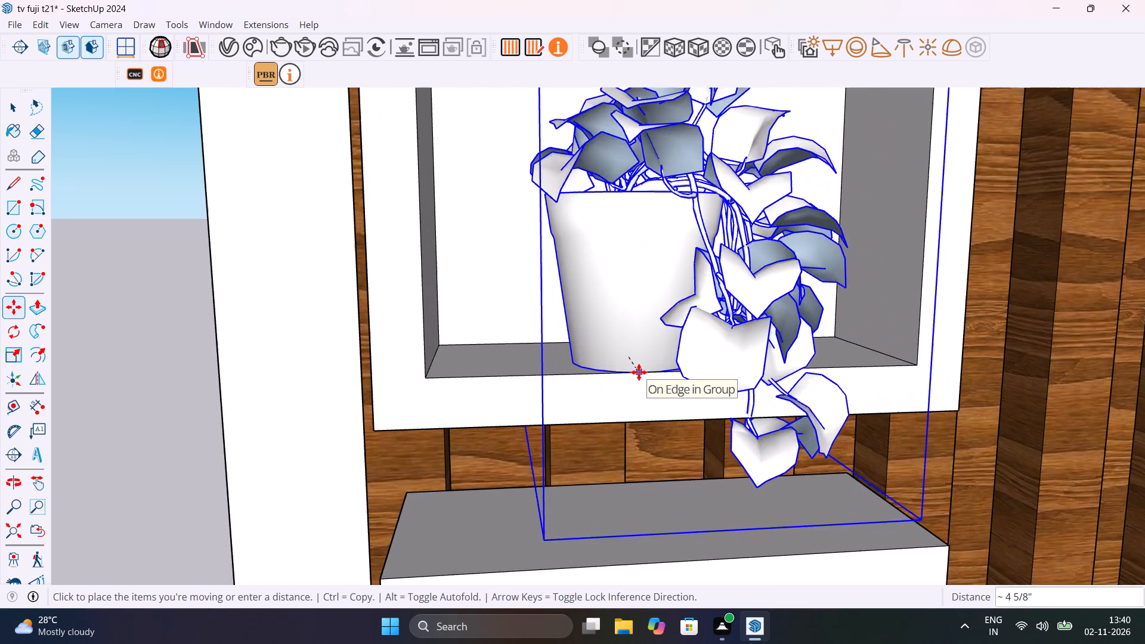
pyautogui.scroll(3, 639, 372)
pyautogui.click(623, 371)
pyautogui.scroll(-4, 665, 385)
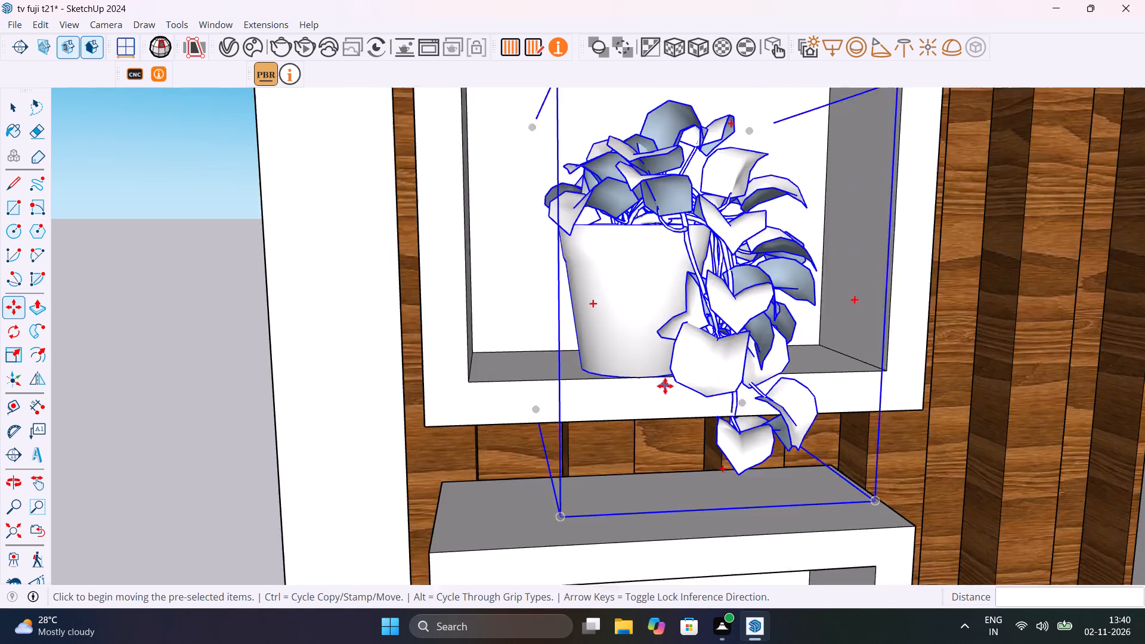
pyautogui.scroll(-16, 665, 386)
pyautogui.press('space')
pyautogui.click(364, 467)
pyautogui.scroll(-7, 364, 467)
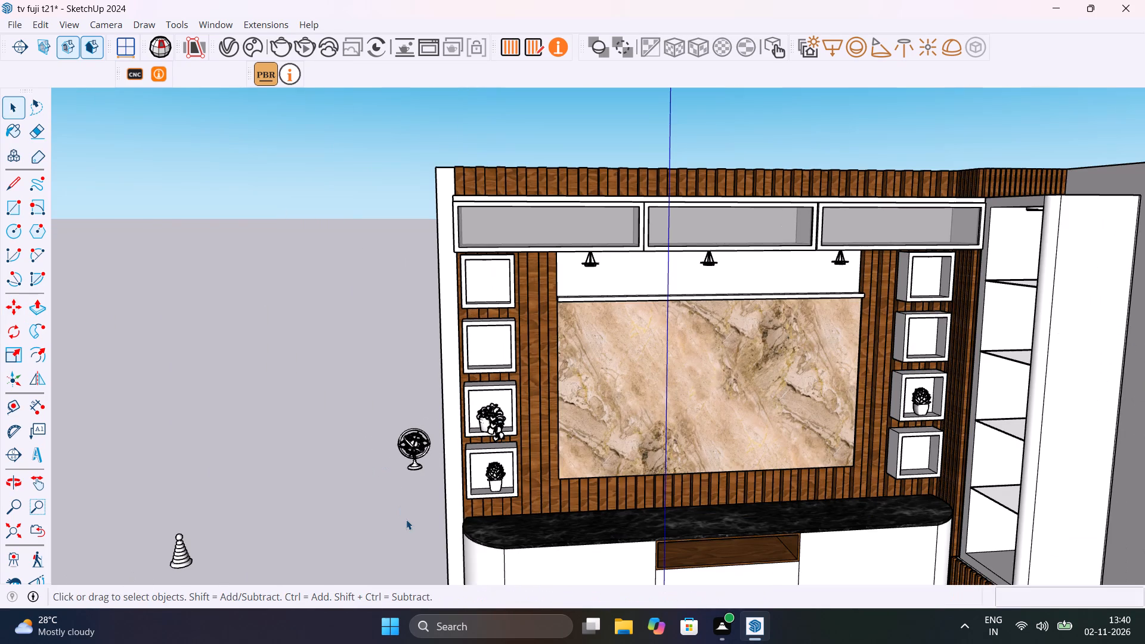
pyautogui.scroll(-11, 459, 501)
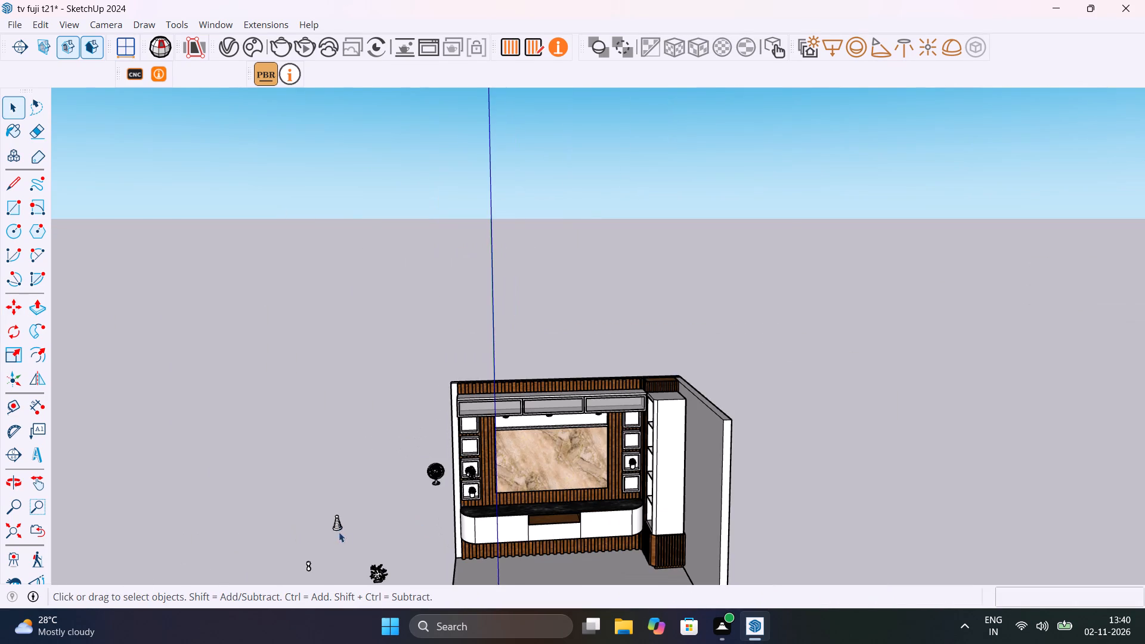
# Move the hourglass into the lowest niche right of the marble panel, raising it about 15/16" to the niche floor.
pyautogui.scroll(10, 348, 548)
pyautogui.keyDown('shift'); pyautogui.moveTo(388, 561); pyautogui.dragTo(403, 500, button='middle'); pyautogui.keyUp('shift')
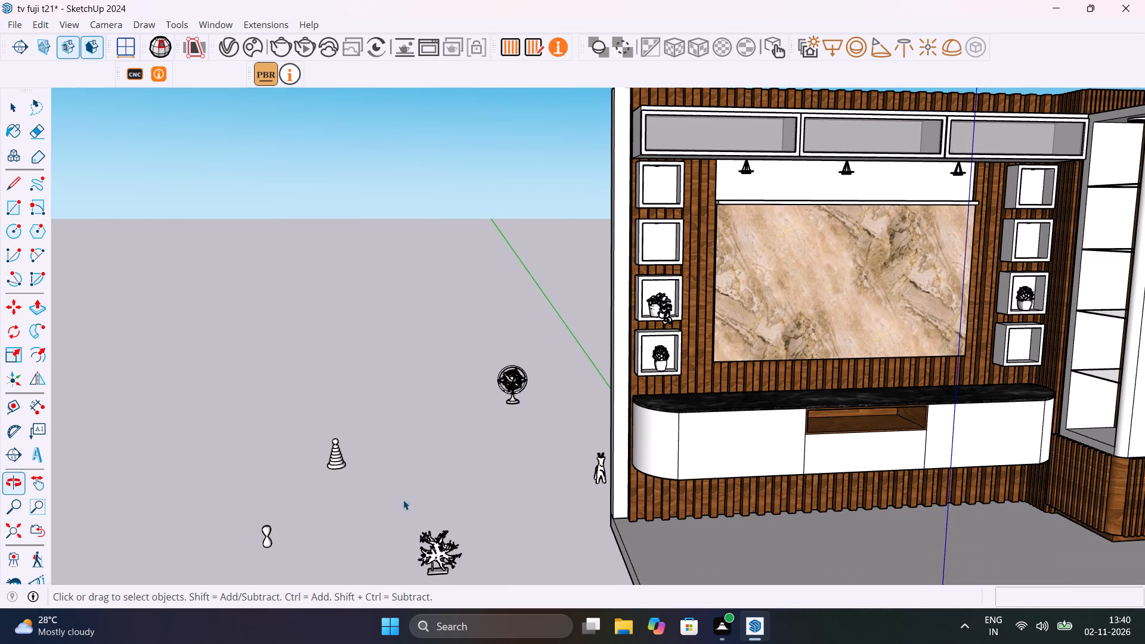
pyautogui.scroll(4, 339, 443)
pyautogui.scroll(-5, 326, 499)
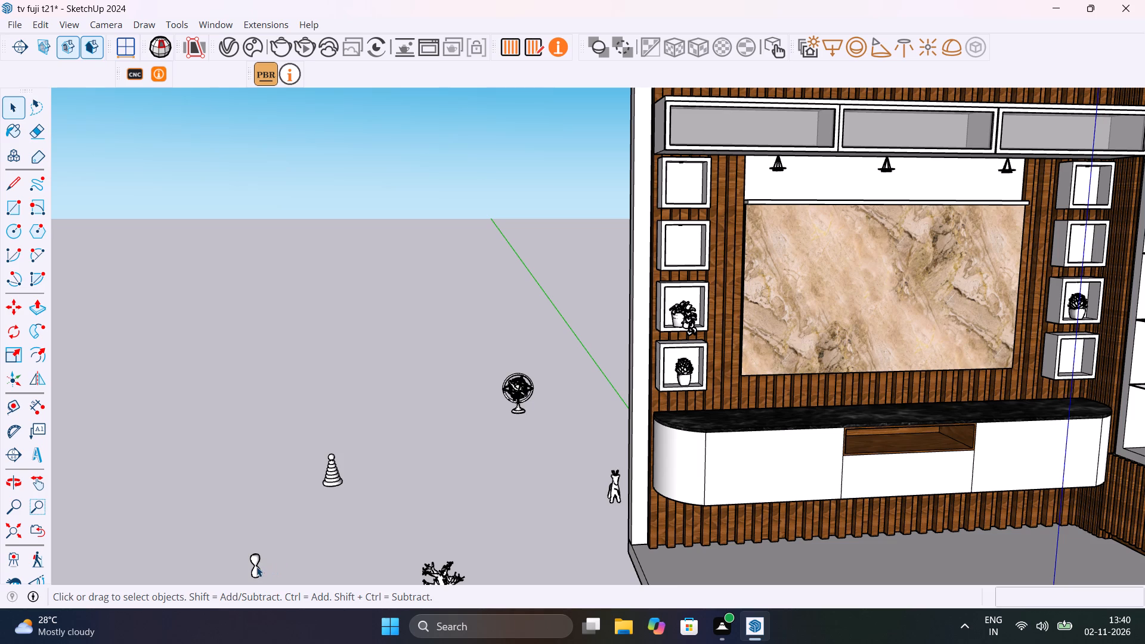
pyautogui.click(256, 566)
pyautogui.scroll(4, 256, 566)
pyautogui.press('m')
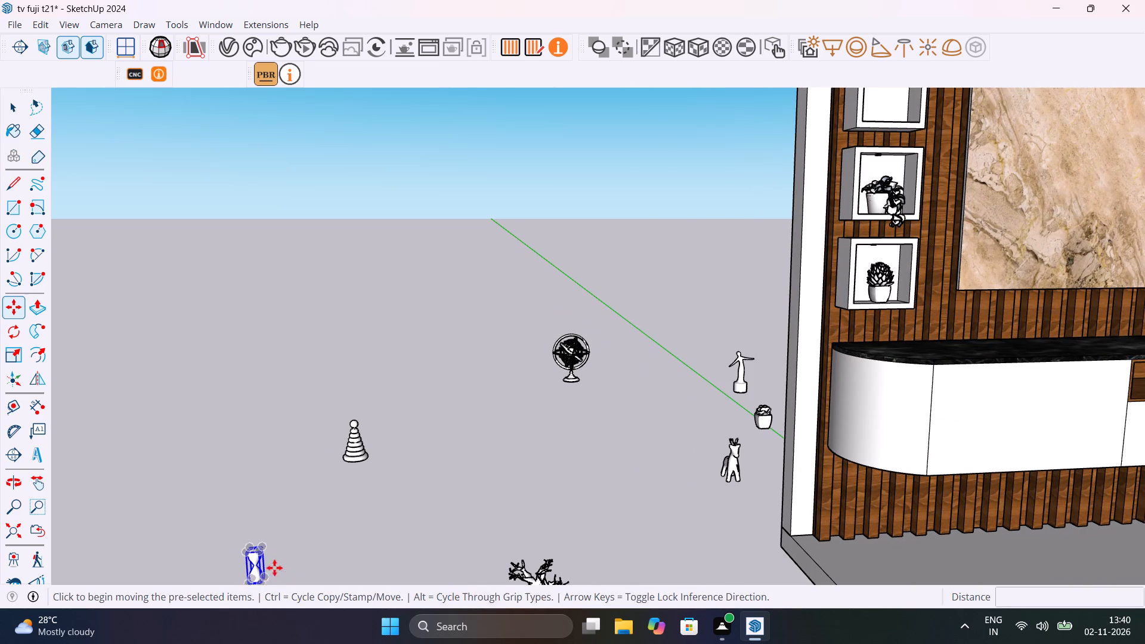
pyautogui.moveTo(265, 578); pyautogui.dragTo(273, 577)
pyautogui.scroll(-6, 592, 509)
pyautogui.keyDown('shift'); pyautogui.moveTo(653, 518); pyautogui.dragTo(531, 532, button='middle'); pyautogui.keyUp('shift')
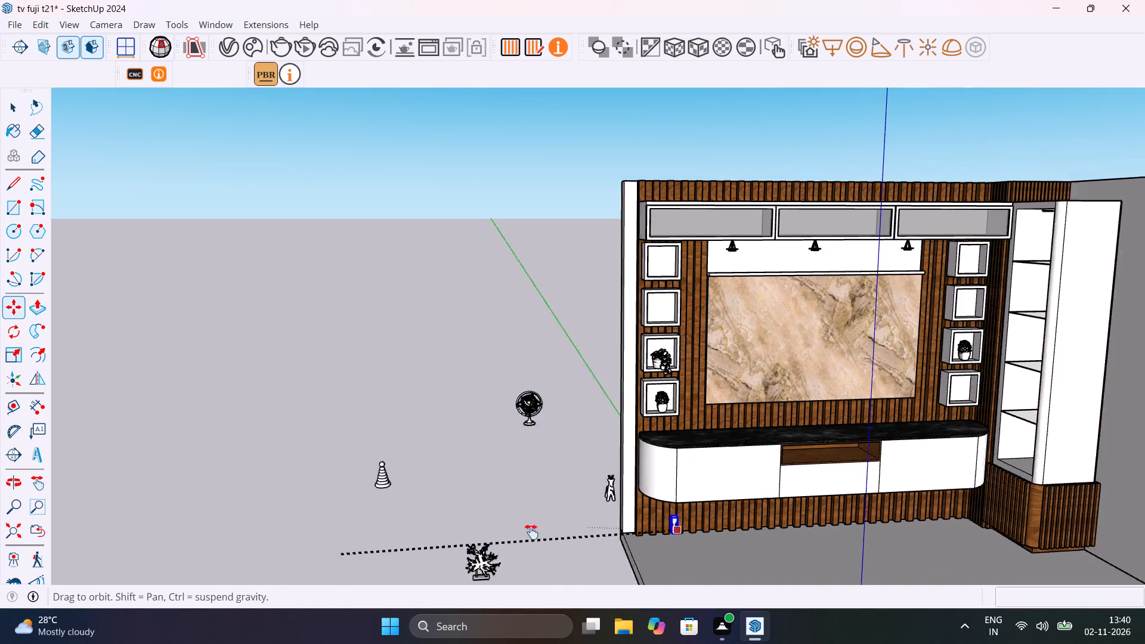
pyautogui.keyDown('shift'); pyautogui.moveTo(531, 532); pyautogui.dragTo(387, 534, button='middle'); pyautogui.keyUp('shift')
pyautogui.scroll(17, 747, 411)
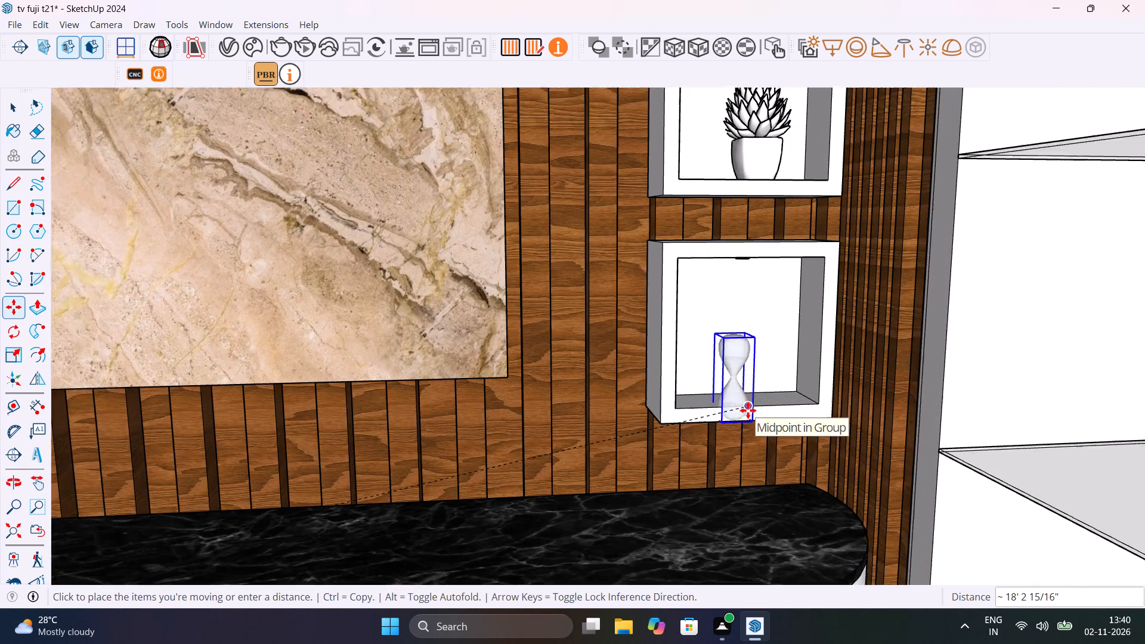
pyautogui.click(768, 402)
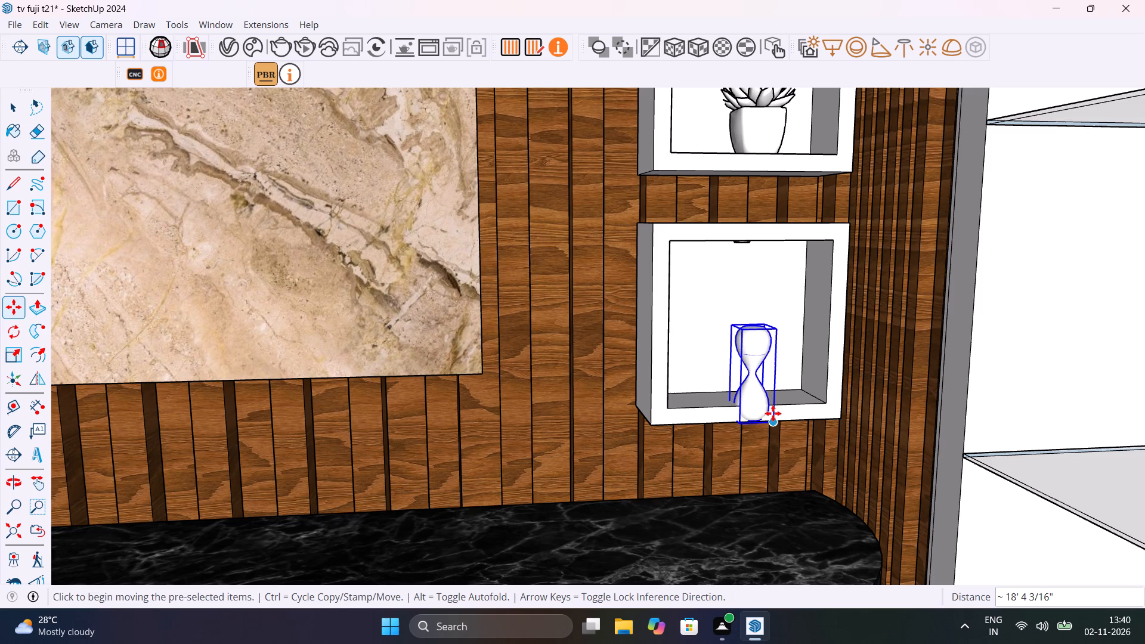
pyautogui.click(771, 425)
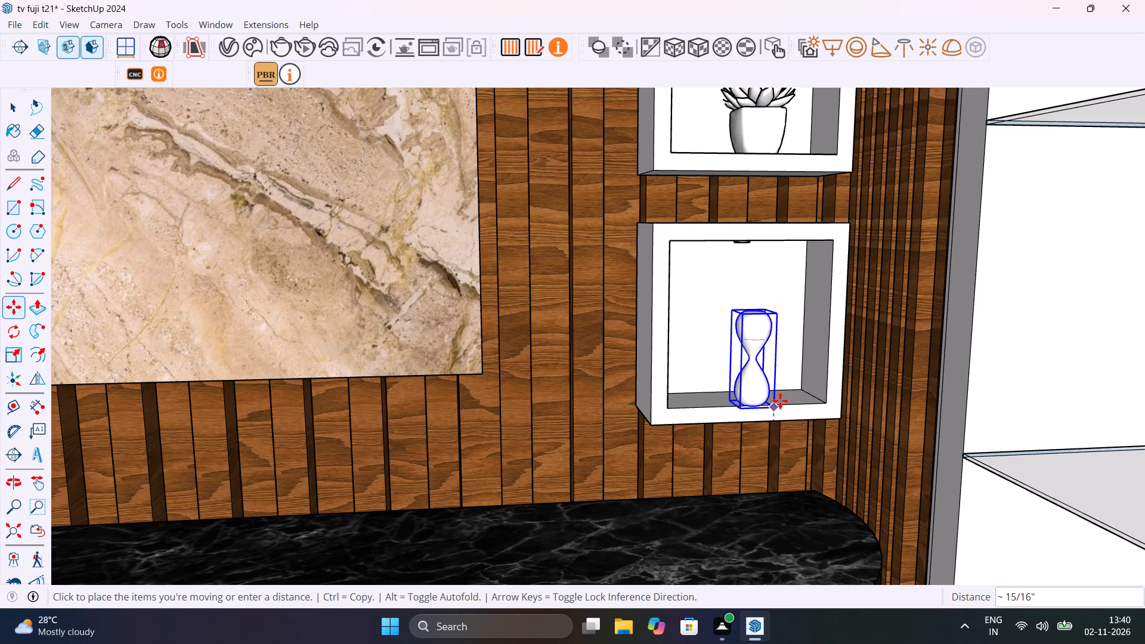
pyautogui.click(780, 401)
# Scale the hourglass up uniformly from its upper back corner so it fills more of the niche height.
pyautogui.moveTo(777, 407); pyautogui.dragTo(688, 438, button='middle')
pyautogui.scroll(10, 762, 370)
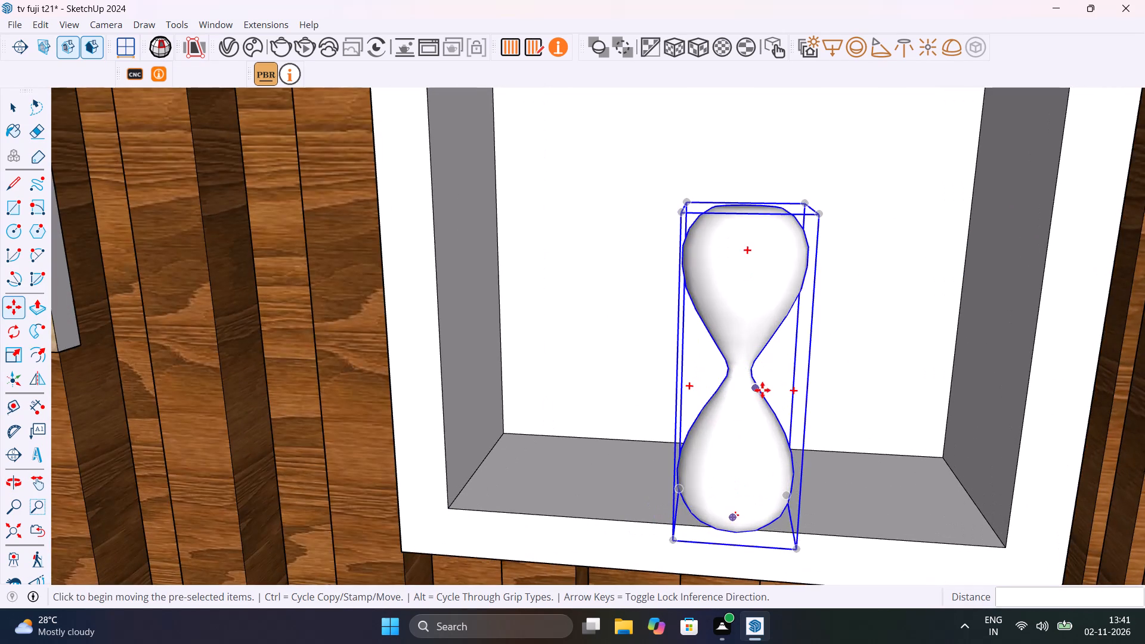
pyautogui.press('s')
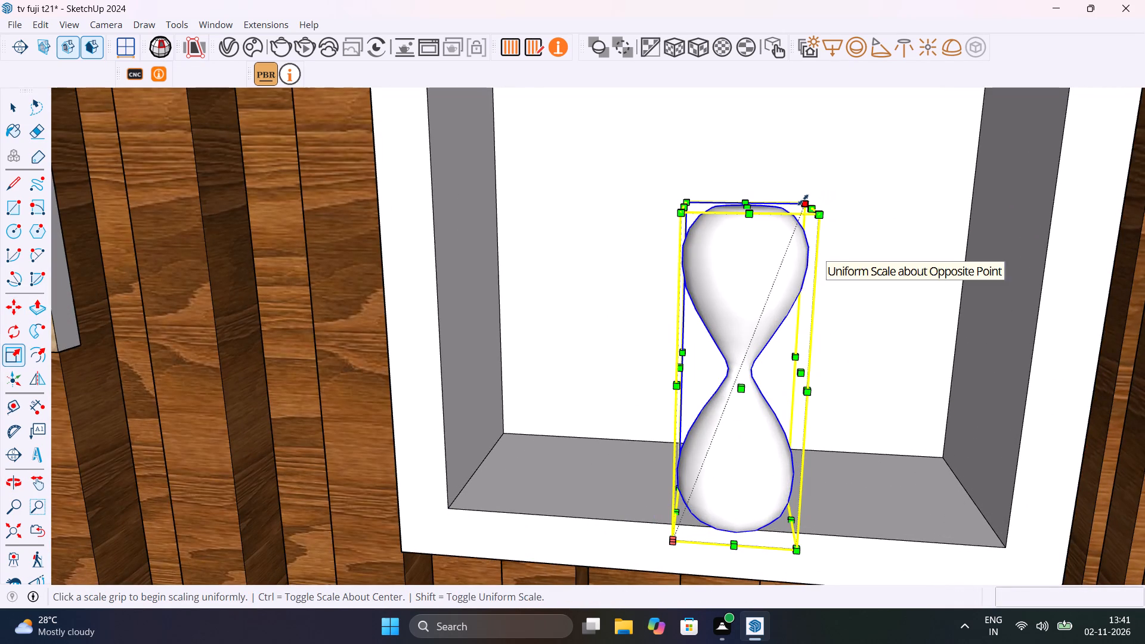
pyautogui.click(803, 200)
pyautogui.click(894, 141)
pyautogui.moveTo(893, 368); pyautogui.dragTo(784, 414, button='middle')
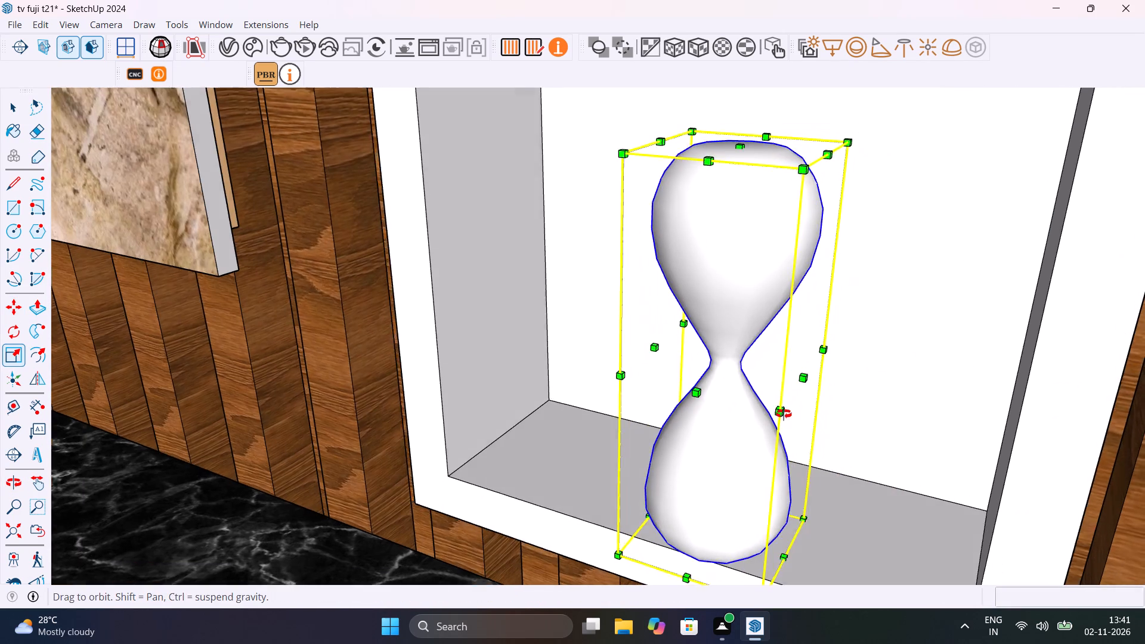
pyautogui.moveTo(784, 414); pyautogui.dragTo(781, 414, button='middle')
pyautogui.press('space')
# Move the enlarged hourglass about 15/16" back onto the niche floor, and clear the selection.
pyautogui.press('m')
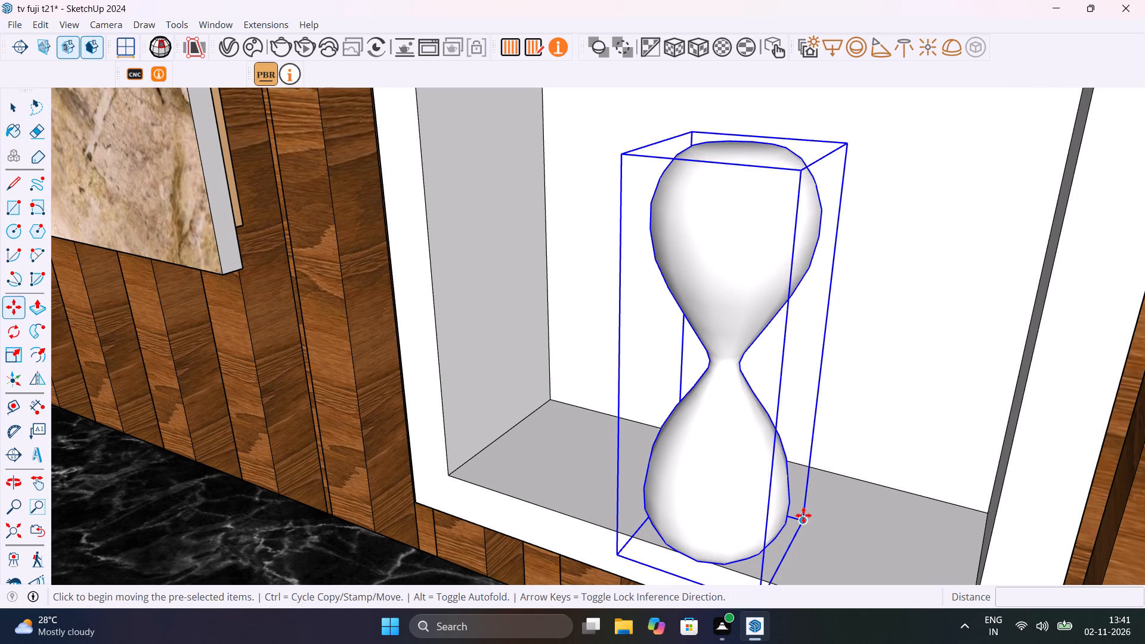
pyautogui.click(803, 521)
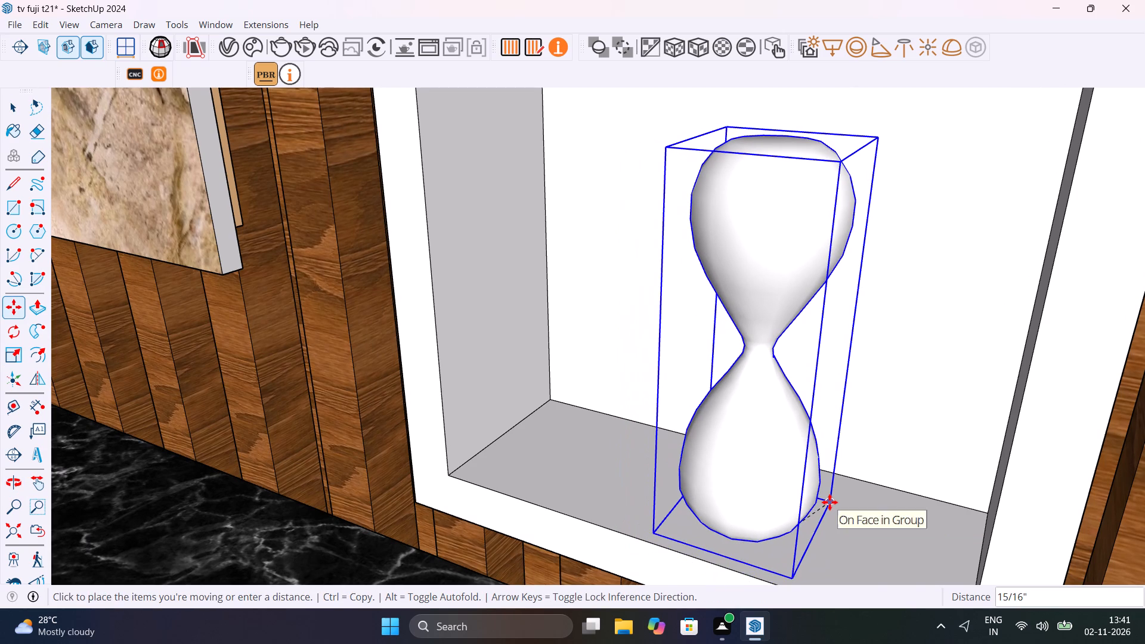
pyautogui.click(830, 502)
pyautogui.scroll(-20, 806, 504)
pyautogui.press('space')
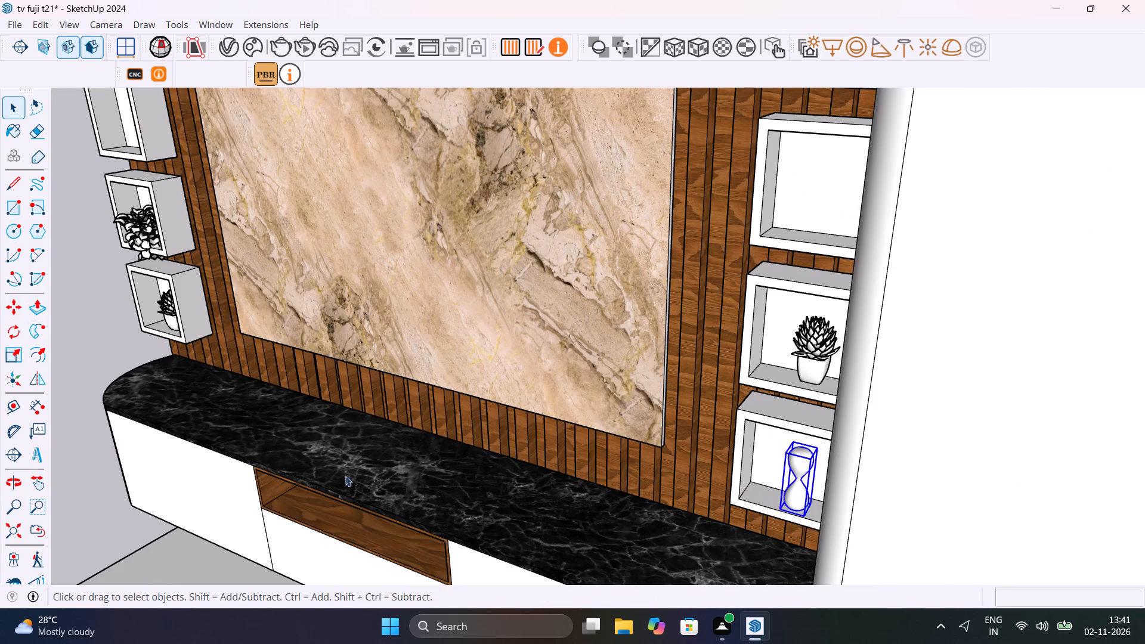
pyautogui.click(122, 348)
# Scale the armillary sphere standing outside the wall down uniformly by a small amount.
pyautogui.moveTo(232, 373); pyautogui.dragTo(535, 345, button='middle')
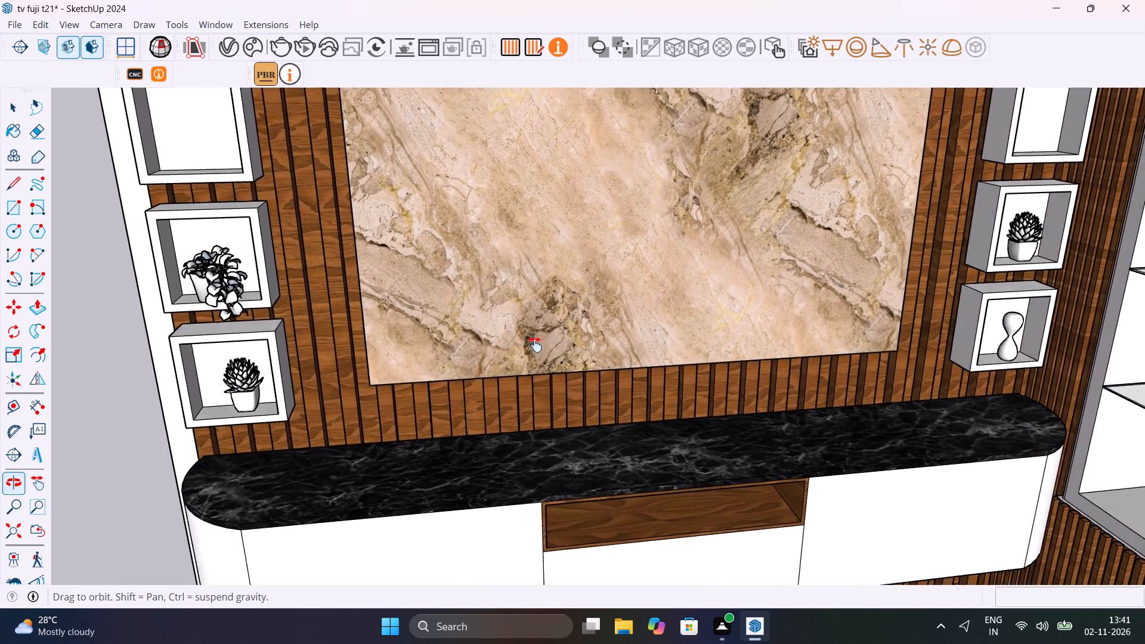
pyautogui.moveTo(535, 345); pyautogui.dragTo(488, 438, button='middle')
pyautogui.scroll(-2, 293, 561)
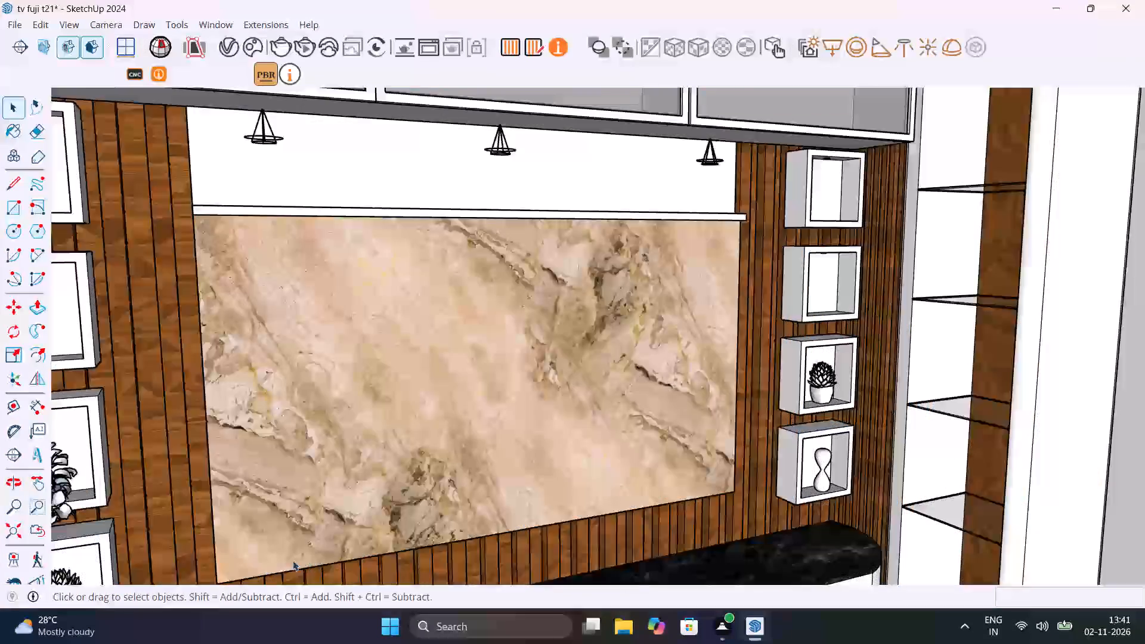
pyautogui.scroll(-9, 293, 561)
pyautogui.keyDown('shift'); pyautogui.moveTo(213, 553); pyautogui.dragTo(450, 409, button='middle'); pyautogui.keyUp('shift')
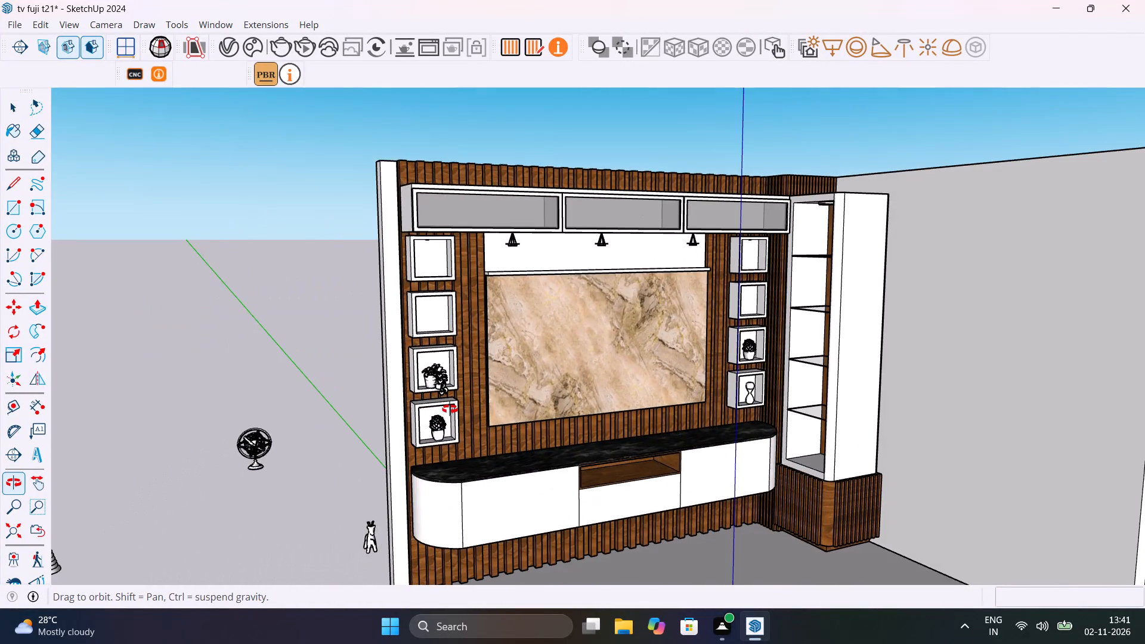
pyautogui.keyDown('shift'); pyautogui.moveTo(450, 409); pyautogui.dragTo(373, 462, button='middle'); pyautogui.keyUp('shift')
pyautogui.scroll(8, 336, 380)
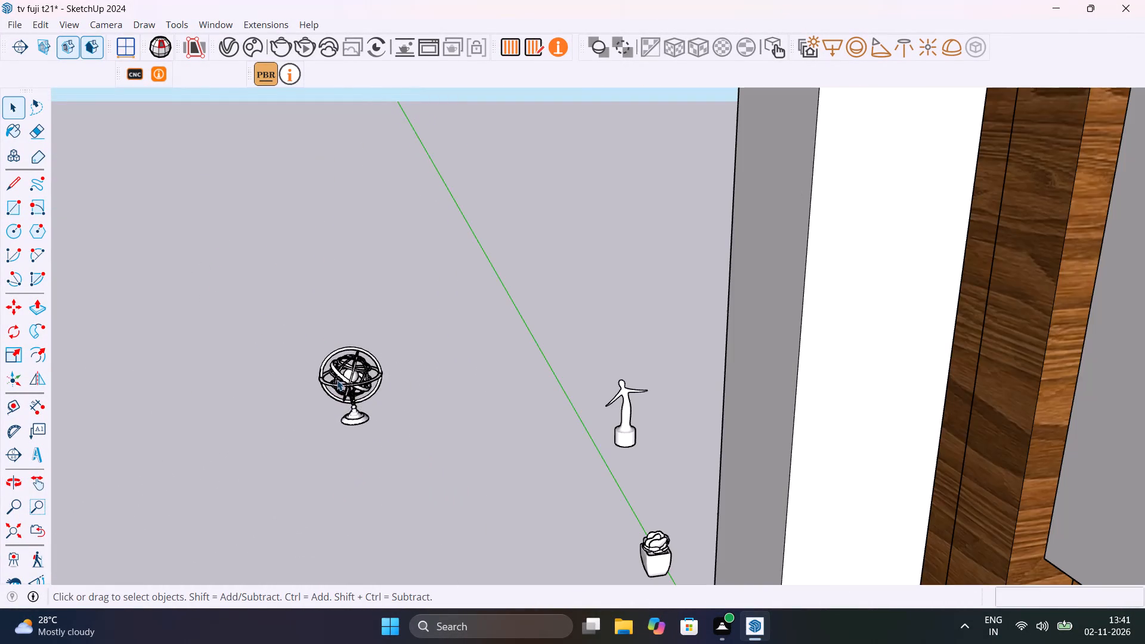
pyautogui.click(347, 383)
pyautogui.press('s')
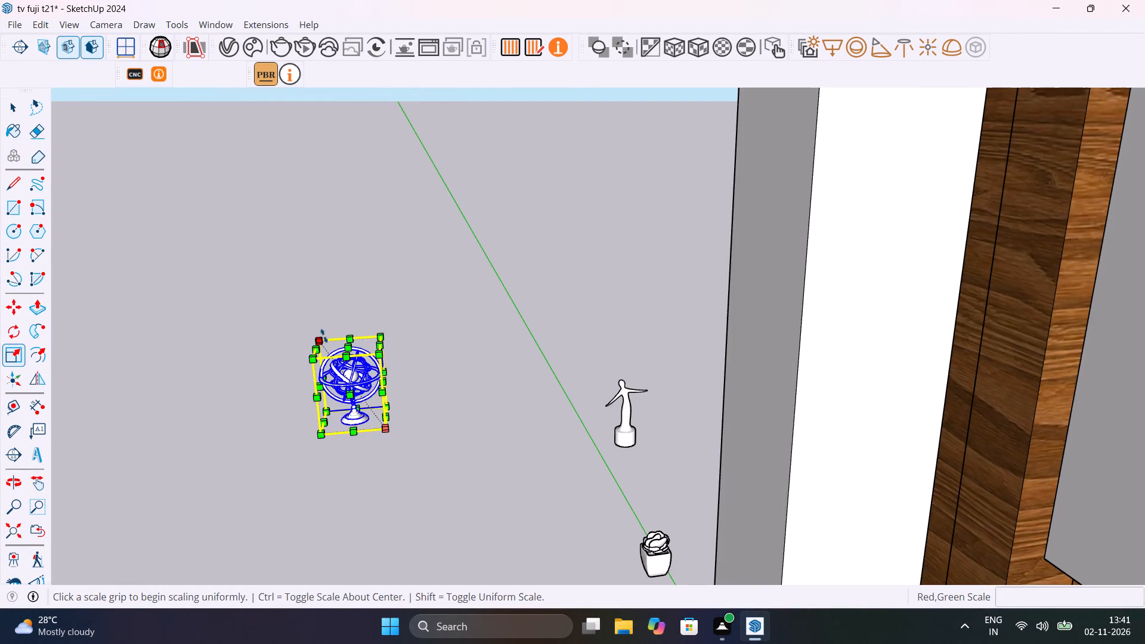
pyautogui.click(322, 336)
pyautogui.click(342, 352)
pyautogui.press('space')
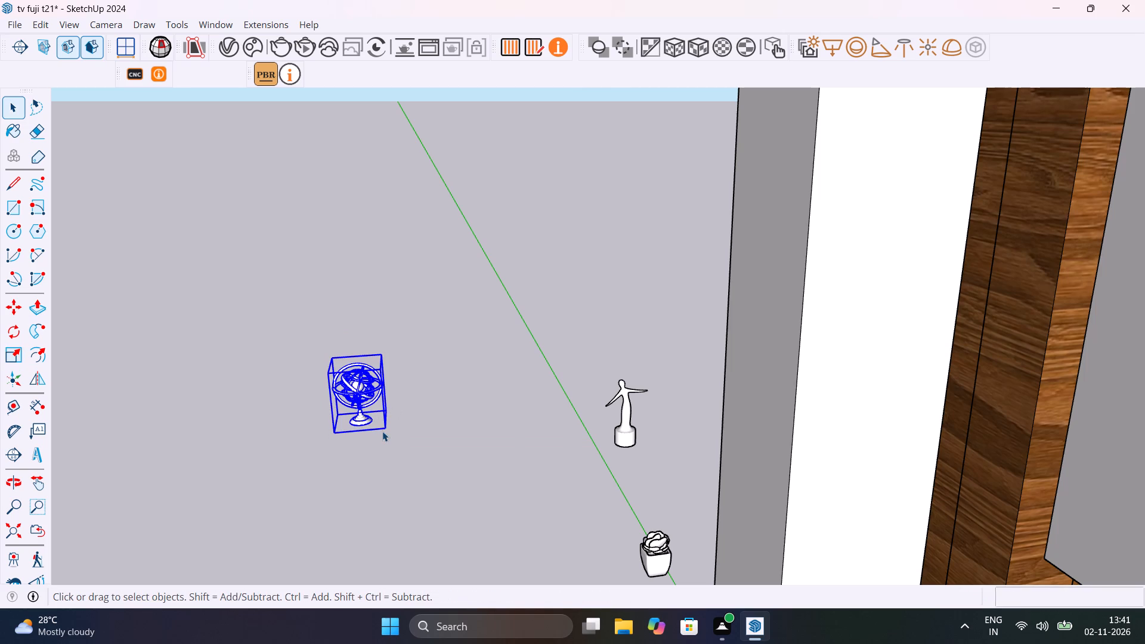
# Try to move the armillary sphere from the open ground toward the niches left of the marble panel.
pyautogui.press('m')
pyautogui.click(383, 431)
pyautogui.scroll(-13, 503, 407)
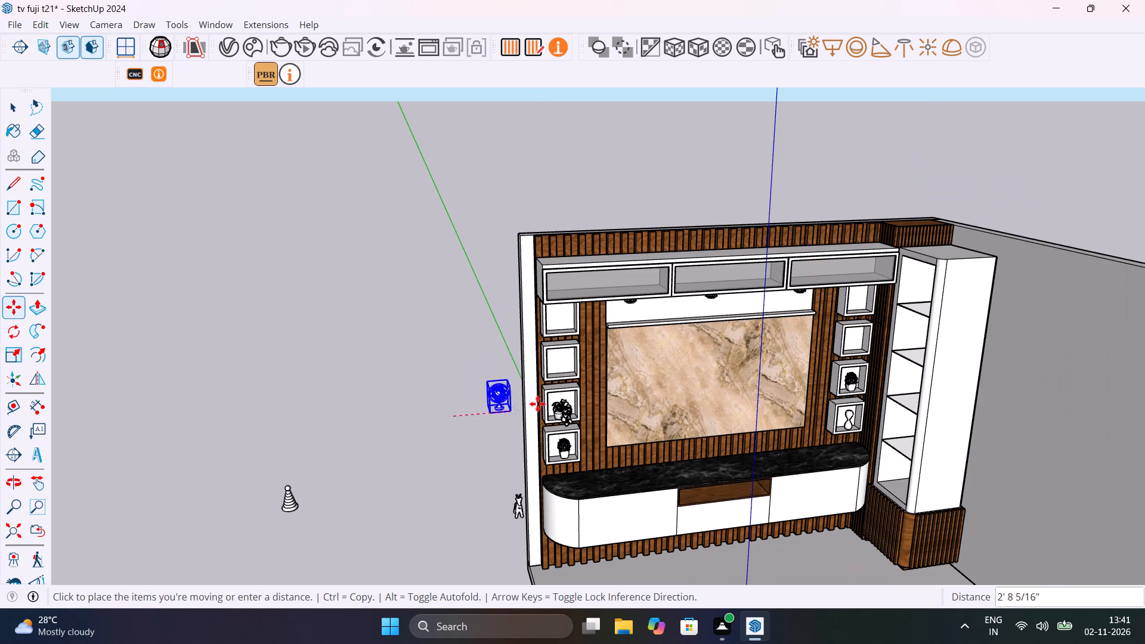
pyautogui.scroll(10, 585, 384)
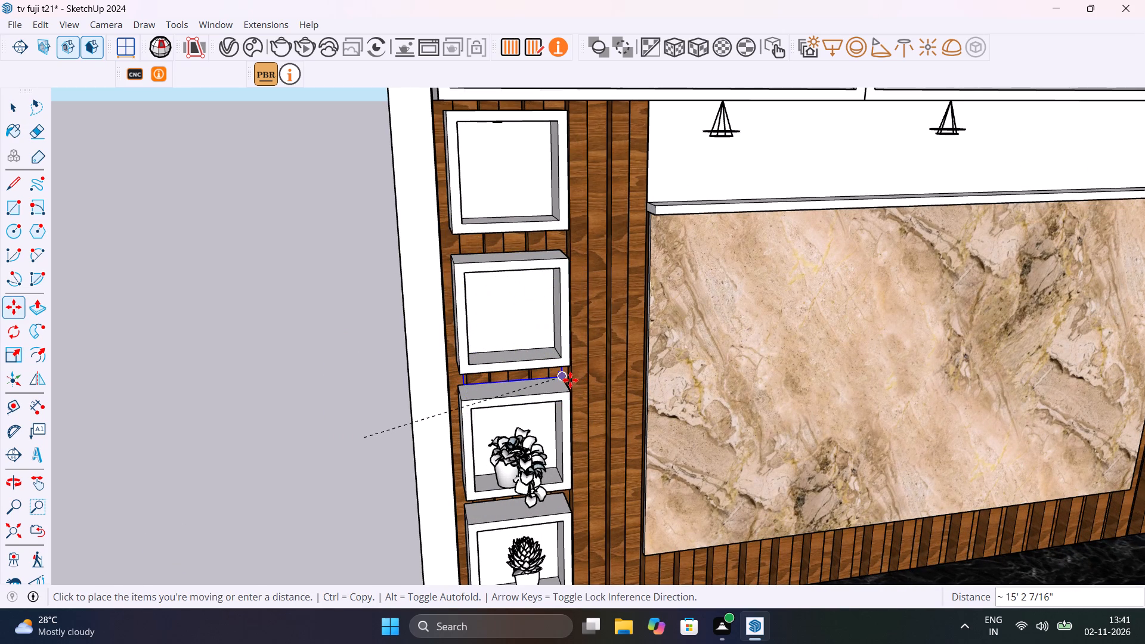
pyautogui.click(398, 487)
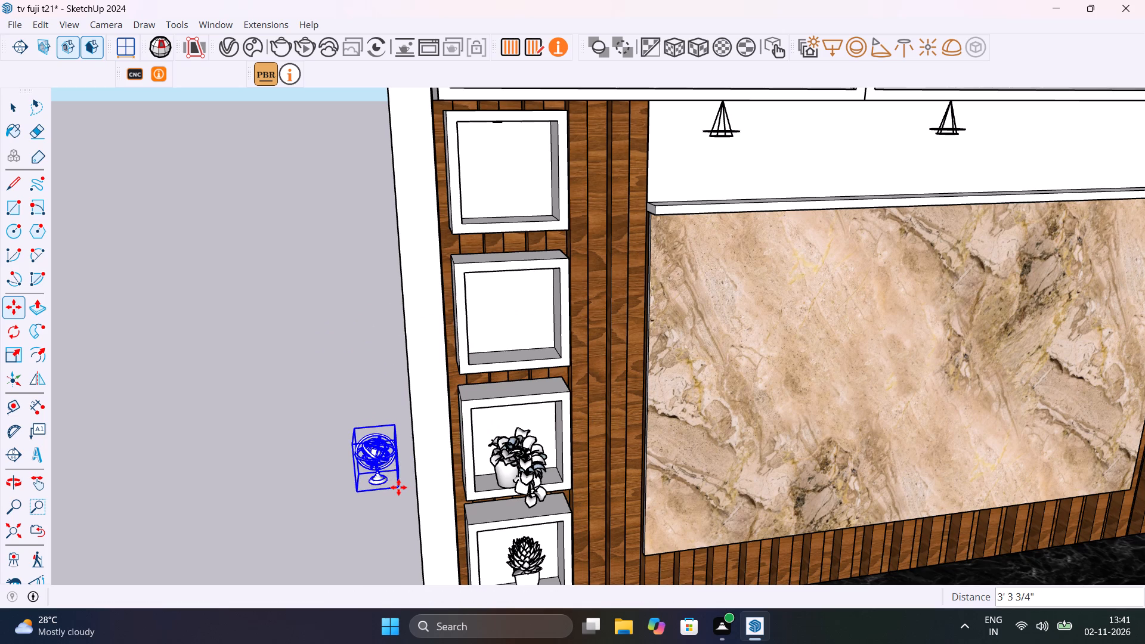
# Scale the armillary sphere down uniformly by a factor of about 0.35 to suit a niche.
pyautogui.scroll(10, 398, 487)
pyautogui.press('s')
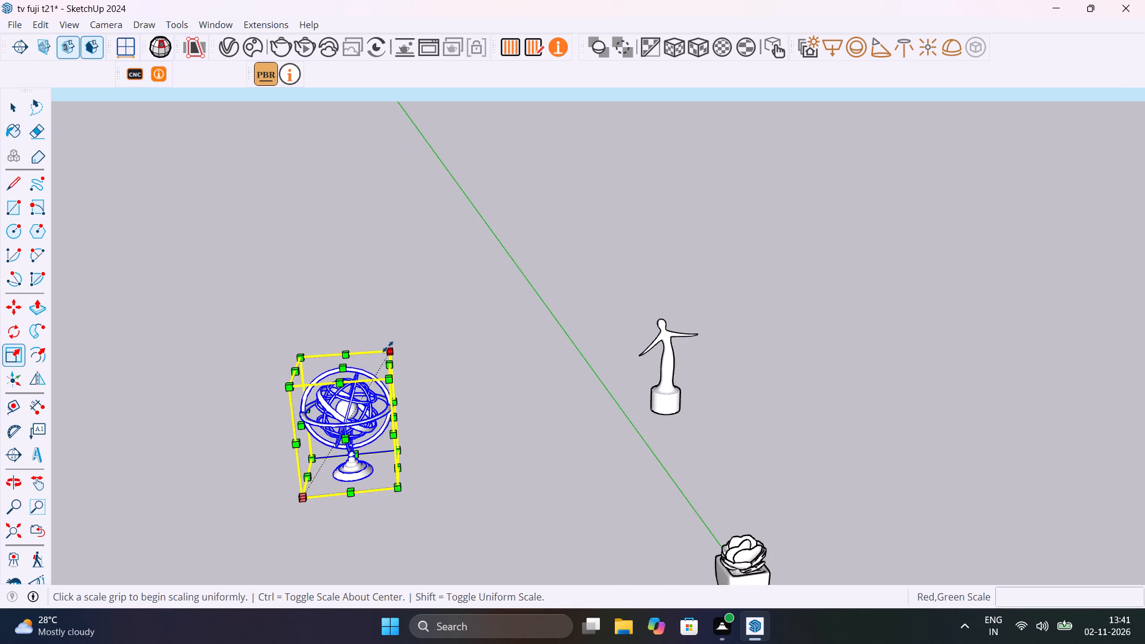
pyautogui.click(388, 347)
pyautogui.click(333, 443)
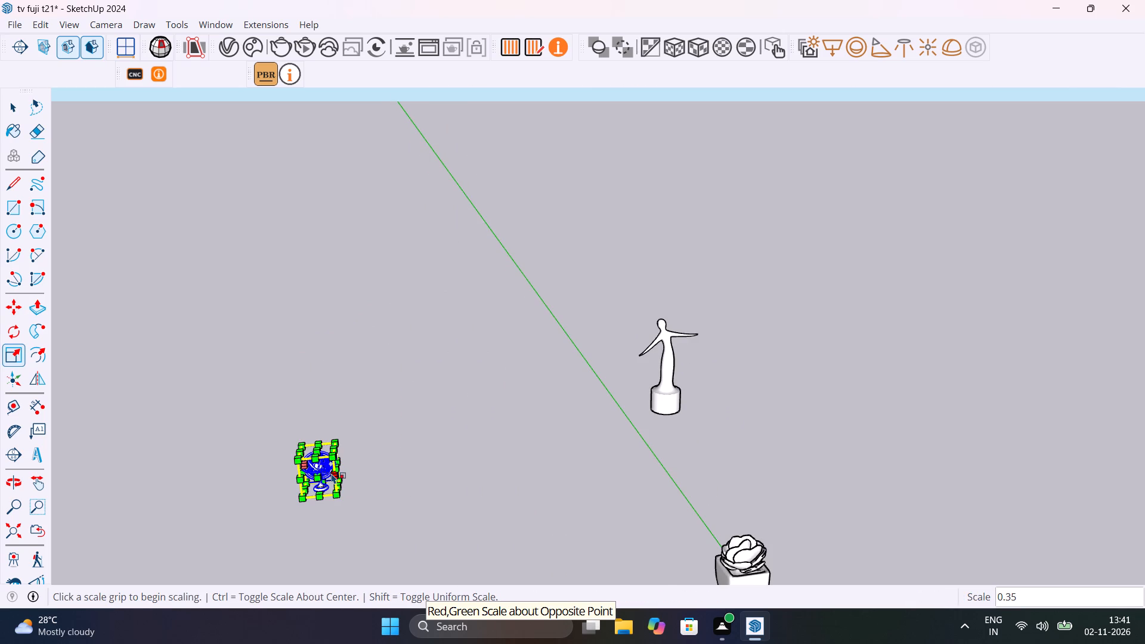
pyautogui.scroll(10, 332, 484)
pyautogui.press('space')
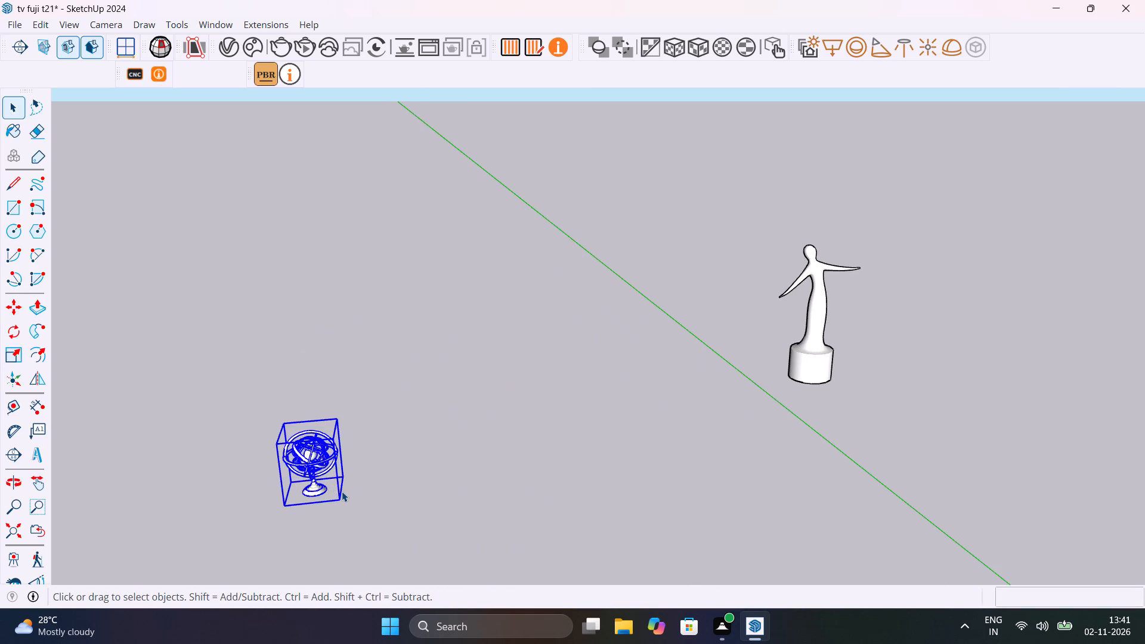
# Move the armillary sphere about 12' 10" onto the floor of the second niche from the top, left of the marble panel.
pyautogui.press('m')
pyautogui.click(335, 506)
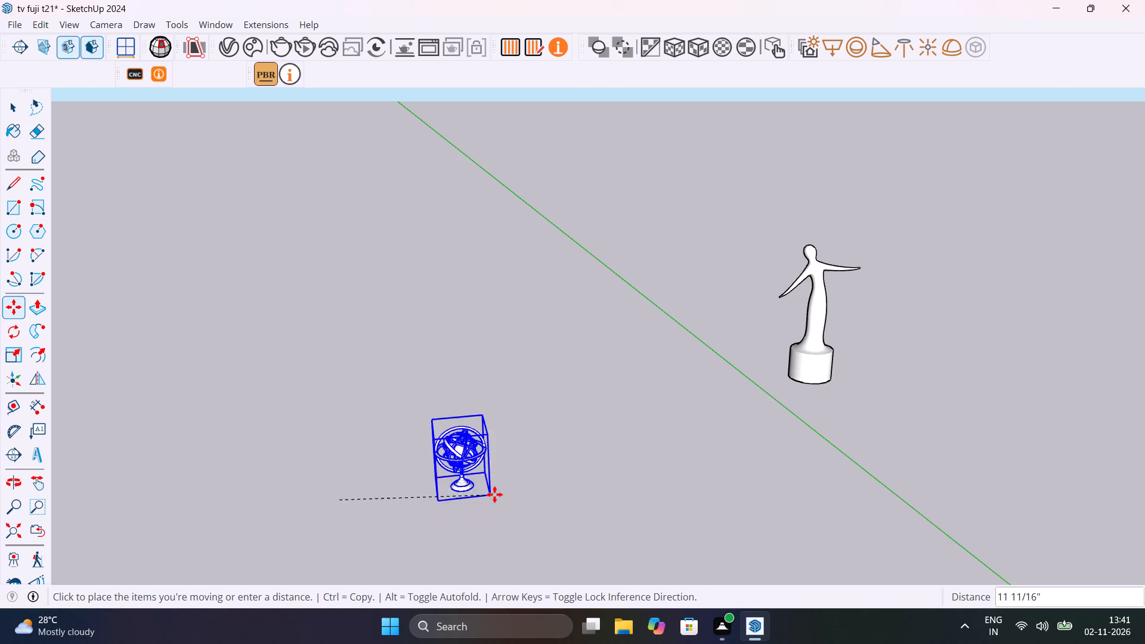
pyautogui.scroll(-20, 494, 494)
pyautogui.scroll(-1, 494, 494)
pyautogui.scroll(11, 628, 430)
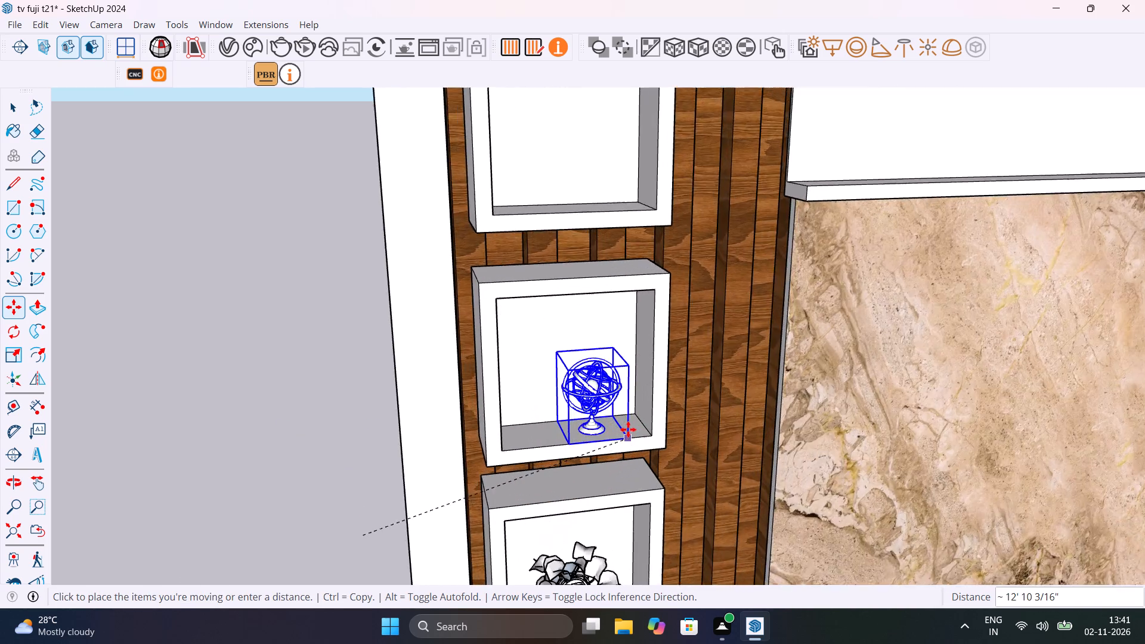
pyautogui.scroll(5, 628, 429)
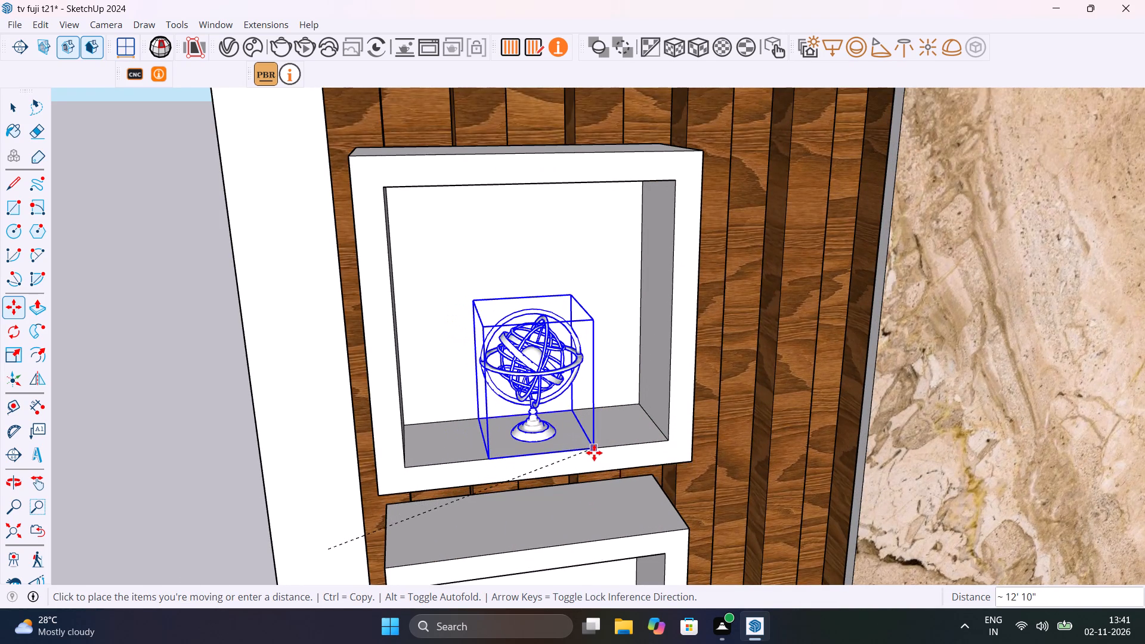
pyautogui.click(594, 452)
# Scale the armillary sphere up slightly and uniformly from its upper back corner within the niche, and clear the selection.
pyautogui.moveTo(590, 459); pyautogui.dragTo(461, 390, button='middle')
pyautogui.scroll(6, 531, 355)
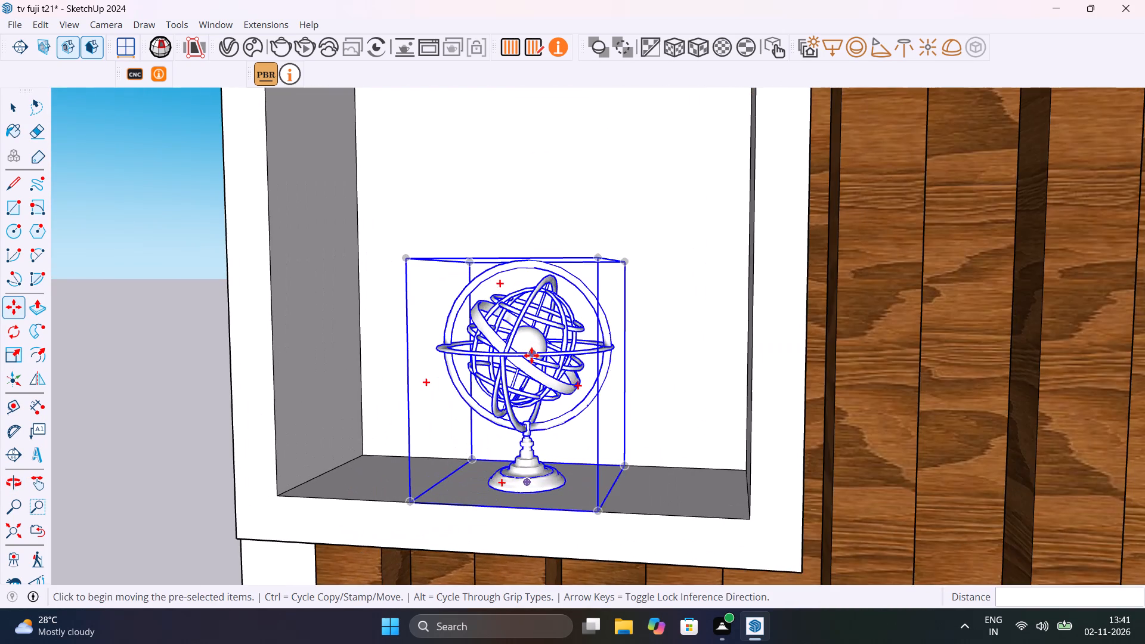
pyautogui.press('space')
pyautogui.write('S')
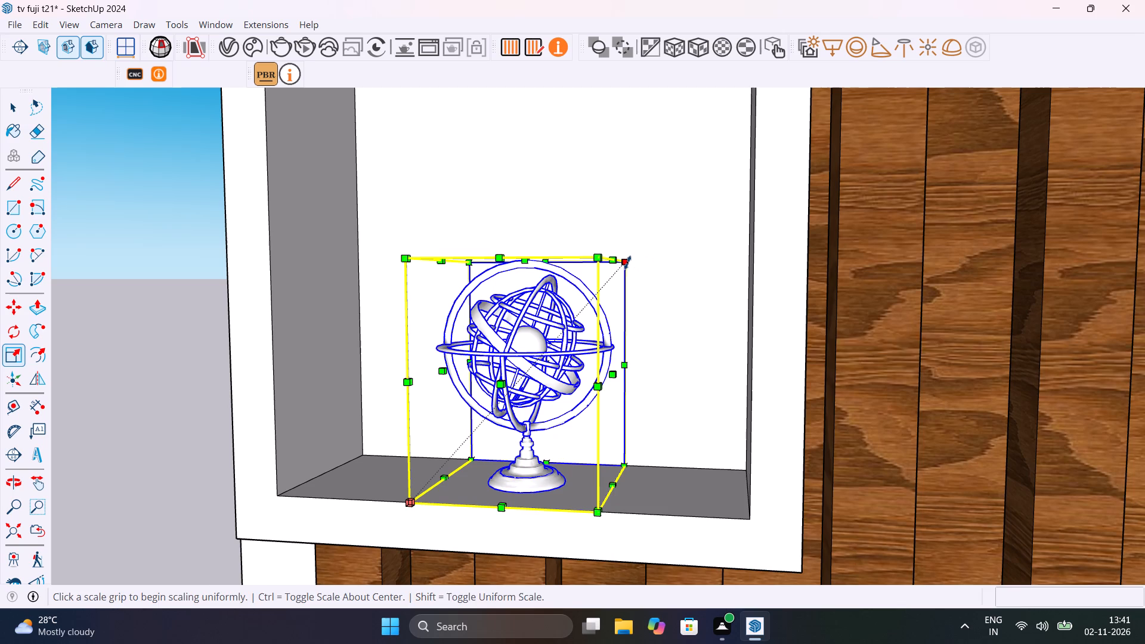
pyautogui.click(627, 262)
pyautogui.click(670, 241)
pyautogui.press('space')
pyautogui.scroll(-6, 596, 362)
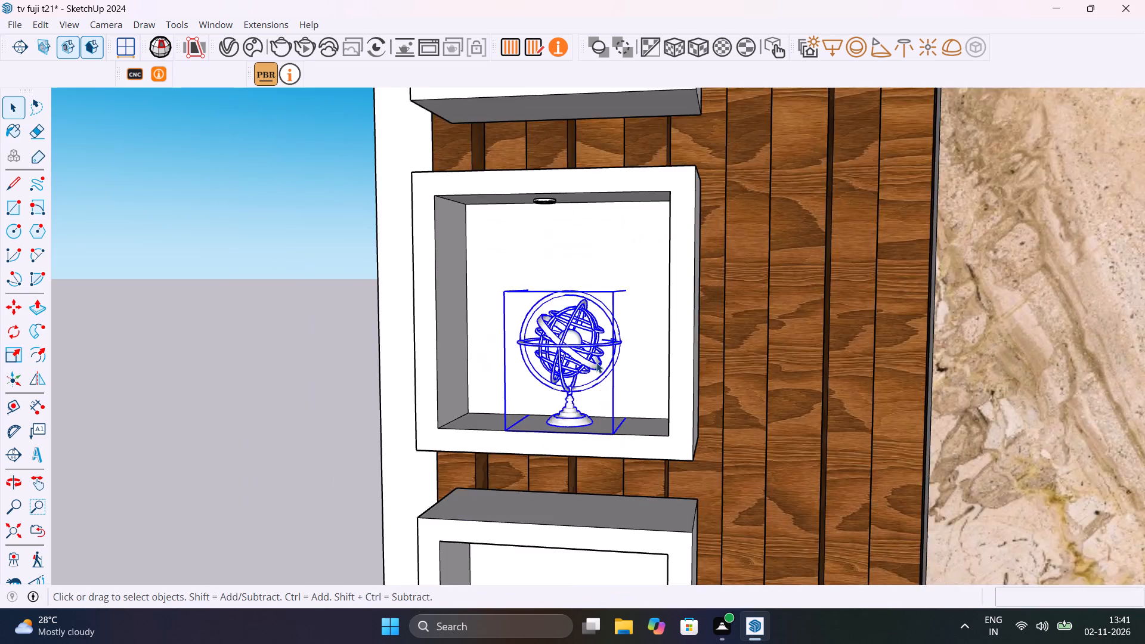
pyautogui.scroll(-10, 596, 363)
pyautogui.click(317, 426)
# Scale the branching tree sculpture on the open ground down uniformly by a factor of about 0.16, and clear the selection.
pyautogui.moveTo(352, 426); pyautogui.dragTo(537, 453, button='middle')
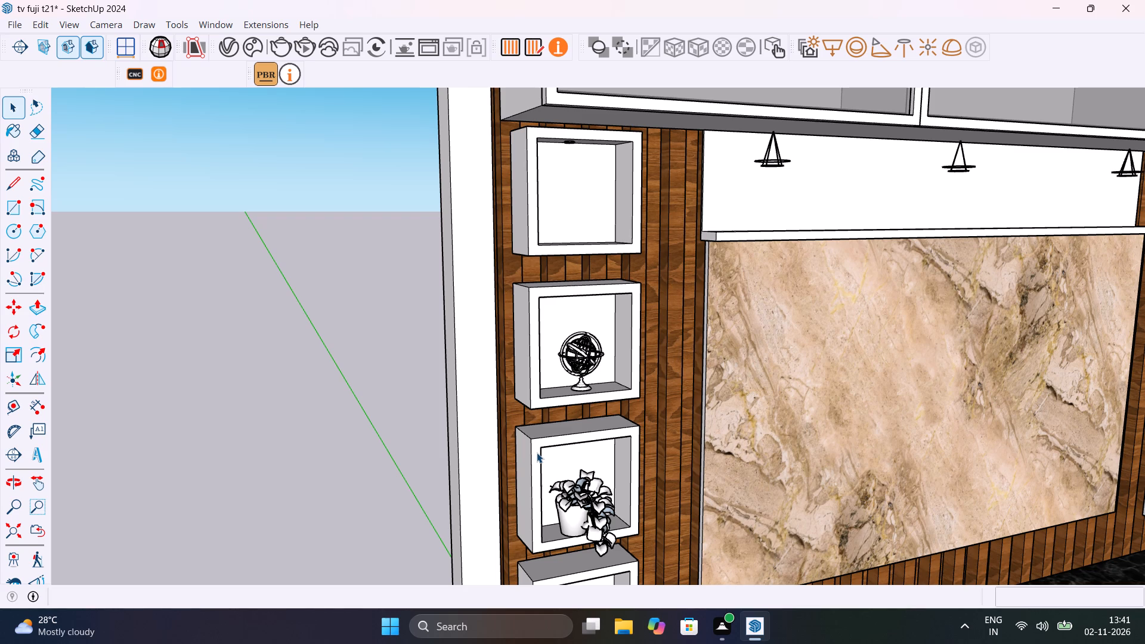
pyautogui.scroll(-14, 584, 542)
pyautogui.keyDown('shift'); pyautogui.moveTo(562, 536); pyautogui.dragTo(462, 430, button='middle'); pyautogui.keyUp('shift')
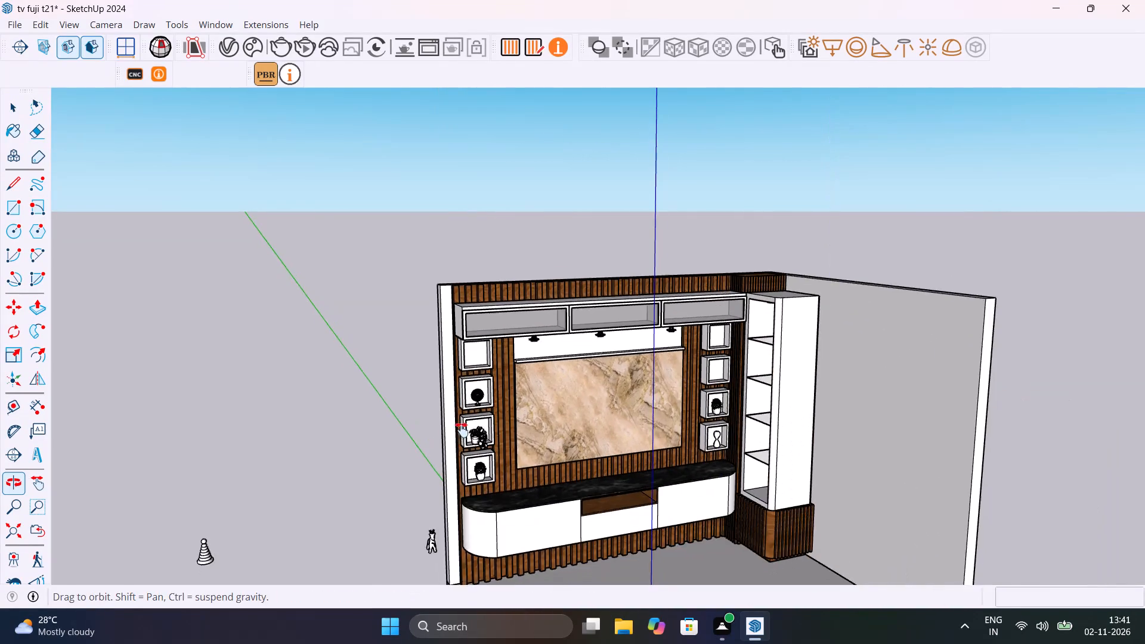
pyautogui.keyDown('shift'); pyautogui.moveTo(462, 430); pyautogui.dragTo(531, 385, button='middle'); pyautogui.keyUp('shift')
pyautogui.keyDown('shift'); pyautogui.moveTo(515, 416); pyautogui.dragTo(488, 361, button='middle'); pyautogui.keyUp('shift')
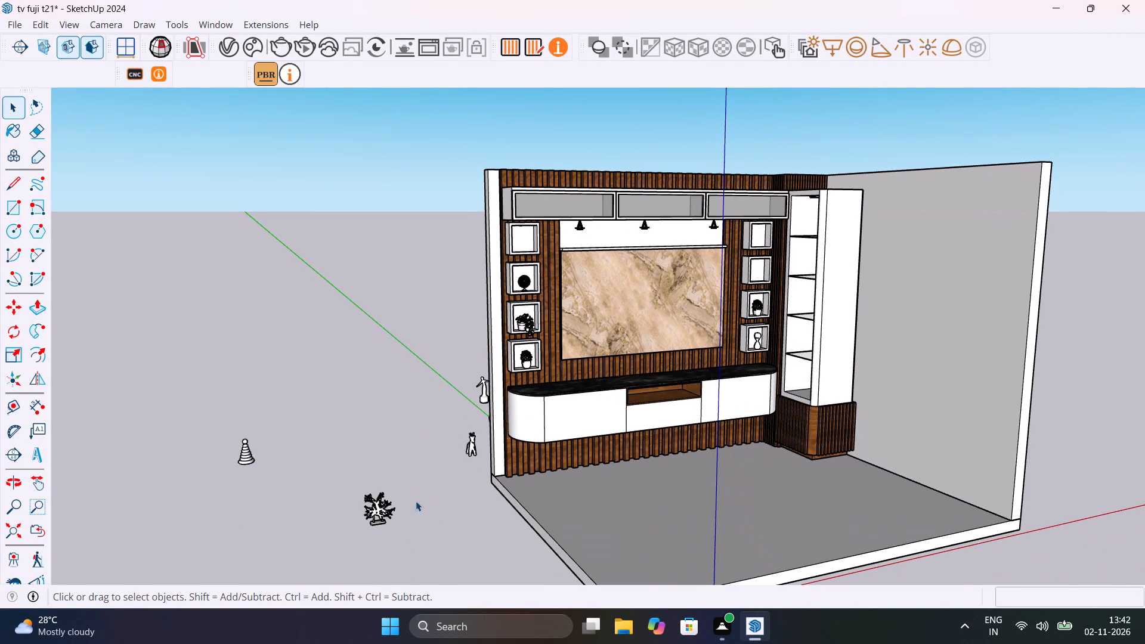
pyautogui.scroll(11, 388, 507)
pyautogui.click(364, 518)
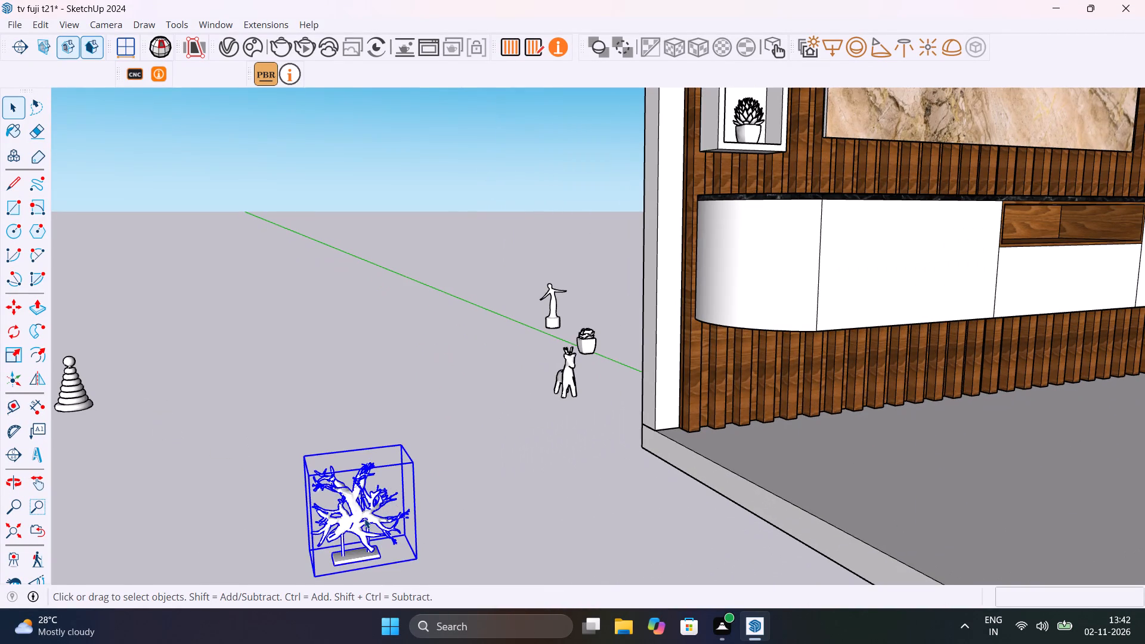
pyautogui.press('s')
pyautogui.click(304, 453)
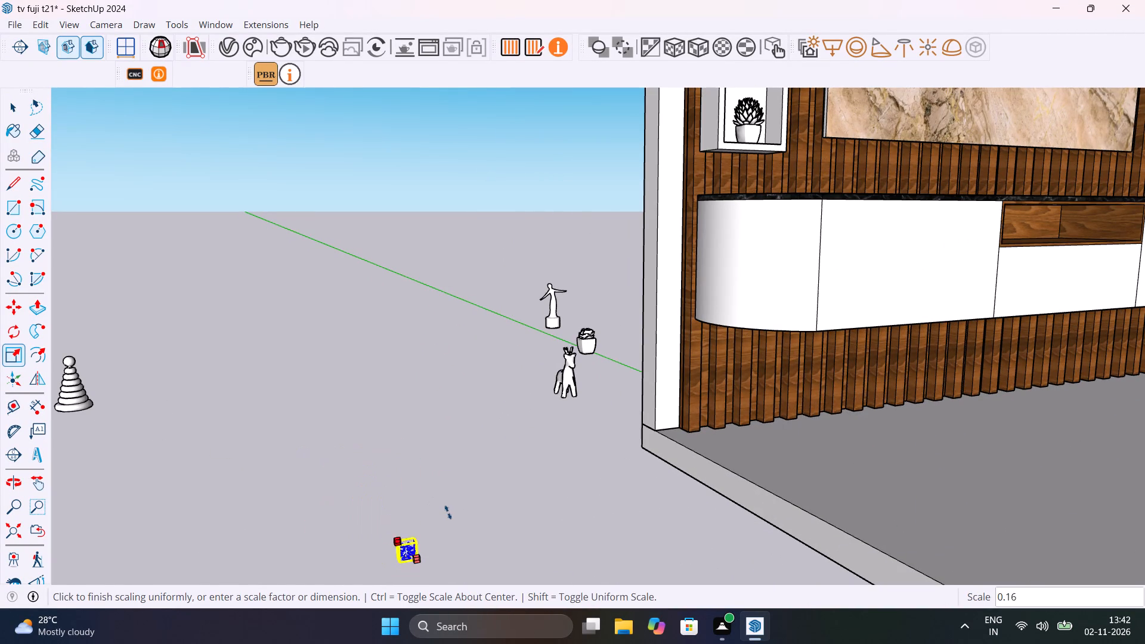
pyautogui.click(448, 512)
pyautogui.press('space')
pyautogui.scroll(4, 411, 563)
pyautogui.click(470, 547)
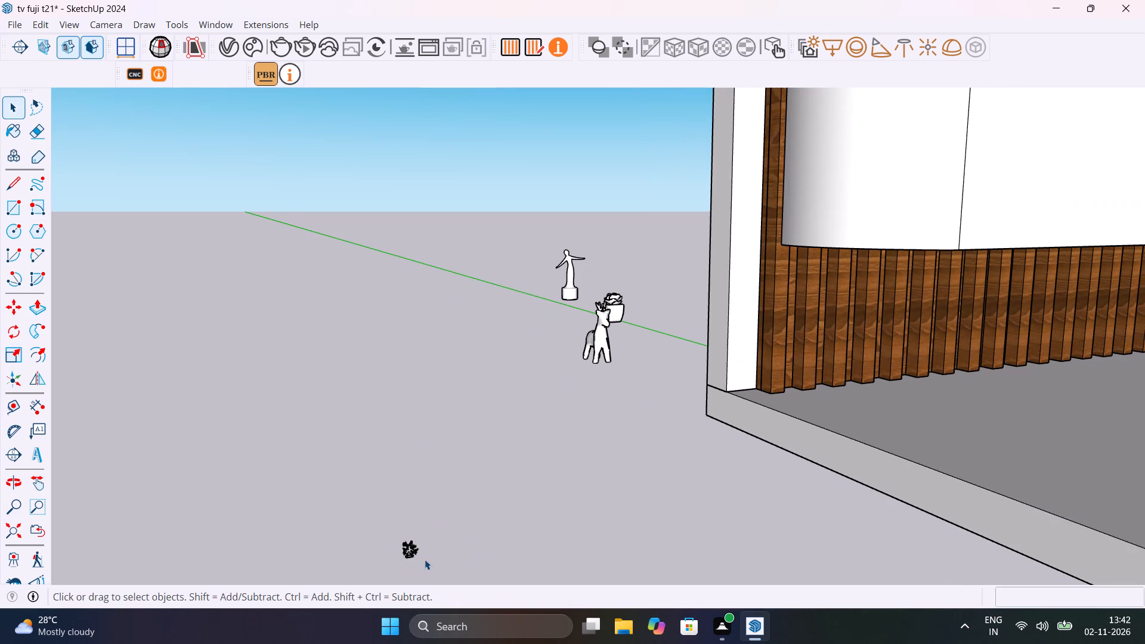
# Move the tree sculpture from the open ground onto the floor of the second niche from the top, right of the marble panel.
pyautogui.scroll(10, 419, 559)
pyautogui.click(394, 525)
pyautogui.press('m')
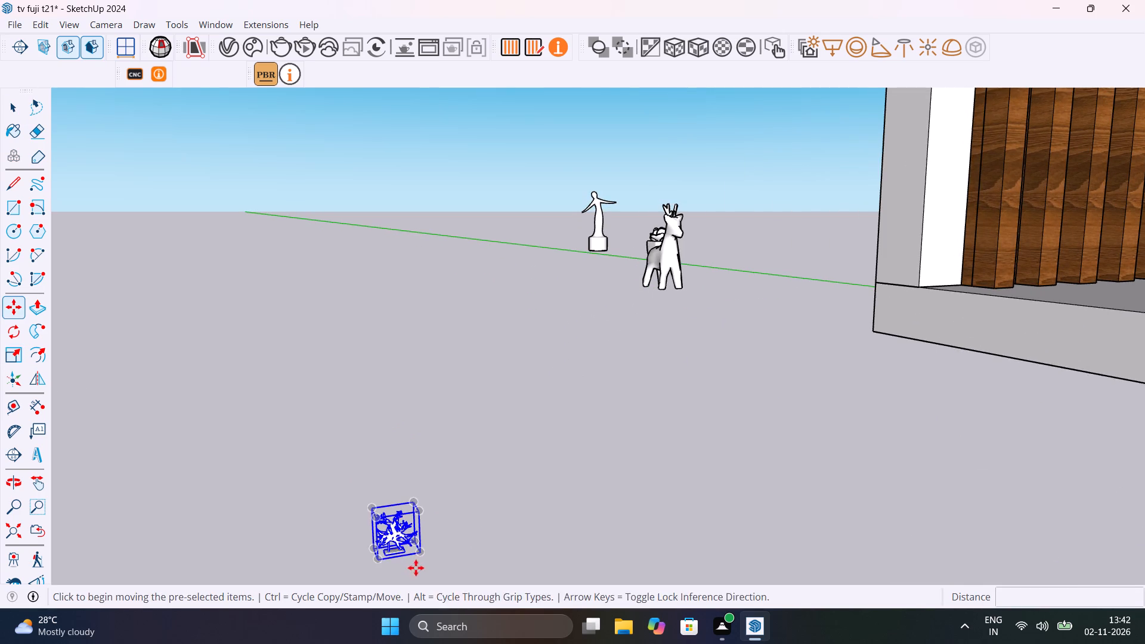
pyautogui.click(420, 553)
pyautogui.scroll(-12, 660, 518)
pyautogui.keyDown('shift'); pyautogui.moveTo(663, 518); pyautogui.dragTo(243, 552, button='middle'); pyautogui.keyUp('shift')
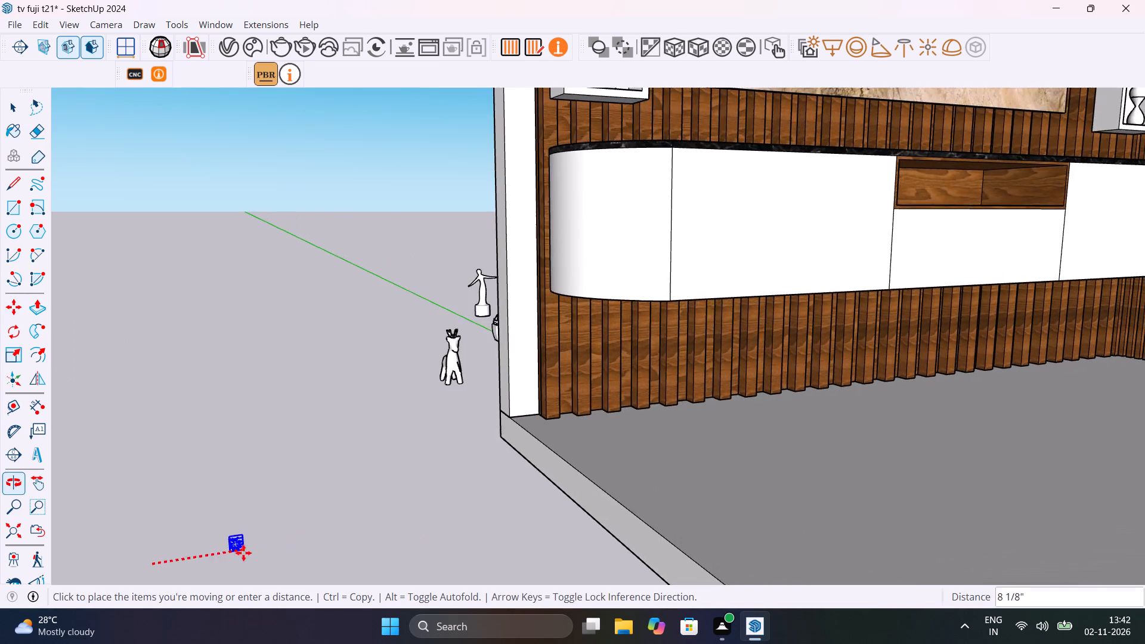
pyautogui.scroll(-12, 427, 526)
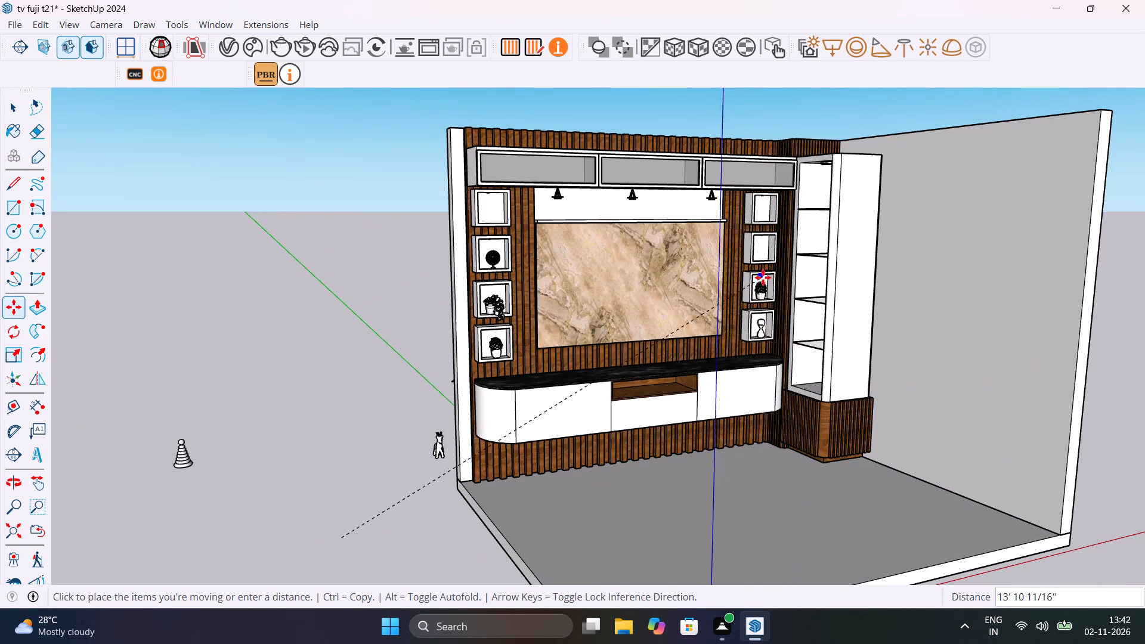
pyautogui.scroll(12, 763, 277)
pyautogui.keyDown('shift'); pyautogui.moveTo(762, 278); pyautogui.dragTo(598, 391, button='middle'); pyautogui.keyUp('shift')
pyautogui.scroll(12, 595, 340)
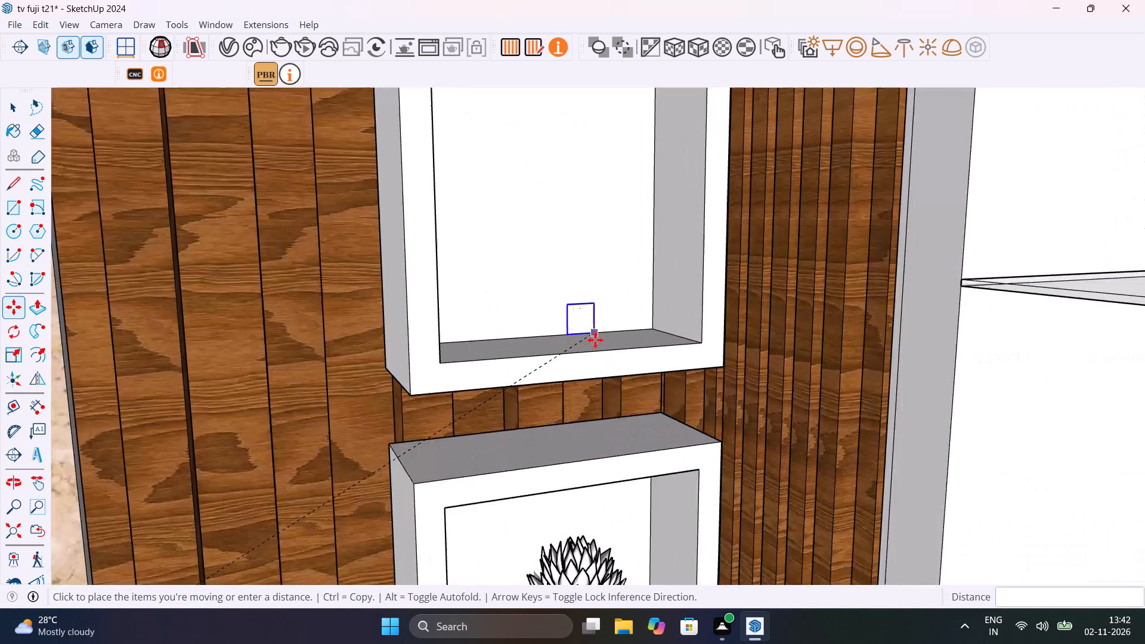
pyautogui.click(601, 346)
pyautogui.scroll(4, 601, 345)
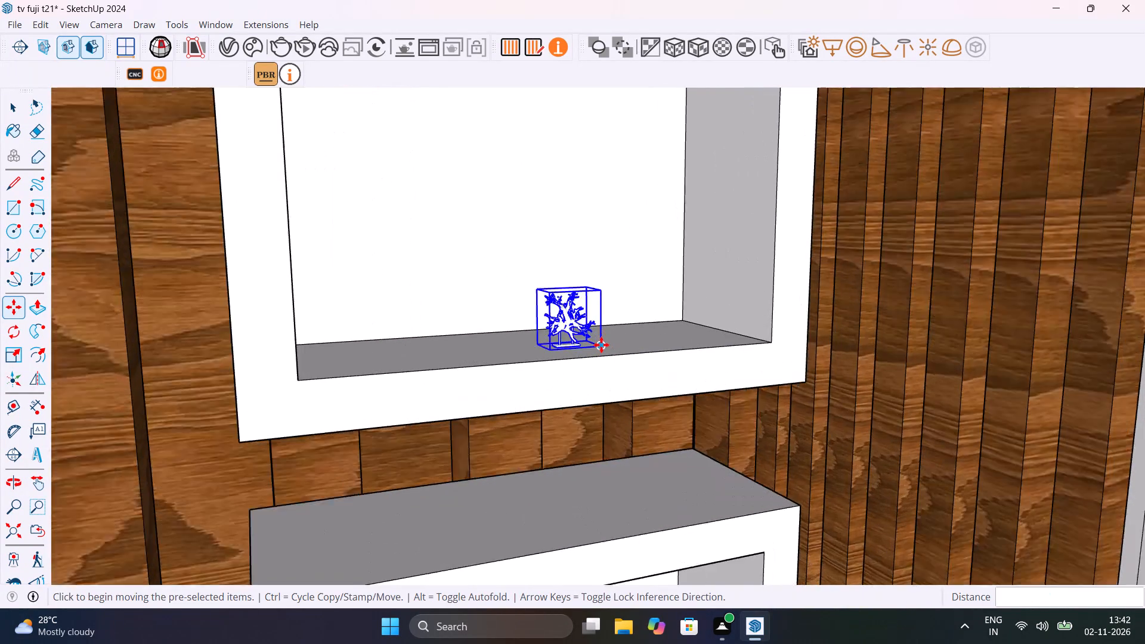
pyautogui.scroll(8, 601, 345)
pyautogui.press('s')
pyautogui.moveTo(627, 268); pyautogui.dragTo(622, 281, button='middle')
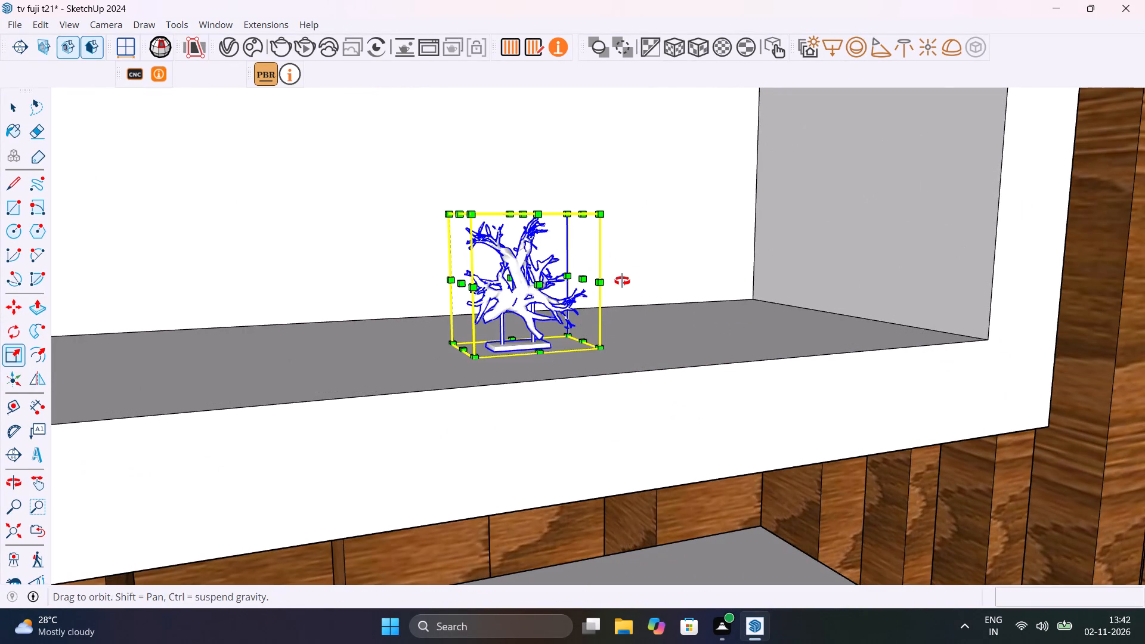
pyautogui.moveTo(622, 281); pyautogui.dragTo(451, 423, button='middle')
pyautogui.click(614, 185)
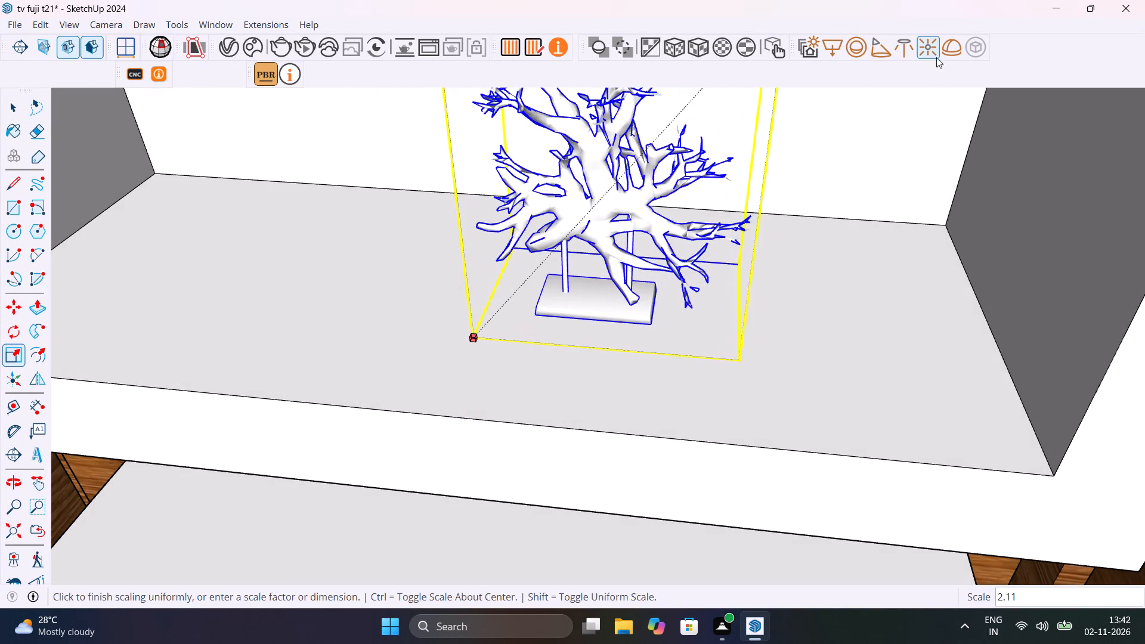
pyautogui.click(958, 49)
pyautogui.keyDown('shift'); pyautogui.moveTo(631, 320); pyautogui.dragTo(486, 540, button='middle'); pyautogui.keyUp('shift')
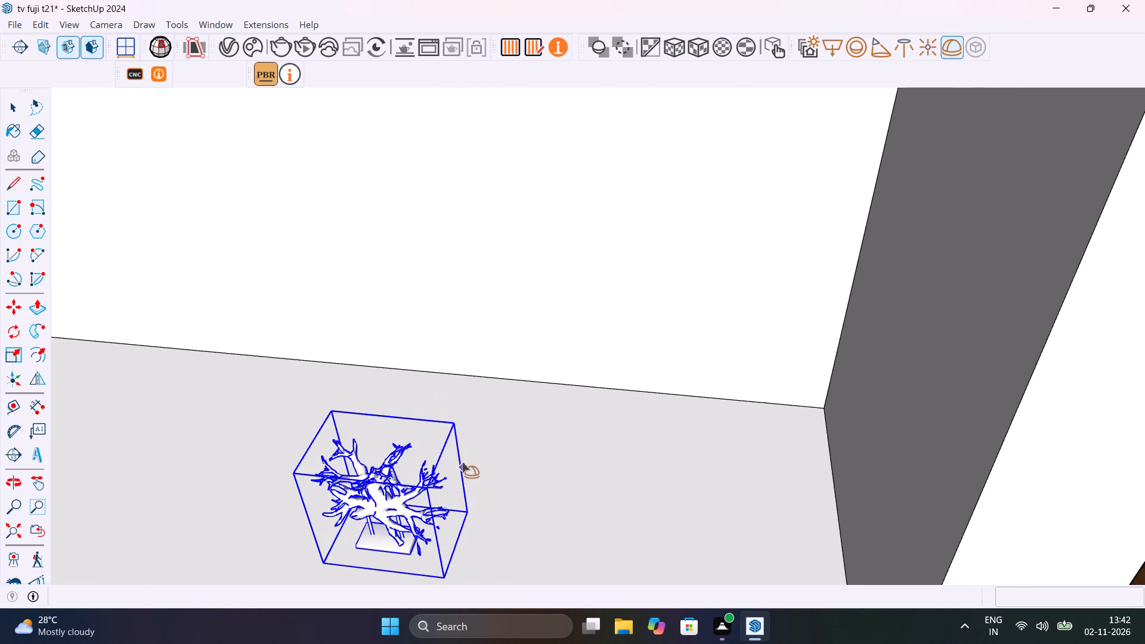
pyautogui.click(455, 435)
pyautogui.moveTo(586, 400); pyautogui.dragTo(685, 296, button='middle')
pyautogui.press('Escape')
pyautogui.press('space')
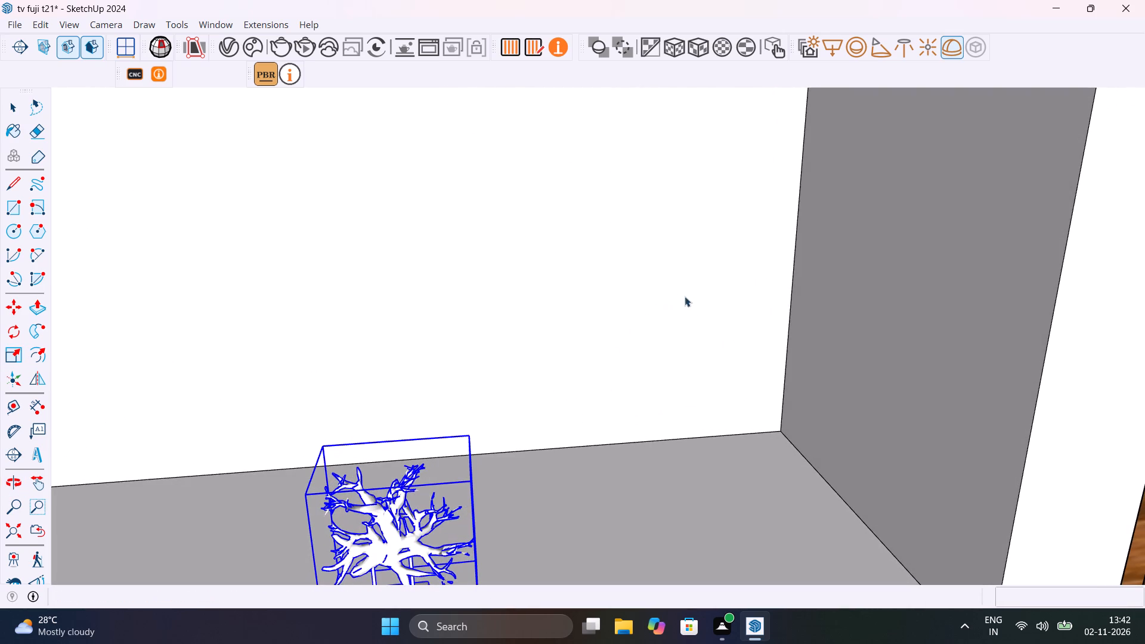
# Scale the tree sculpture up uniformly by about 3.2 from its upper back corner, and again by about 1.17 from its lower front corner.
pyautogui.press('s')
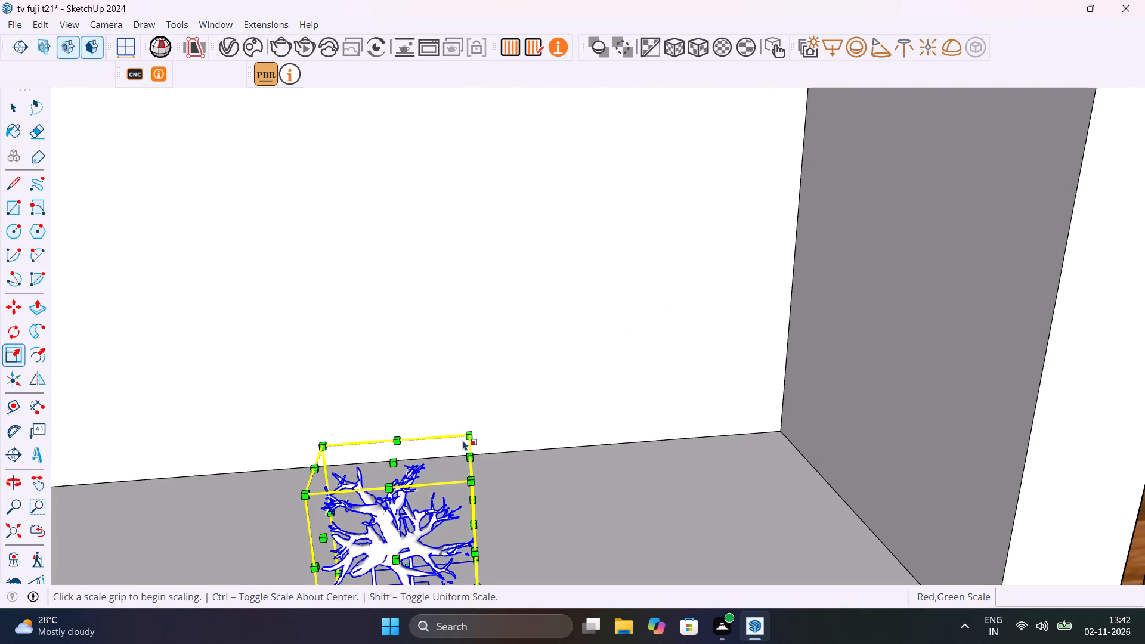
pyautogui.click(468, 433)
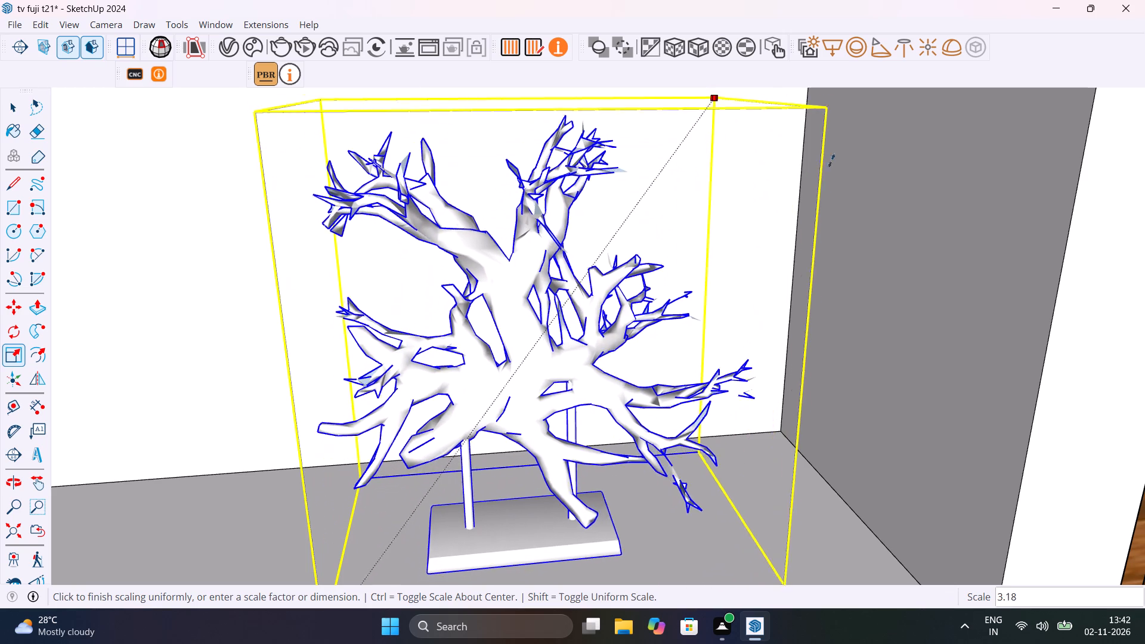
pyautogui.click(834, 159)
pyautogui.scroll(-12, 738, 283)
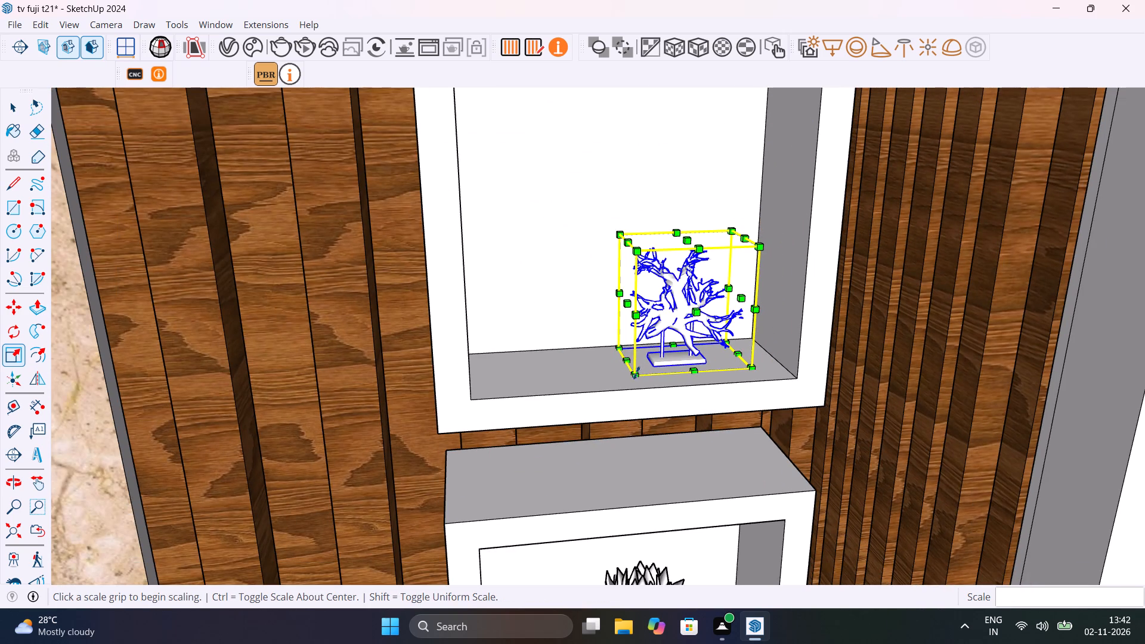
pyautogui.click(636, 373)
pyautogui.click(596, 388)
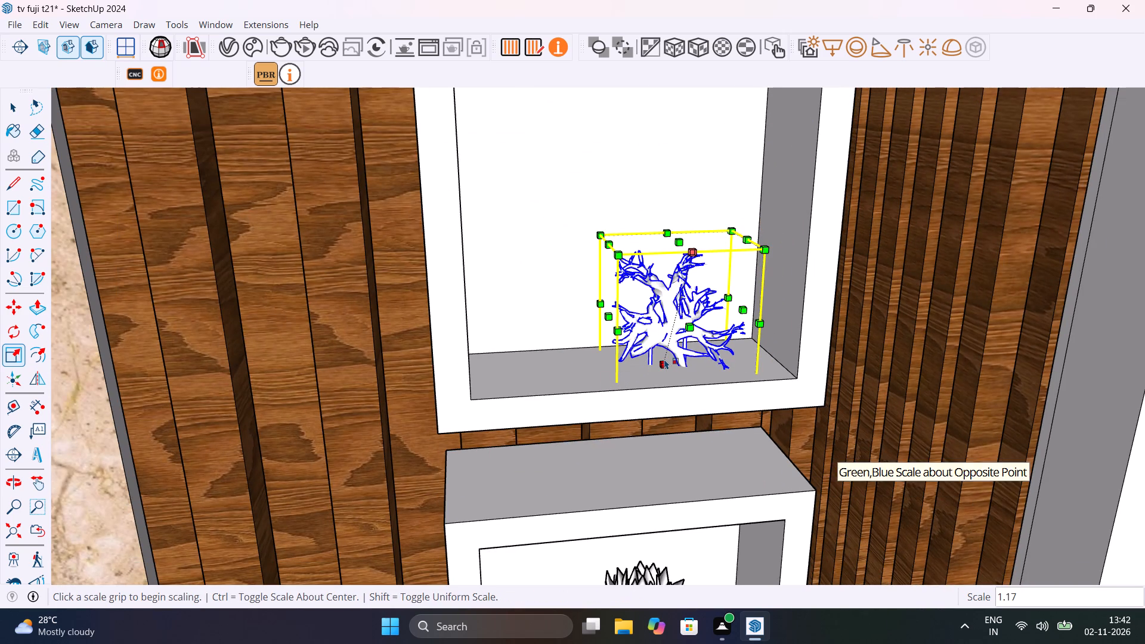
# Shift the tree sculpture toward the niche's middle, raise it about 1 5/16", and bring it about 1" forward onto the niche floor.
pyautogui.press('m')
pyautogui.click(766, 245)
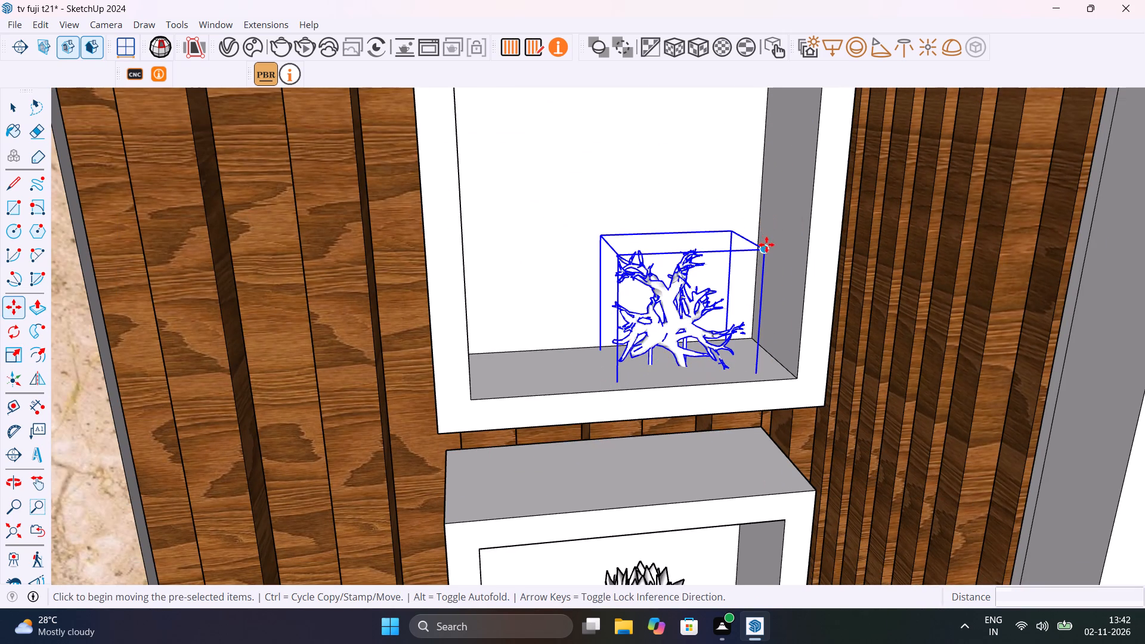
pyautogui.click(714, 256)
pyautogui.moveTo(720, 395); pyautogui.dragTo(695, 314, button='middle')
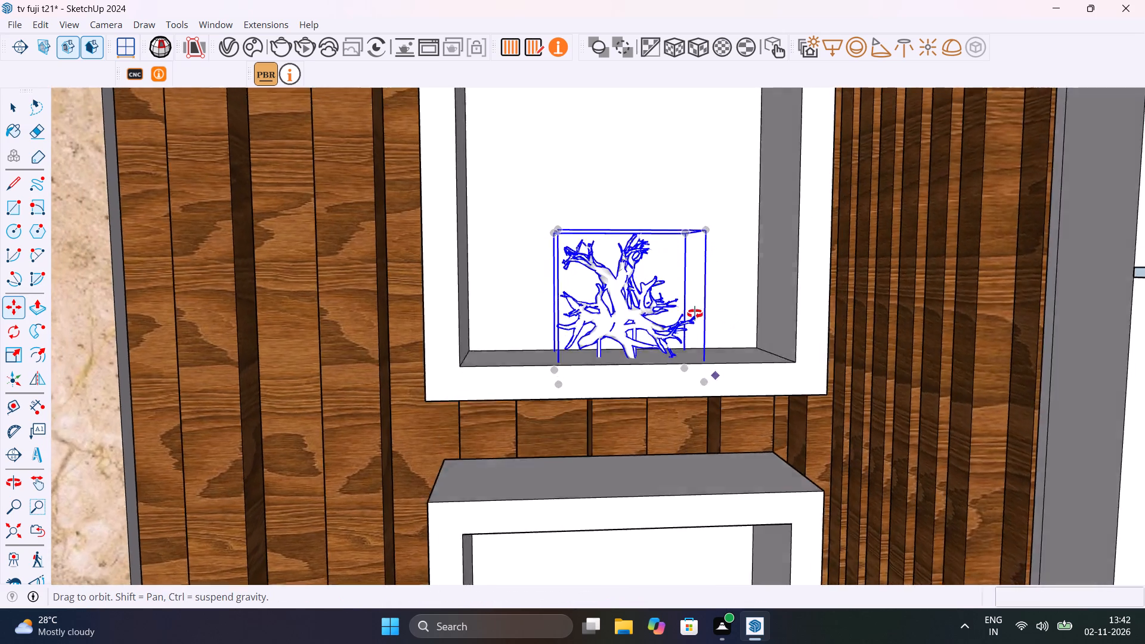
pyautogui.moveTo(695, 314); pyautogui.dragTo(719, 240, button='middle')
pyautogui.moveTo(716, 320); pyautogui.dragTo(687, 454, button='middle')
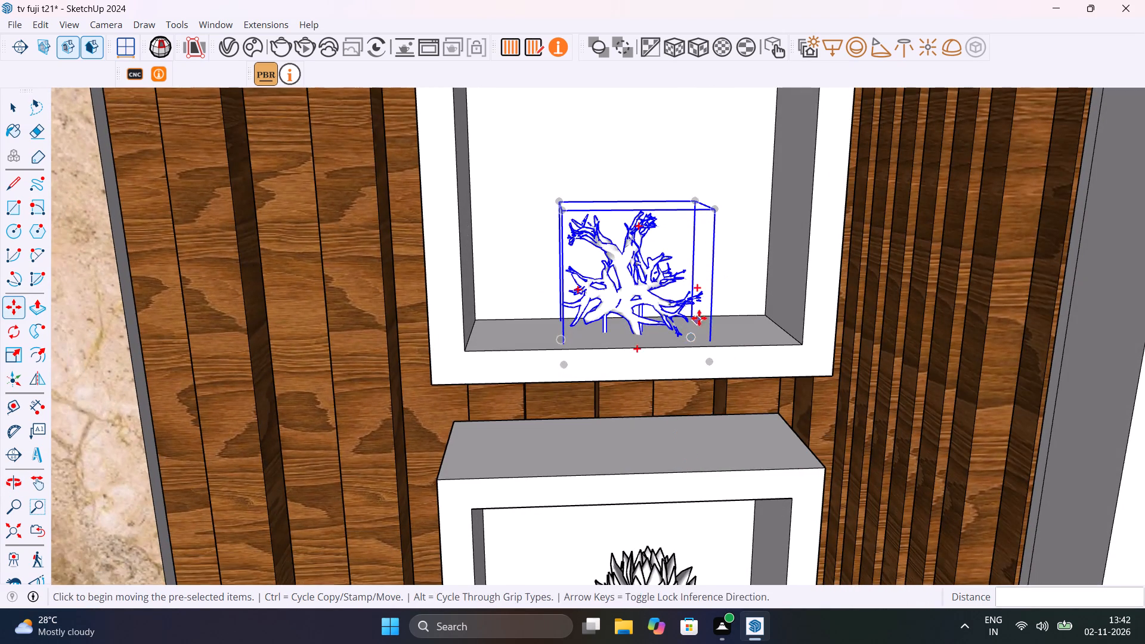
pyautogui.click(708, 339)
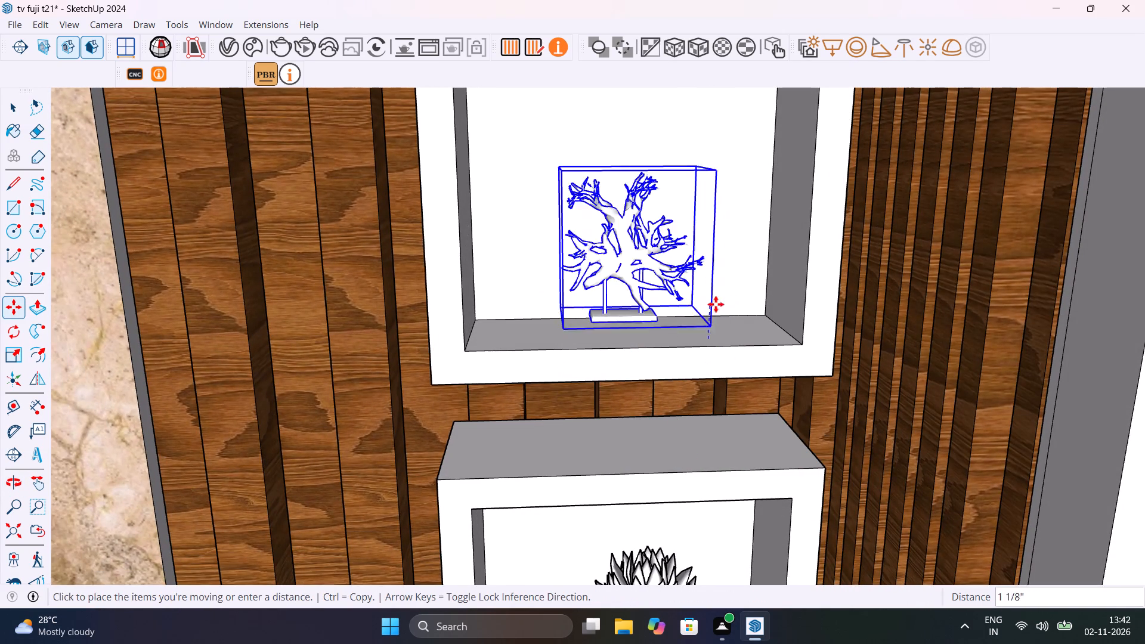
pyautogui.click(716, 298)
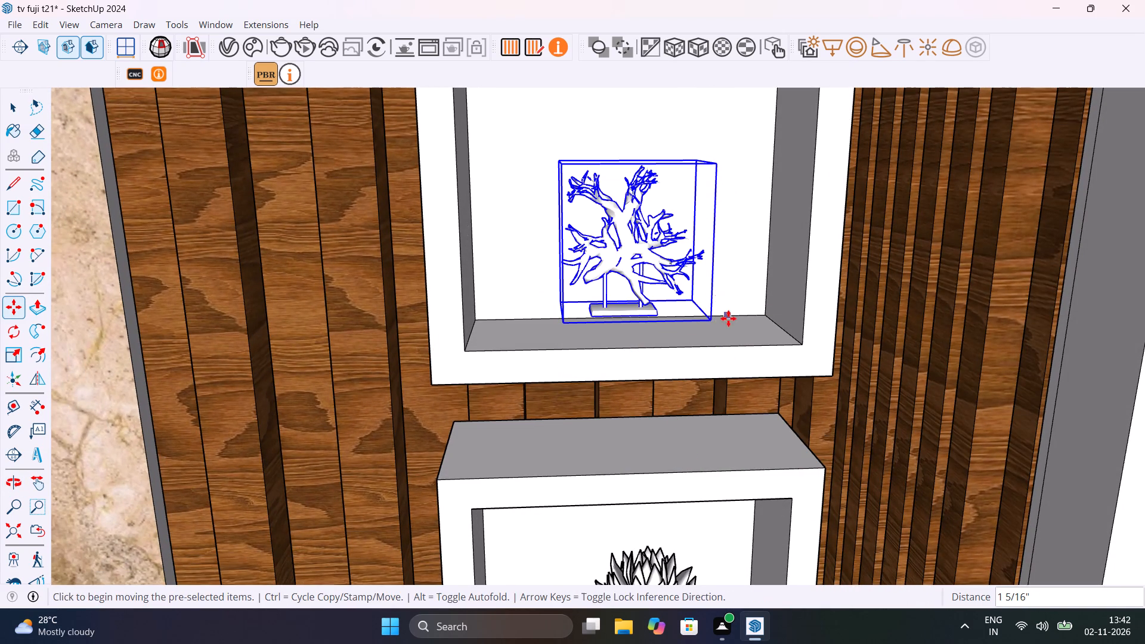
pyautogui.click(716, 320)
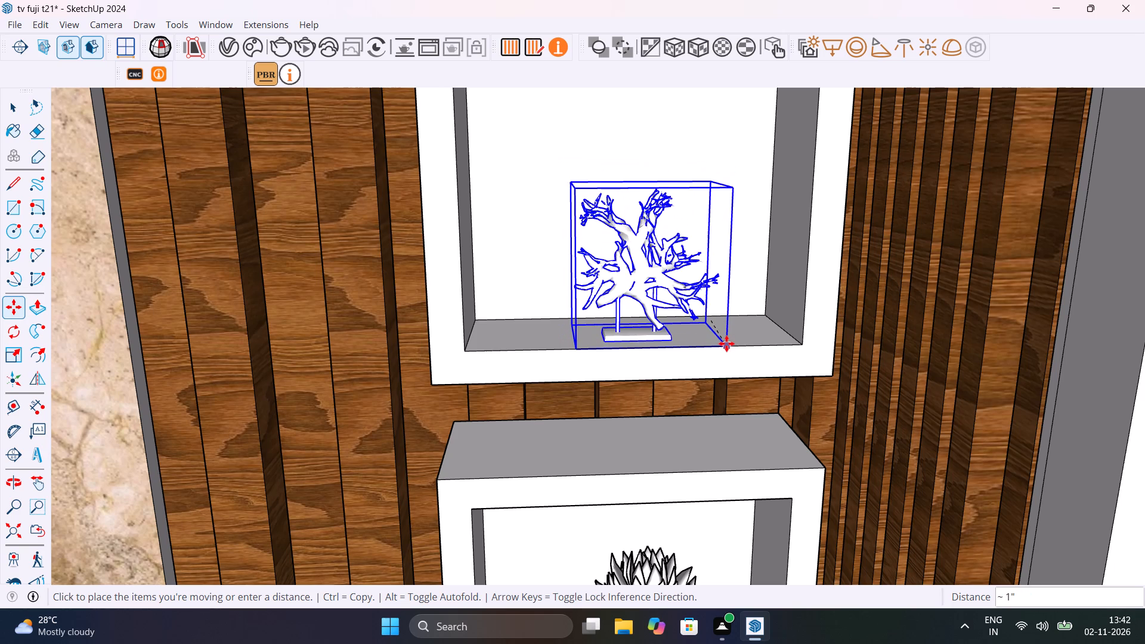
pyautogui.click(726, 343)
# Scale the tree sculpture up uniformly by a factor of about 1.51 from its upper back corner within the niche.
pyautogui.scroll(-11, 630, 377)
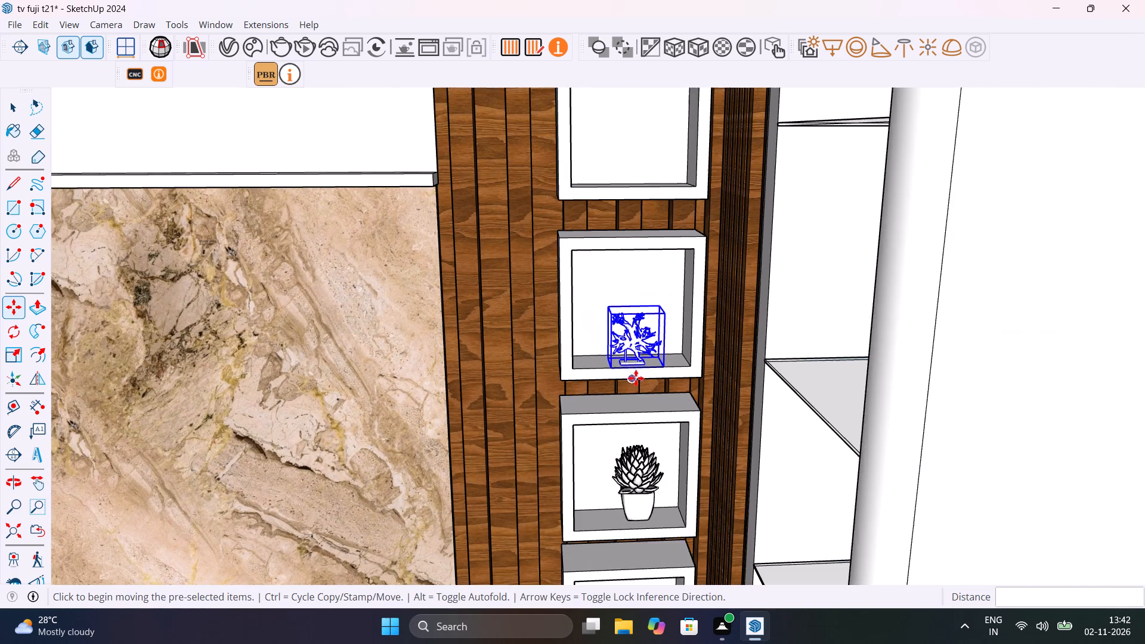
pyautogui.scroll(11, 637, 350)
pyautogui.moveTo(637, 349); pyautogui.dragTo(589, 490, button='middle')
pyautogui.press('s')
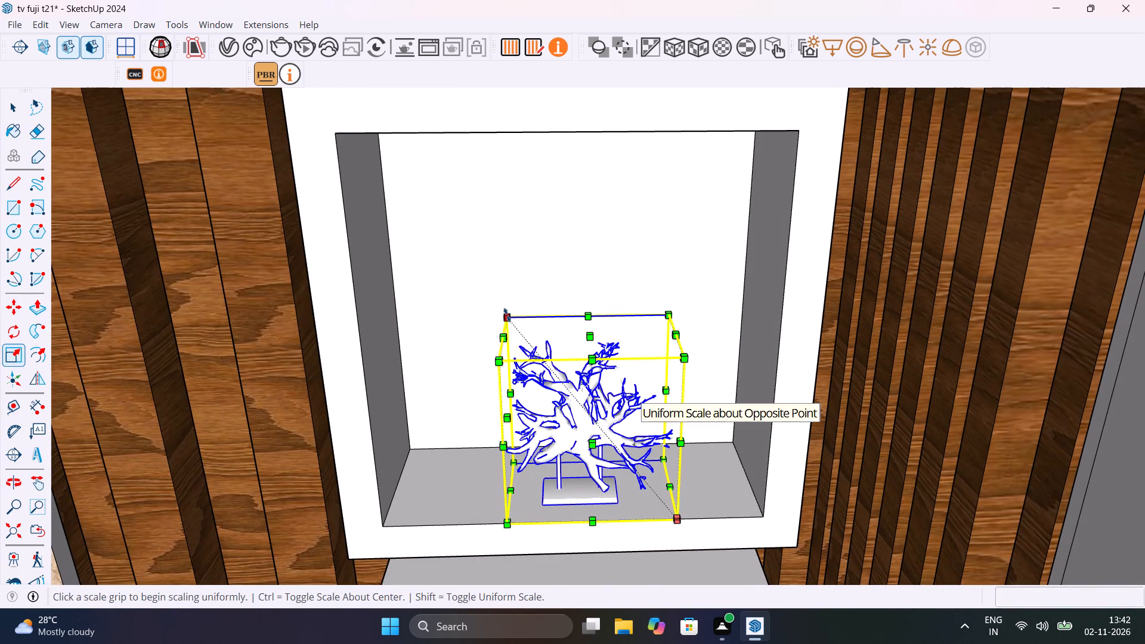
pyautogui.click(507, 315)
pyautogui.click(440, 208)
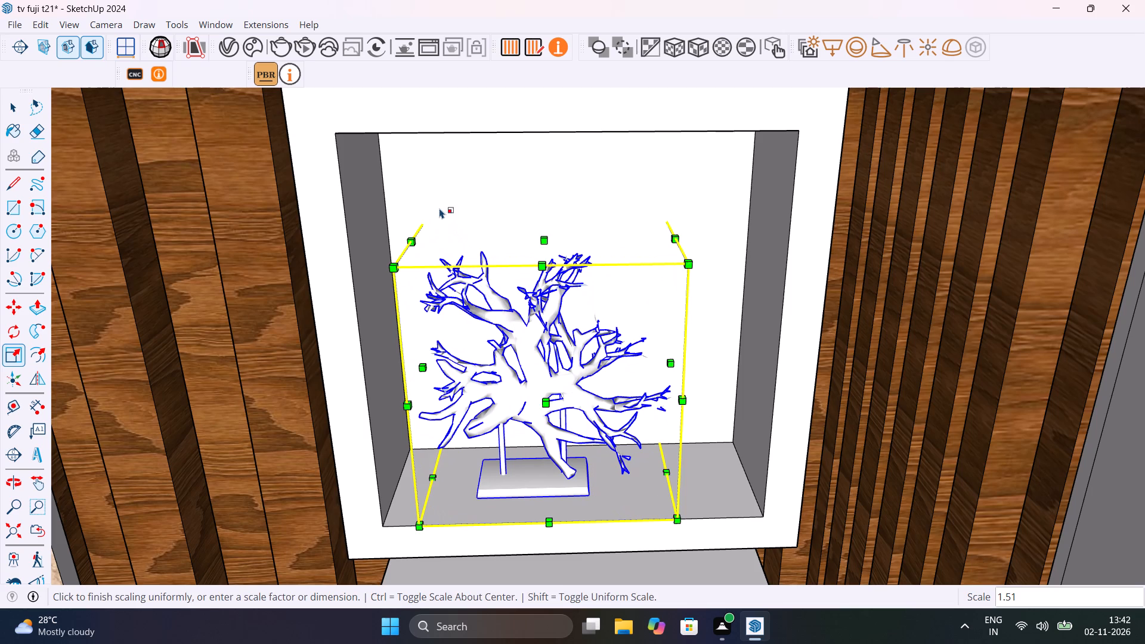
# Move the enlarged tree sculpture slightly sideways, away from the marble panel, to centre it in the niche, and clear the selection.
pyautogui.press('space')
pyautogui.write('M')
pyautogui.click(680, 515)
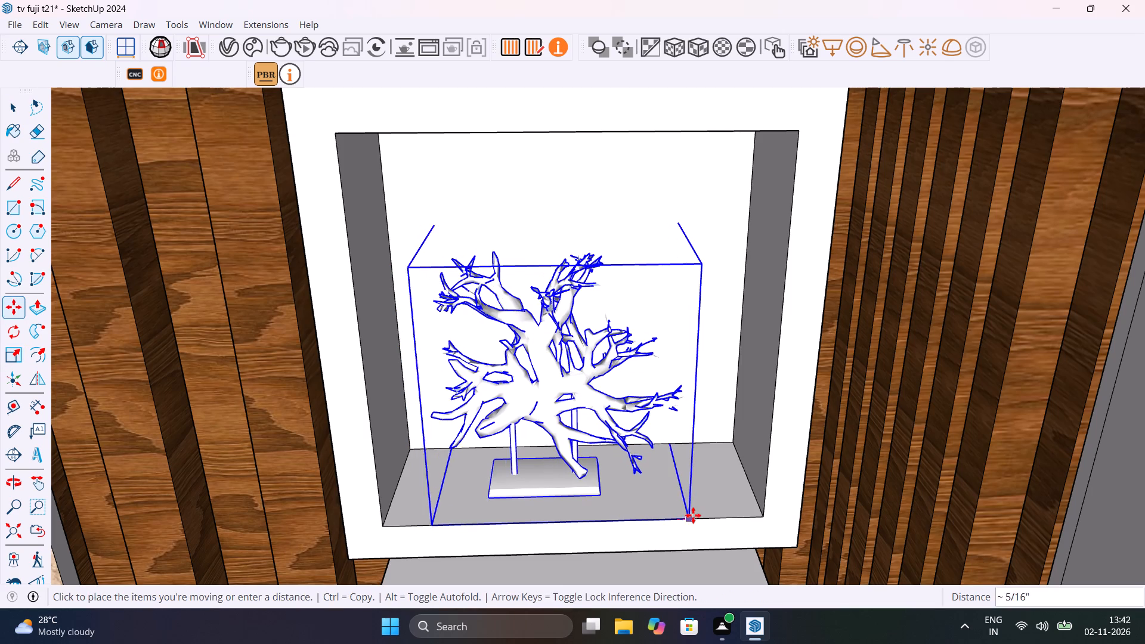
pyautogui.click(720, 515)
pyautogui.scroll(-12, 740, 522)
pyautogui.press('space')
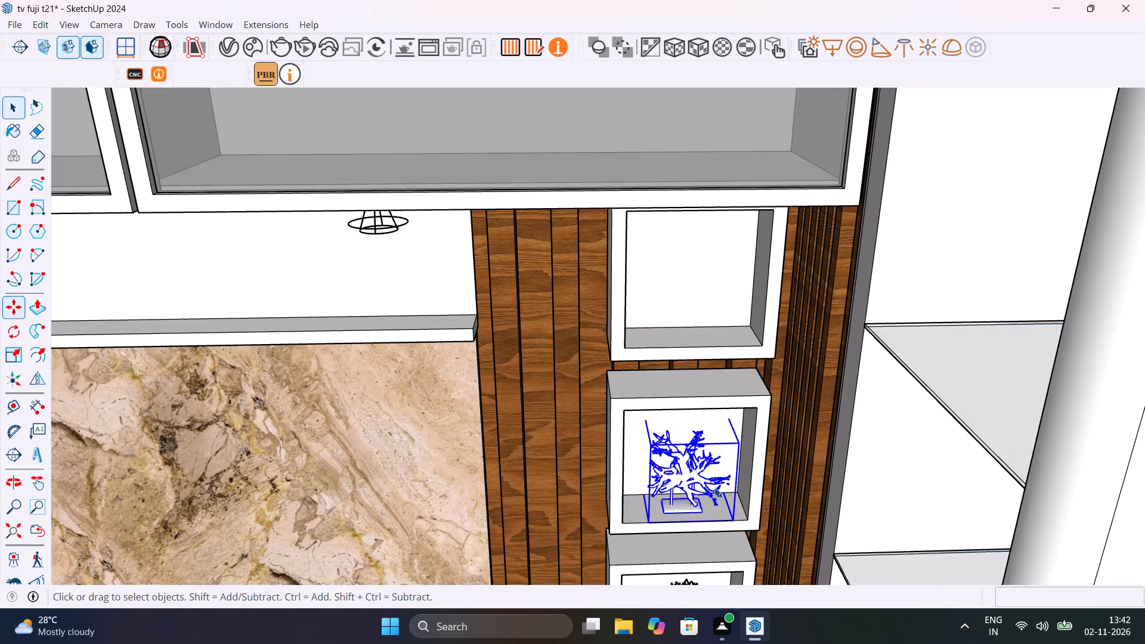
pyautogui.scroll(-11, 715, 485)
pyautogui.keyDown('shift'); pyautogui.moveTo(725, 485); pyautogui.dragTo(908, 339, button='middle'); pyautogui.keyUp('shift')
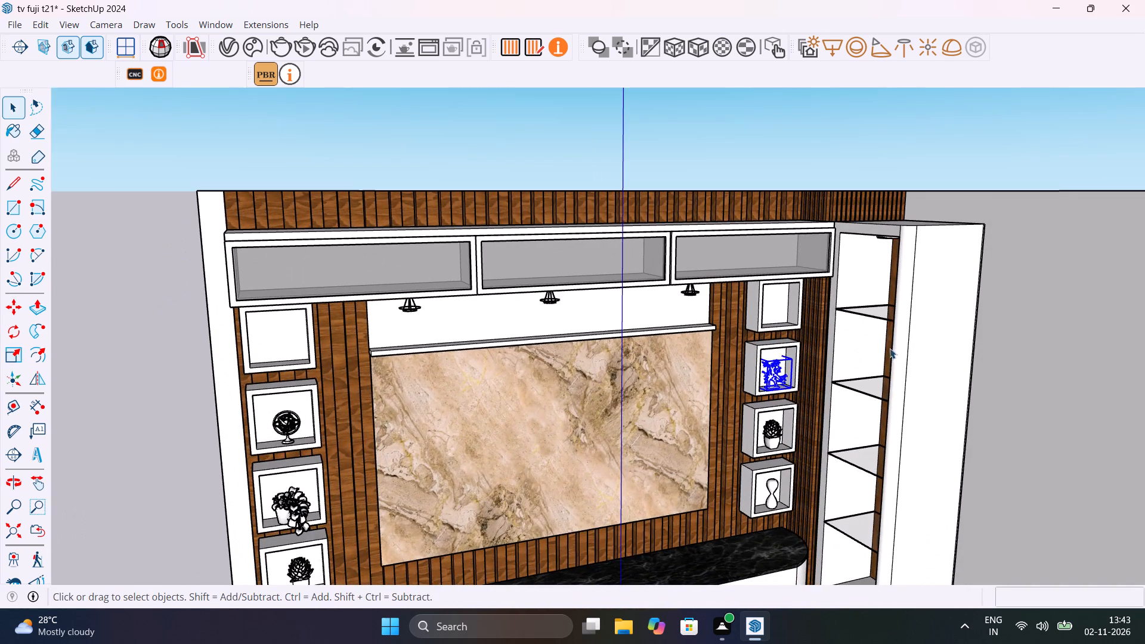
pyautogui.scroll(-3, 890, 348)
pyautogui.click(303, 444)
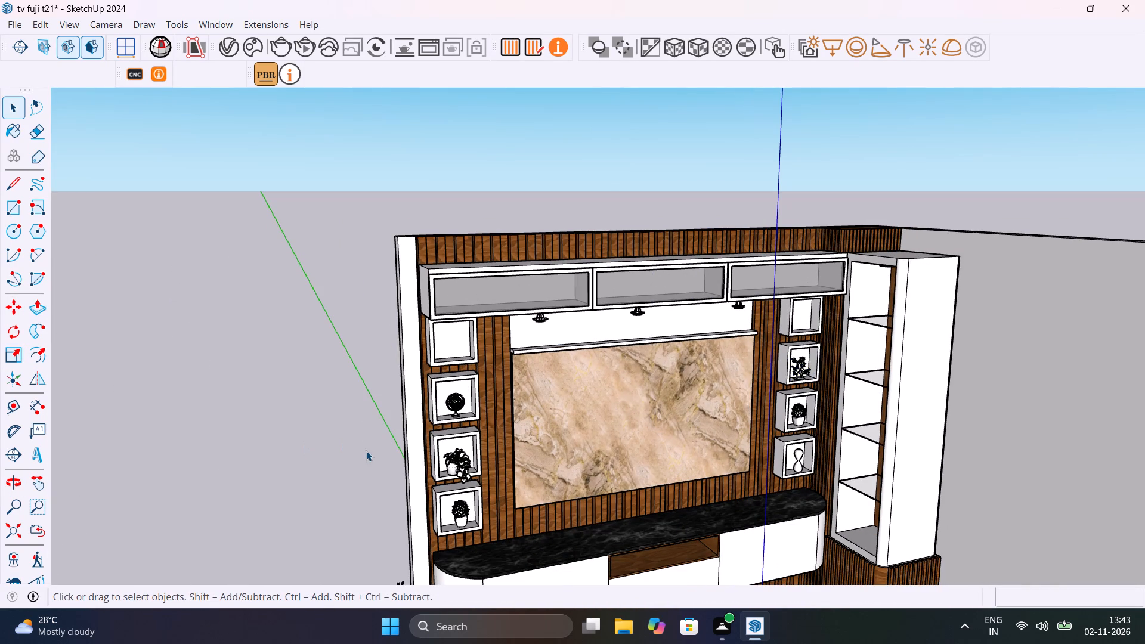
# Move the small succulent in the tapered pot from beside the deer onto the floor of the empty top niche above the wire-sphere ornament.
pyautogui.scroll(-5, 366, 451)
pyautogui.scroll(3, 388, 542)
pyautogui.keyDown('shift'); pyautogui.moveTo(388, 542); pyautogui.dragTo(481, 419, button='middle'); pyautogui.keyUp('shift')
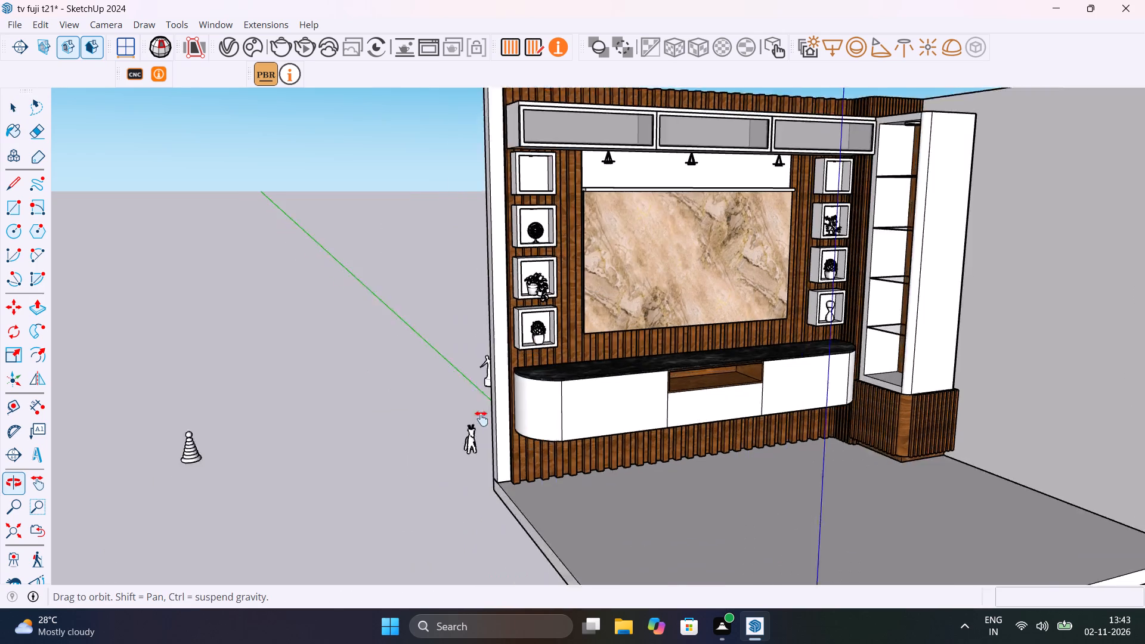
pyautogui.keyDown('shift'); pyautogui.moveTo(481, 419); pyautogui.dragTo(624, 379, button='middle'); pyautogui.keyUp('shift')
pyautogui.scroll(10, 630, 349)
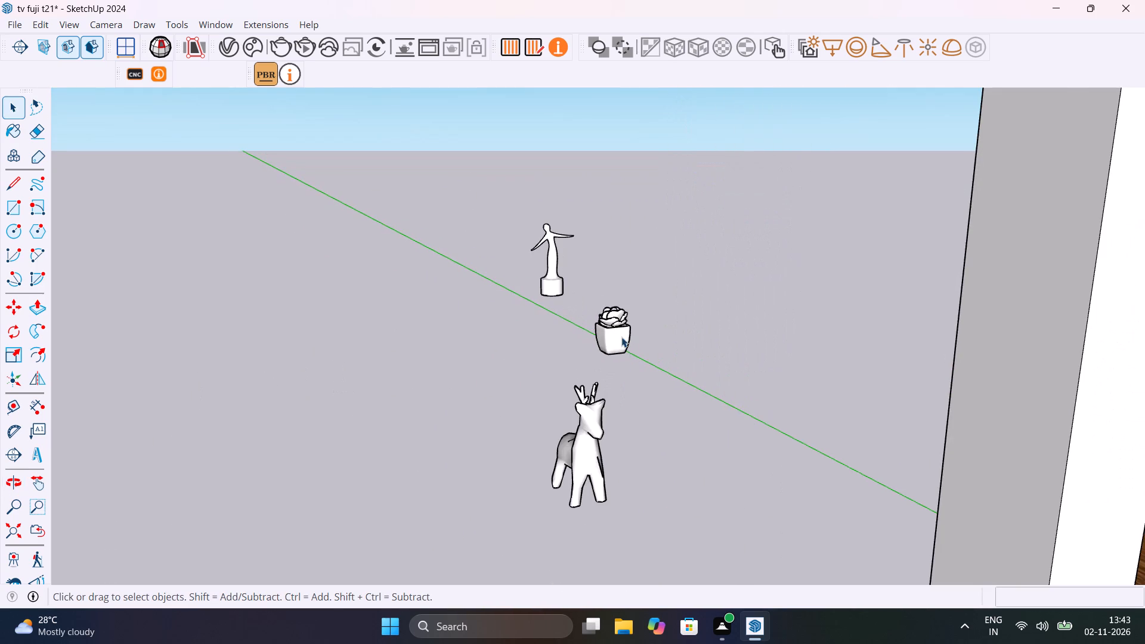
pyautogui.click(621, 337)
pyautogui.press('m')
pyautogui.click(631, 354)
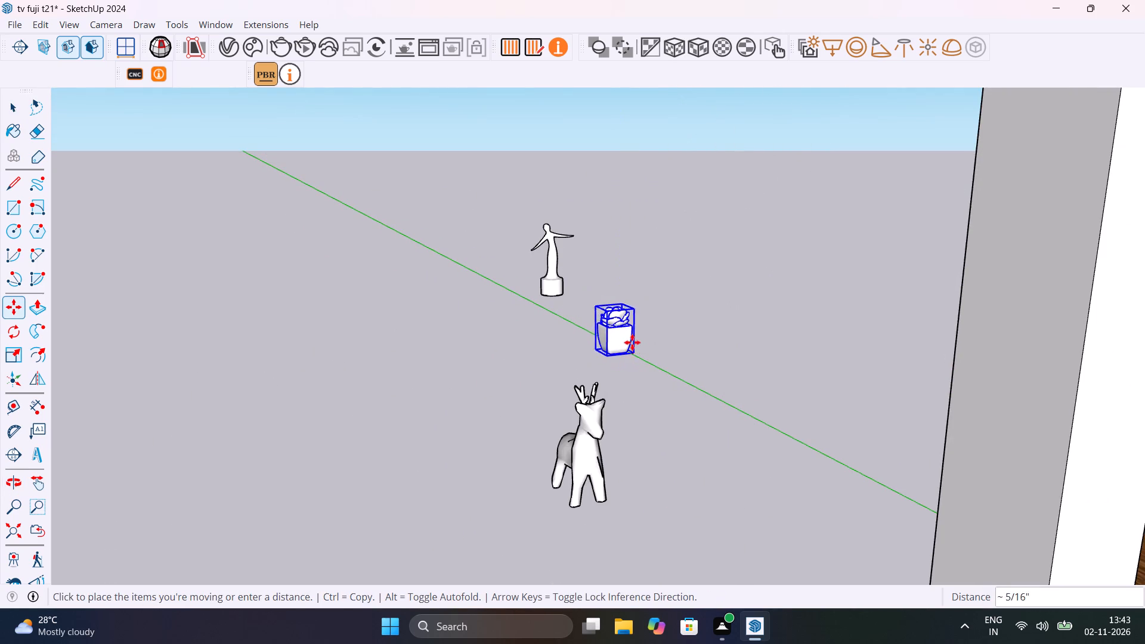
pyautogui.scroll(-20, 546, 403)
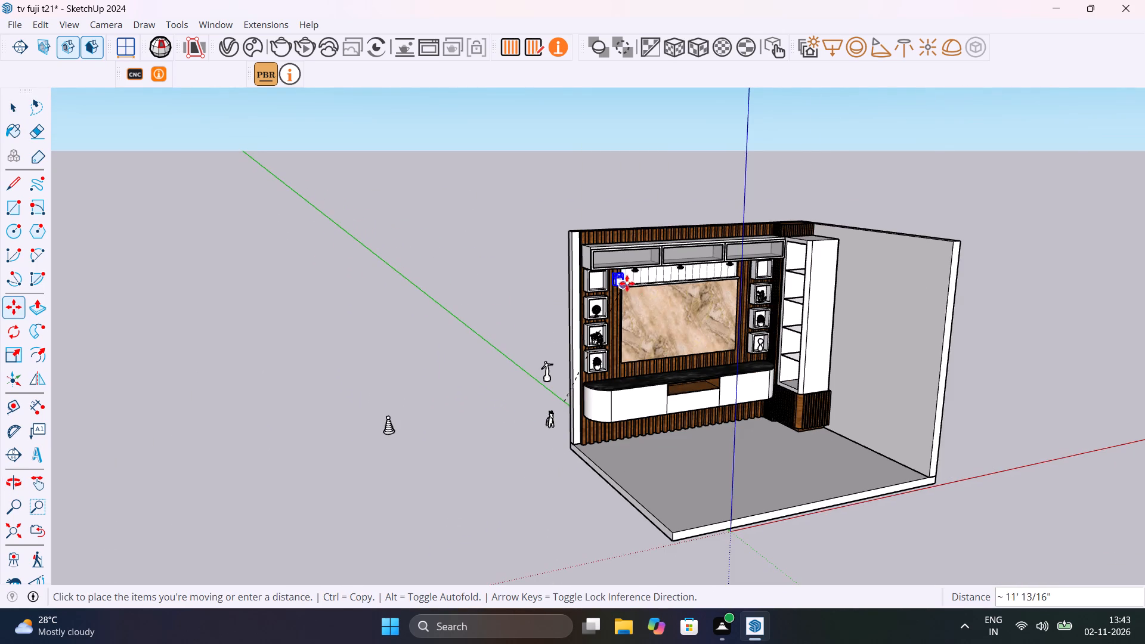
pyautogui.scroll(20, 626, 281)
pyautogui.scroll(5, 626, 281)
pyautogui.scroll(-5, 622, 283)
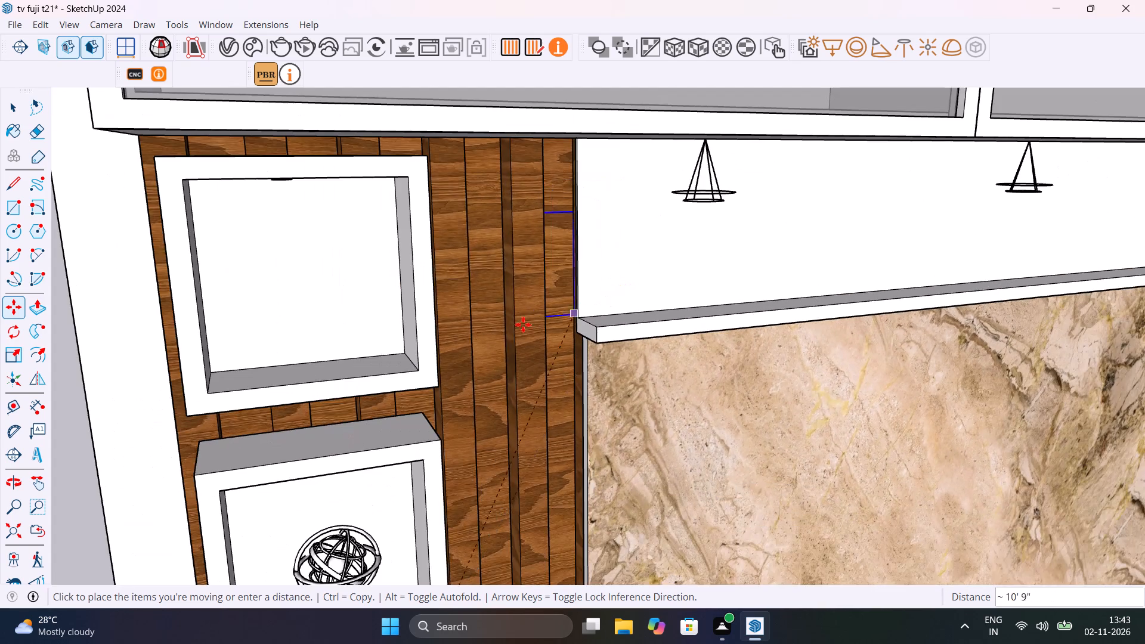
pyautogui.click(362, 374)
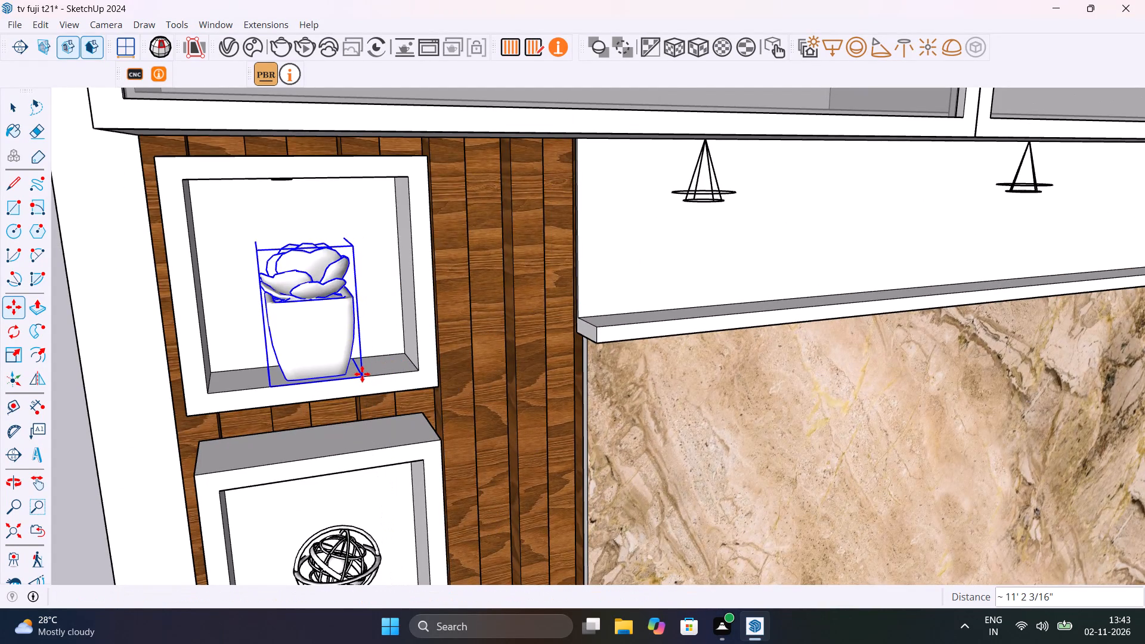
# Copy the potted succulent about 9' across to the empty top niche above the tree sculpture, beside the tall shelf unit.
pyautogui.click(362, 374)
pyautogui.scroll(-12, 526, 364)
pyautogui.keyDown('shift'); pyautogui.moveTo(620, 366); pyautogui.dragTo(219, 448, button='middle'); pyautogui.keyUp('shift')
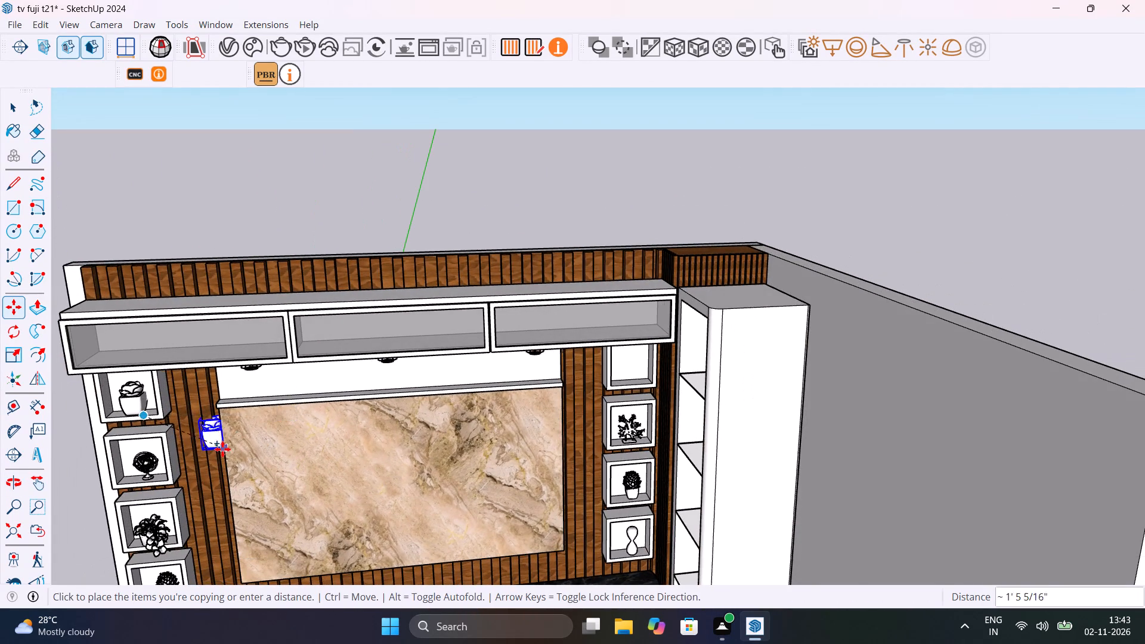
pyautogui.scroll(11, 649, 377)
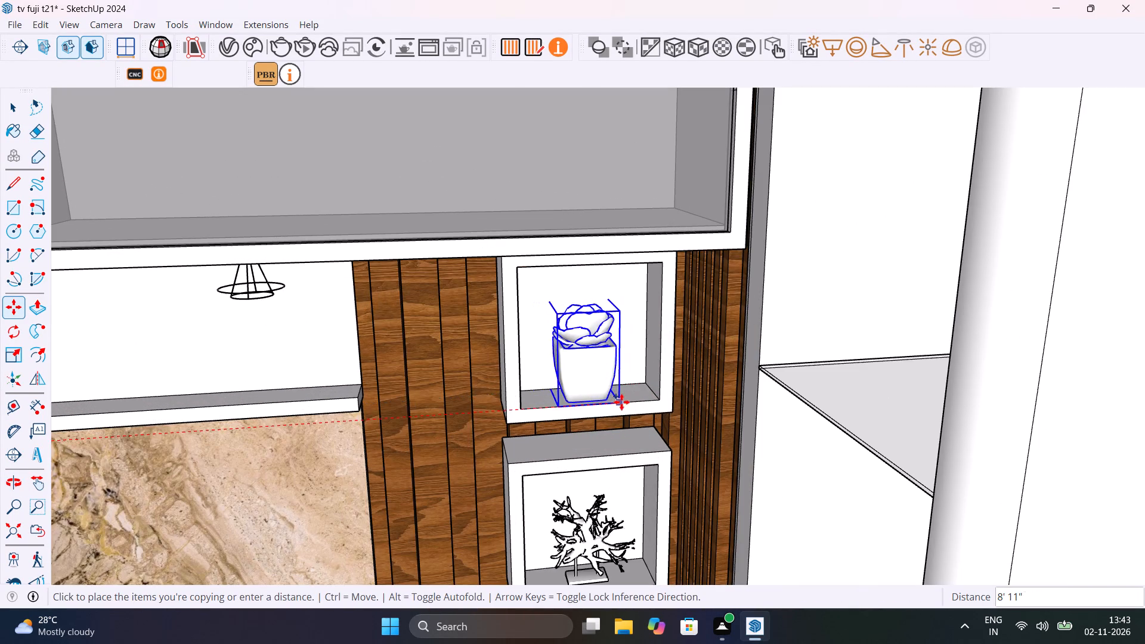
pyautogui.click(635, 402)
pyautogui.scroll(-16, 624, 406)
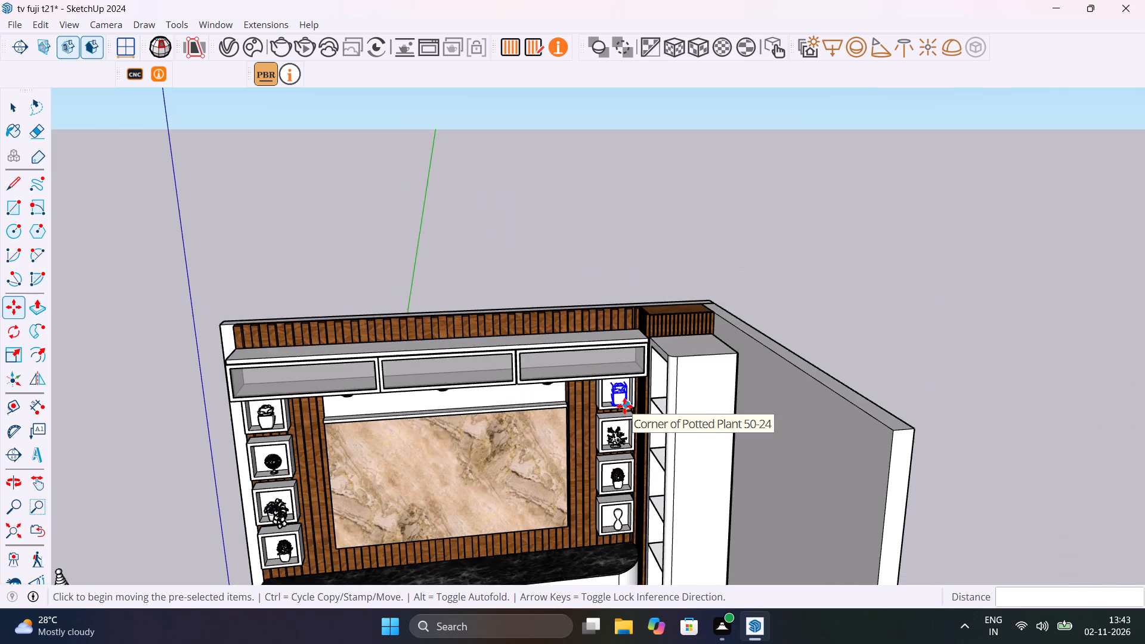
pyautogui.scroll(-6, 624, 406)
pyautogui.press('space')
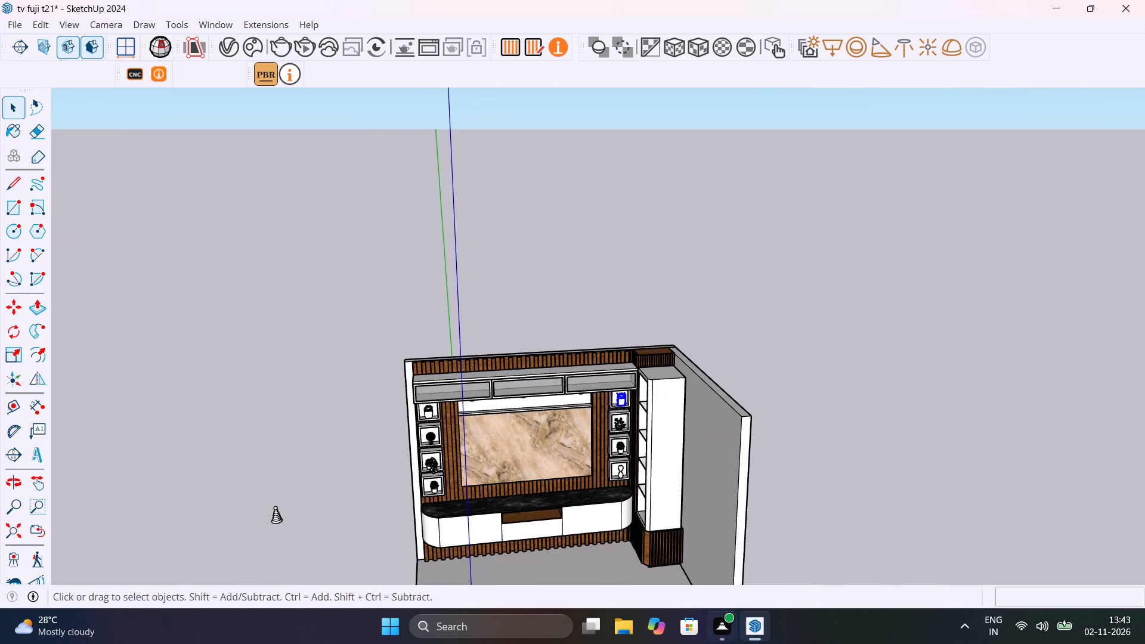
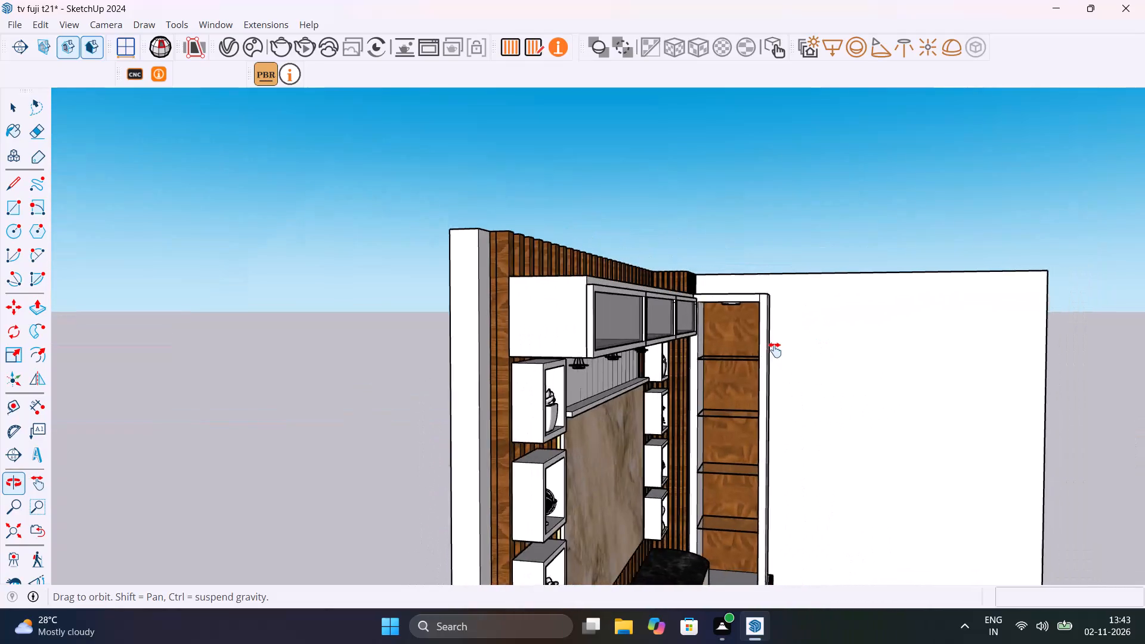
# Rotate the standing figure sculpture outside the room by 90° about the vertical axis.
pyautogui.scroll(-10, 533, 392)
pyautogui.scroll(5, 265, 525)
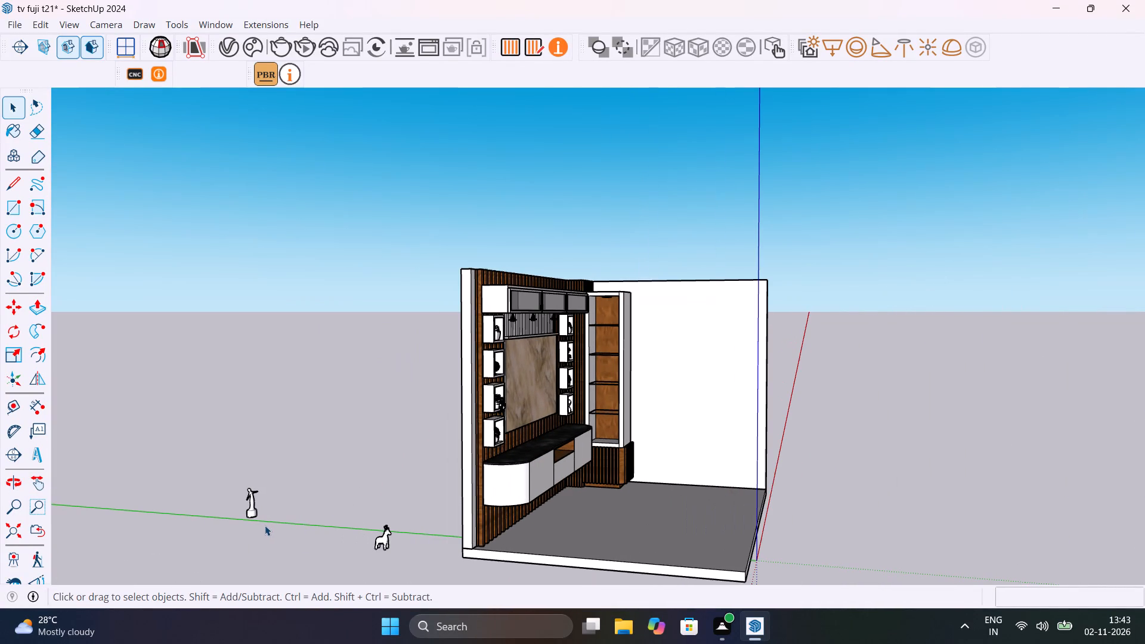
pyautogui.keyDown('shift'); pyautogui.moveTo(290, 498); pyautogui.dragTo(214, 511, button='middle'); pyautogui.keyUp('shift')
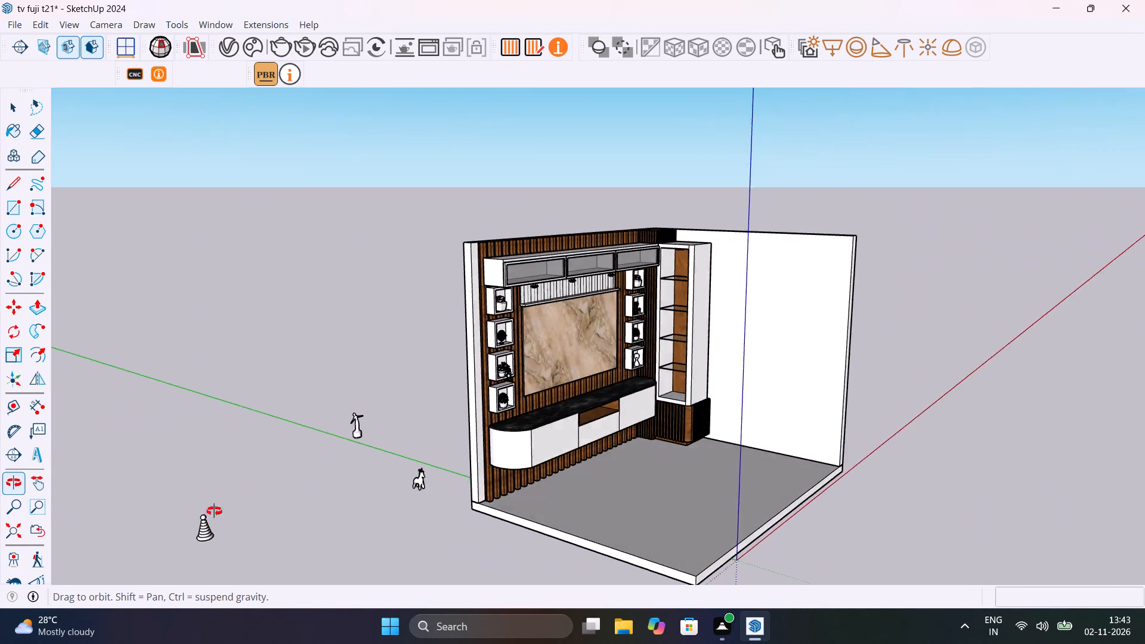
pyautogui.keyDown('shift'); pyautogui.moveTo(214, 511); pyautogui.dragTo(191, 524, button='middle'); pyautogui.keyUp('shift')
pyautogui.moveTo(331, 505); pyautogui.dragTo(242, 490, button='middle')
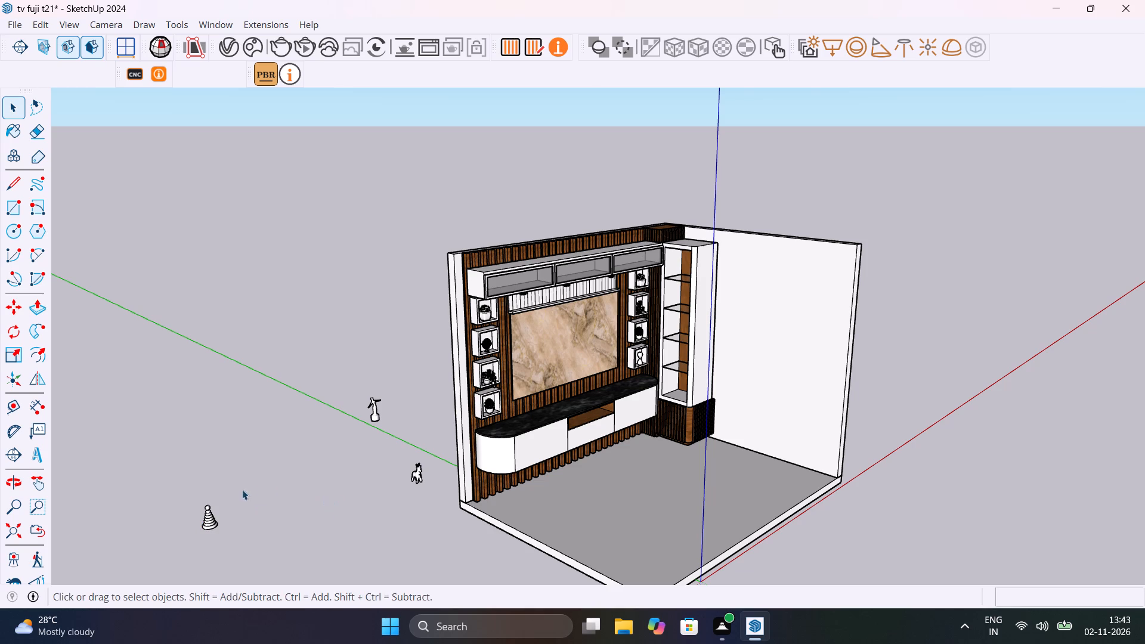
pyautogui.moveTo(242, 490); pyautogui.dragTo(337, 470, button='middle')
pyautogui.scroll(13, 370, 423)
pyautogui.click(370, 423)
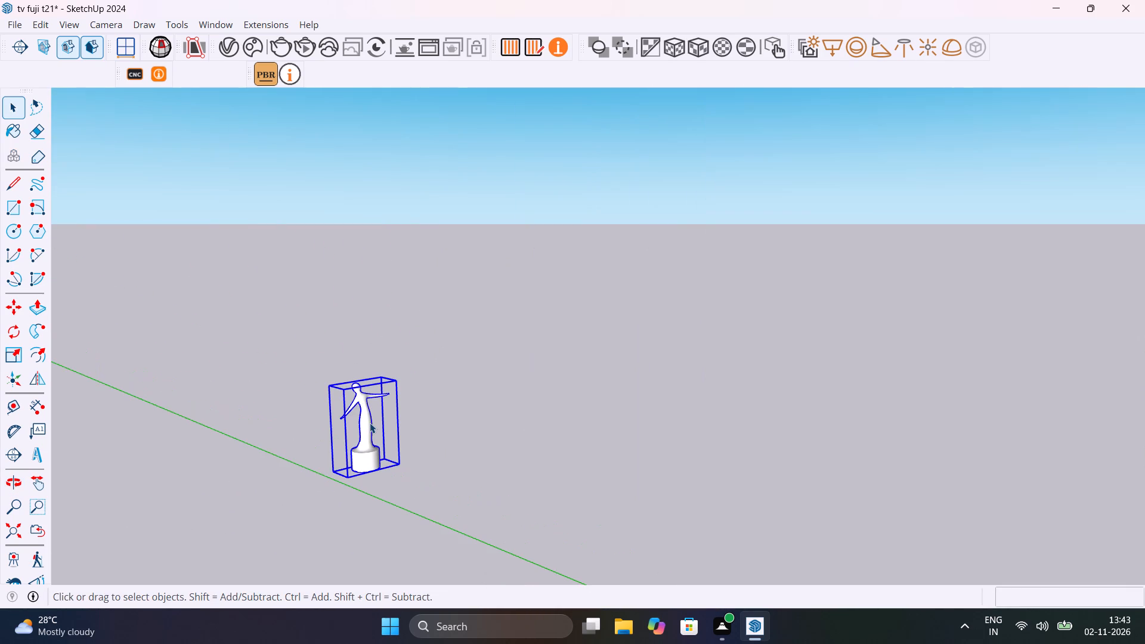
pyautogui.press('q')
pyautogui.click(336, 492)
pyautogui.click(305, 485)
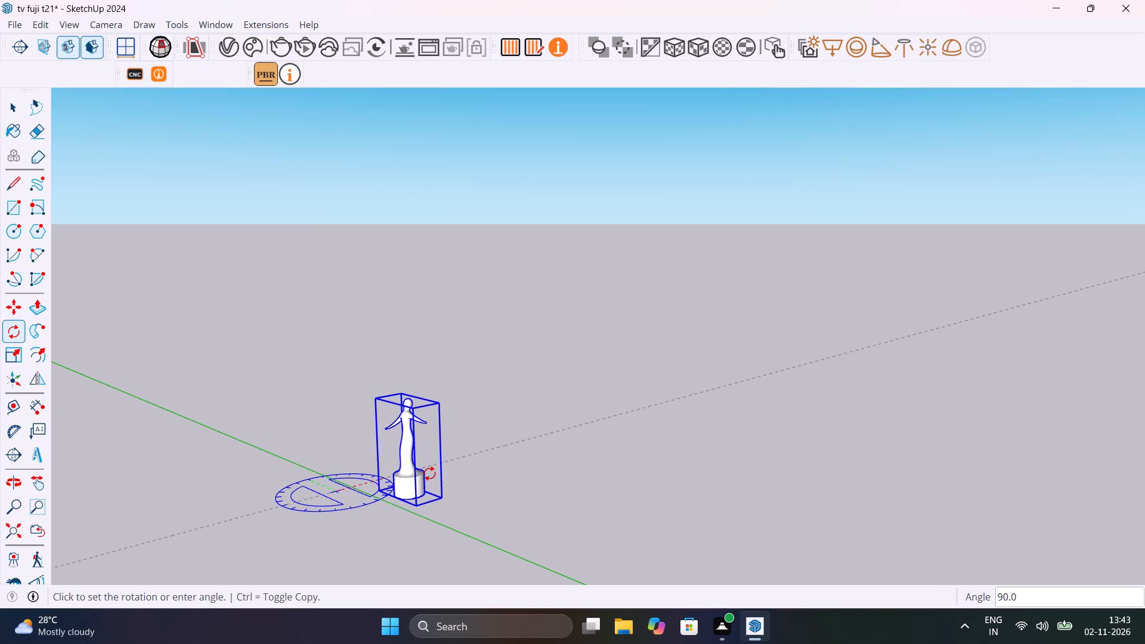
pyautogui.write('90')
pyautogui.press('Return')
pyautogui.press('space')
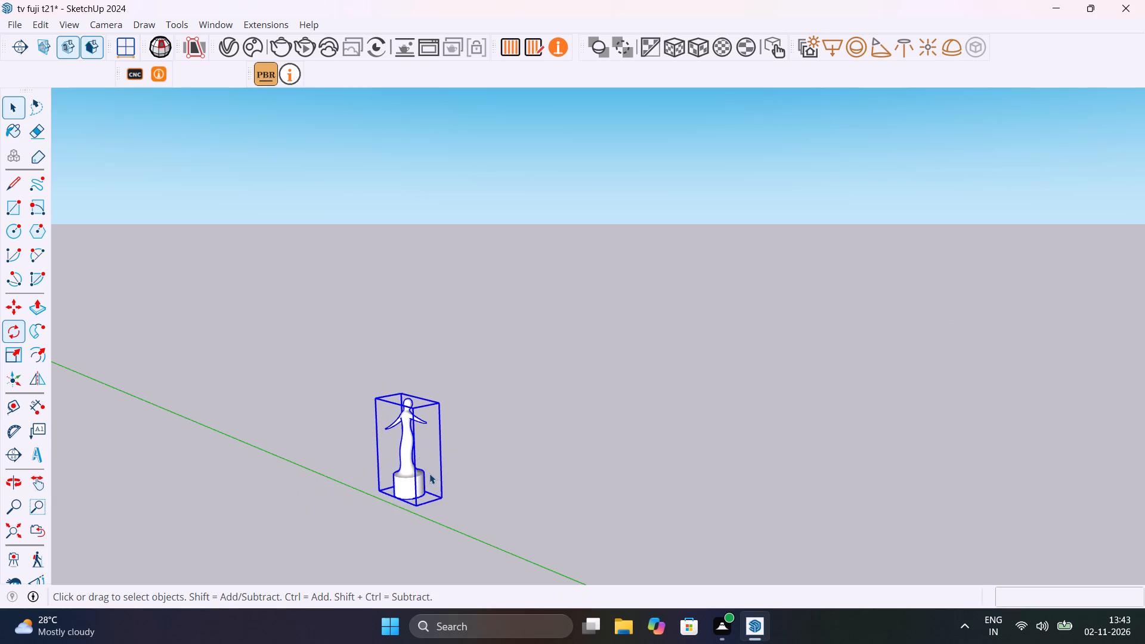
# Move the figure sculpture about 17' 1" onto the topmost glass shelf of the tall shelf unit.
pyautogui.press('m')
pyautogui.click(421, 504)
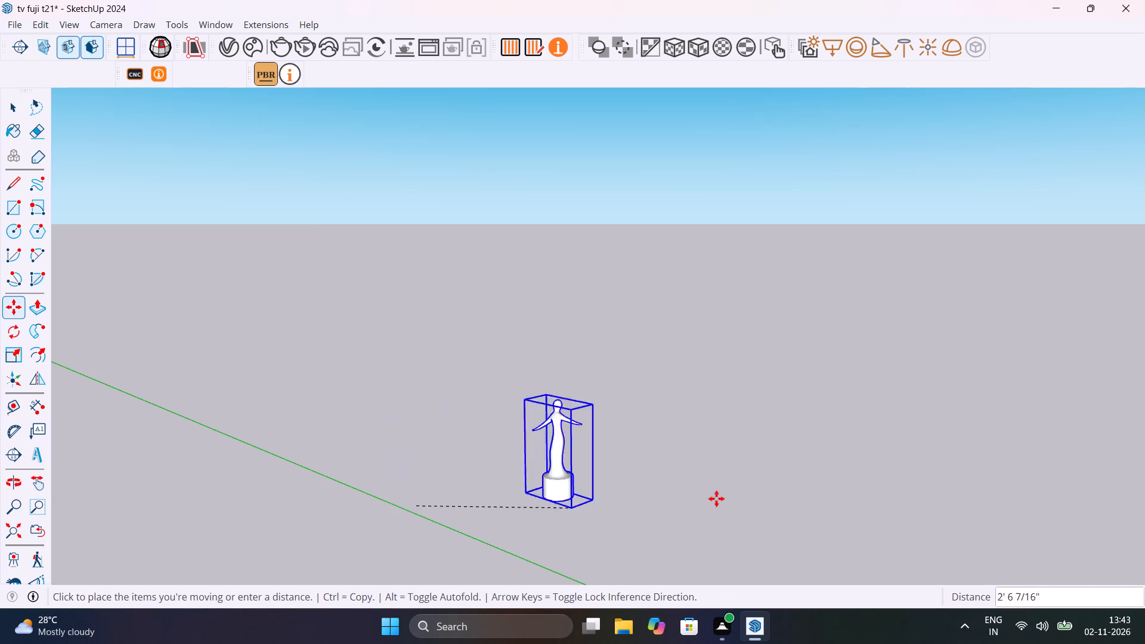
pyautogui.scroll(-19, 719, 496)
pyautogui.scroll(6, 974, 343)
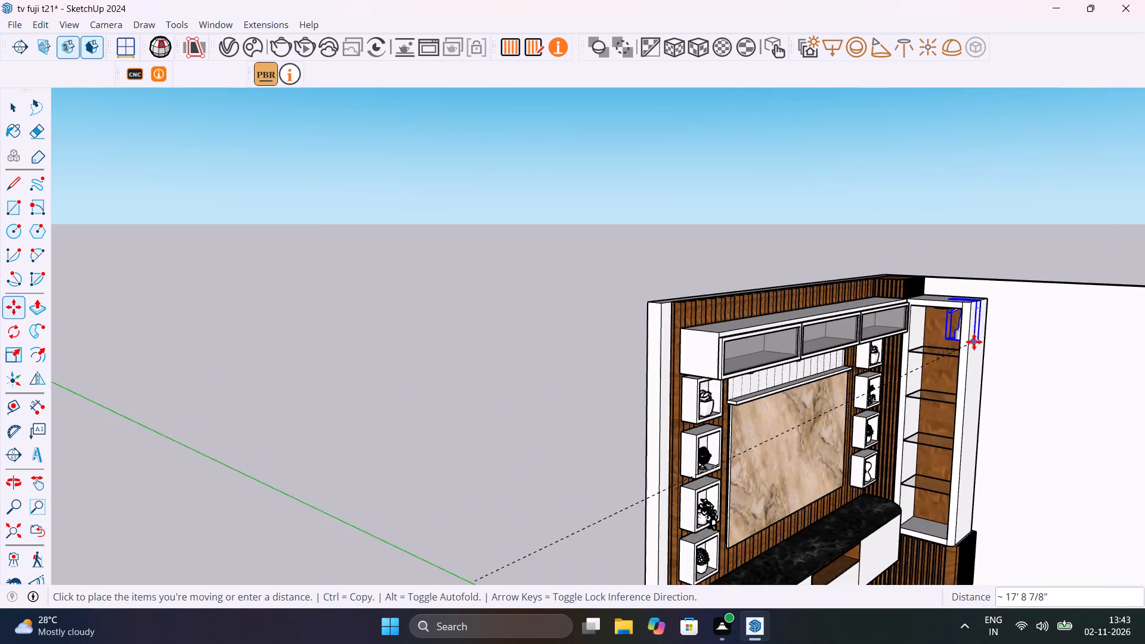
pyautogui.scroll(11, 974, 342)
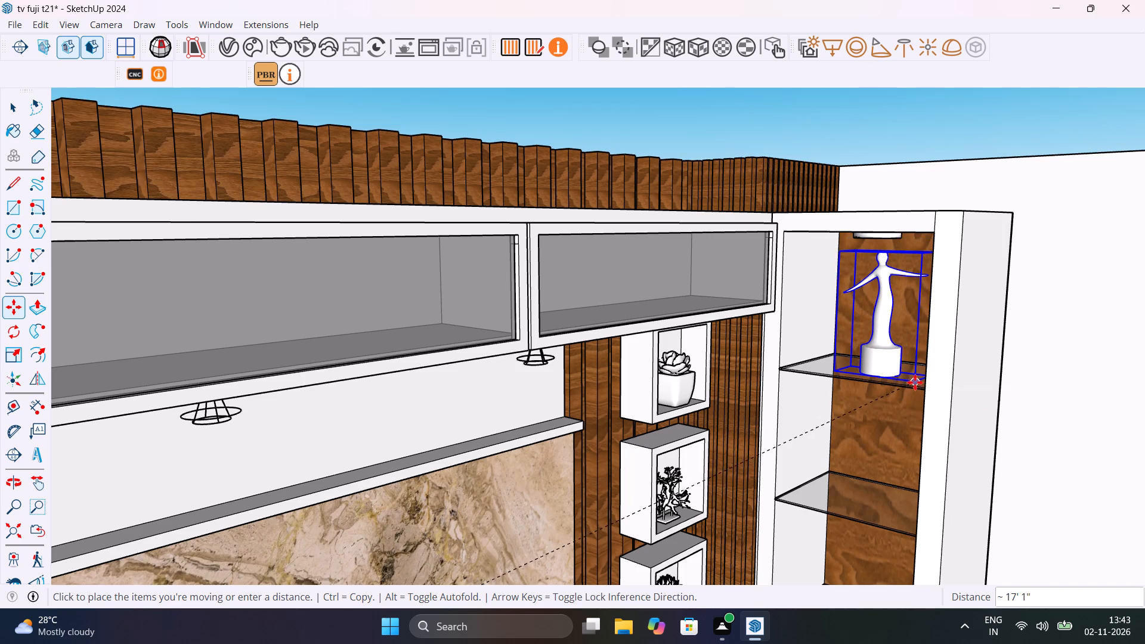
pyautogui.click(912, 383)
pyautogui.scroll(-12, 921, 391)
pyautogui.keyDown('shift'); pyautogui.moveTo(902, 411); pyautogui.dragTo(945, 298, button='middle'); pyautogui.keyUp('shift')
pyautogui.scroll(-2, 945, 300)
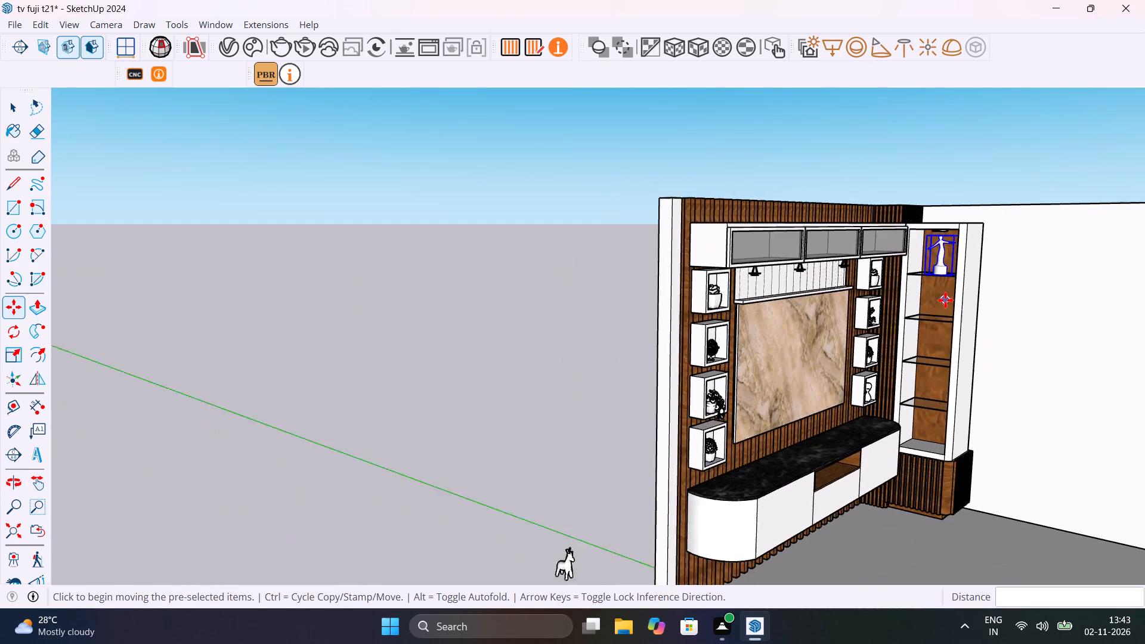
pyautogui.scroll(-1, 945, 300)
pyautogui.press('space')
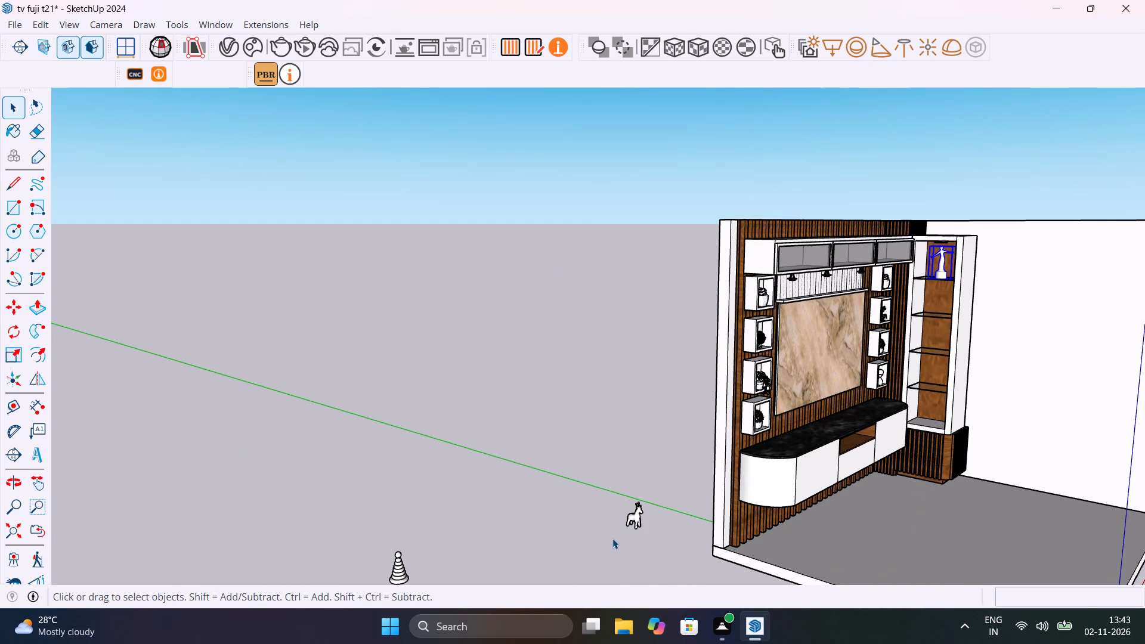
# Rotate the deer figurine beside the room by 90° about the vertical axis.
pyautogui.scroll(2, 612, 538)
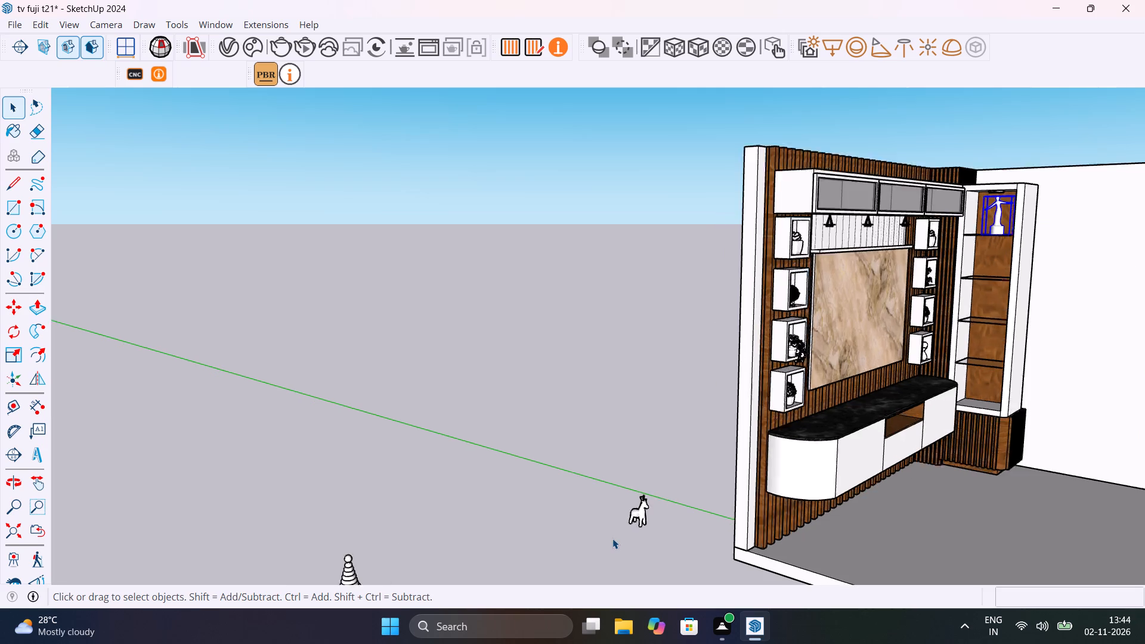
pyautogui.scroll(12, 612, 538)
pyautogui.click(664, 495)
pyautogui.press('q')
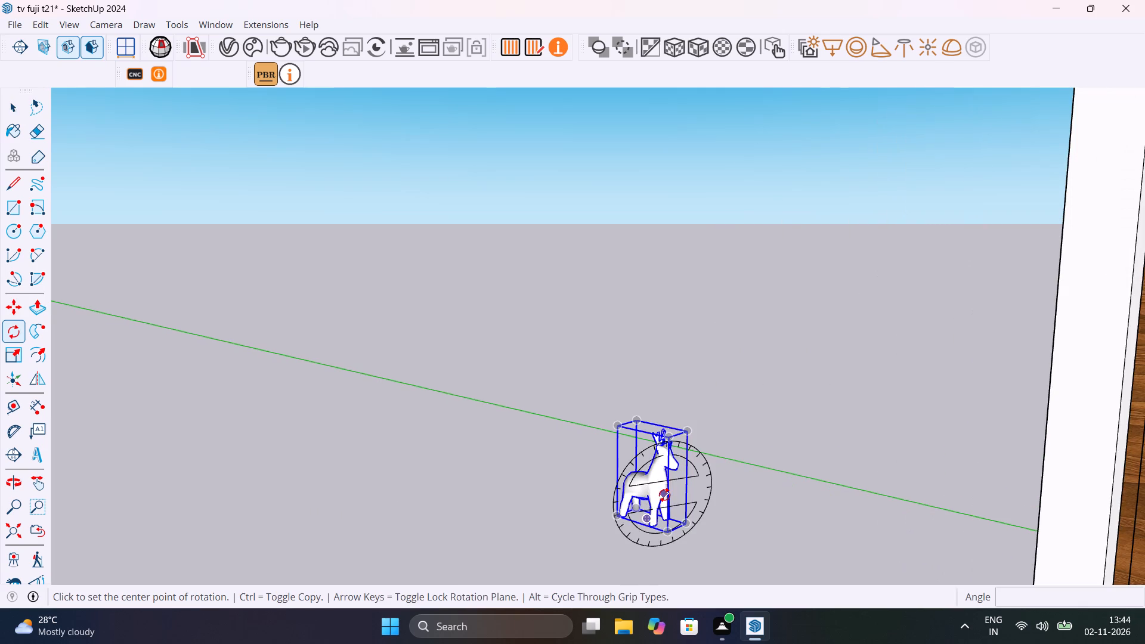
pyautogui.click(671, 555)
pyautogui.click(635, 552)
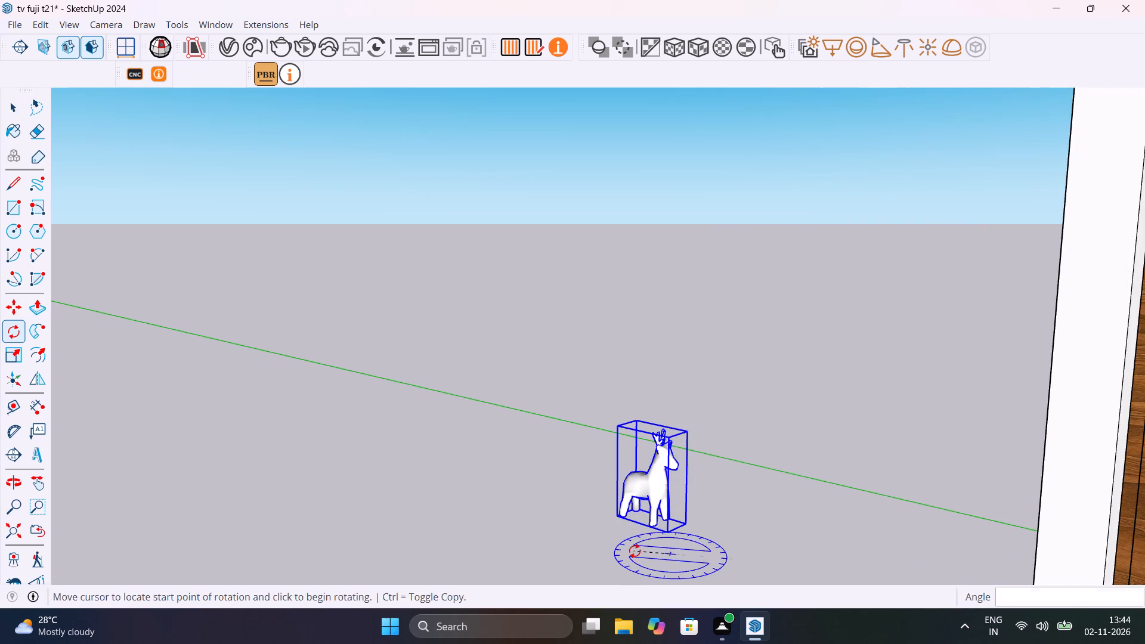
pyautogui.write('90')
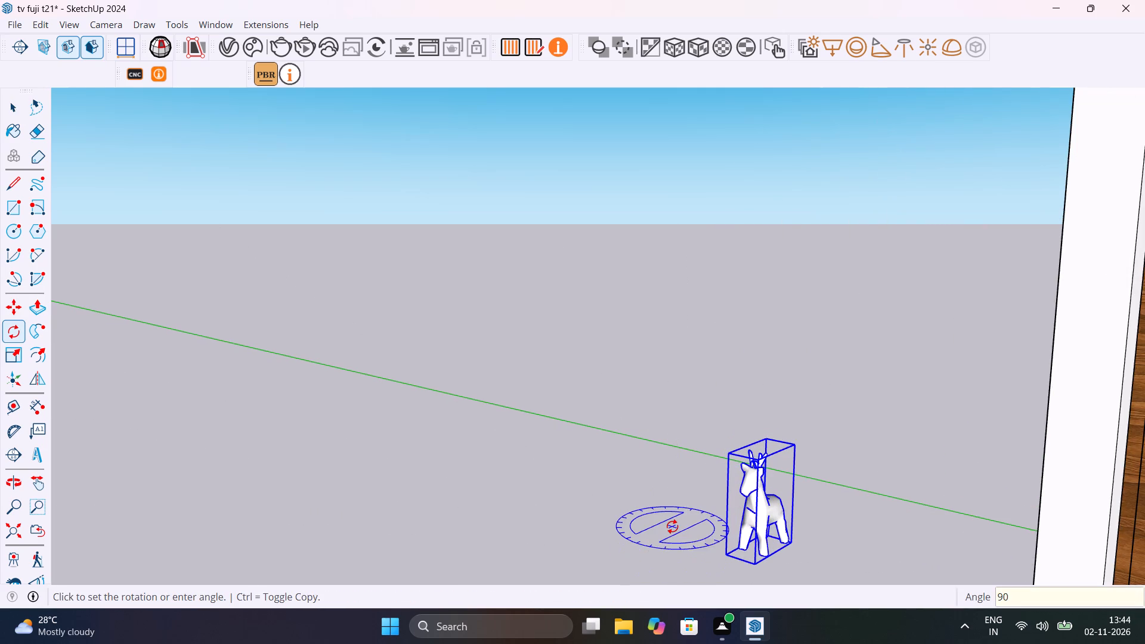
pyautogui.press('Return')
pyautogui.press('space')
# Move the deer figurine onto the lowest glass shelf of the tall shelf unit.
pyautogui.scroll(-12, 672, 527)
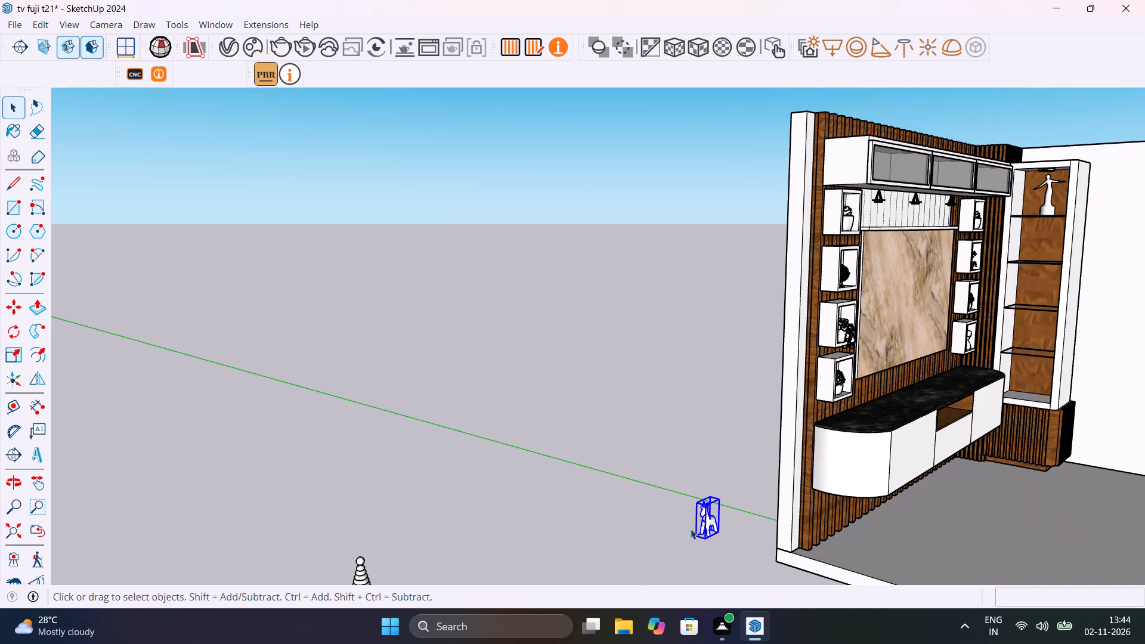
pyautogui.moveTo(737, 524); pyautogui.dragTo(843, 523, button='middle')
pyautogui.scroll(11, 751, 510)
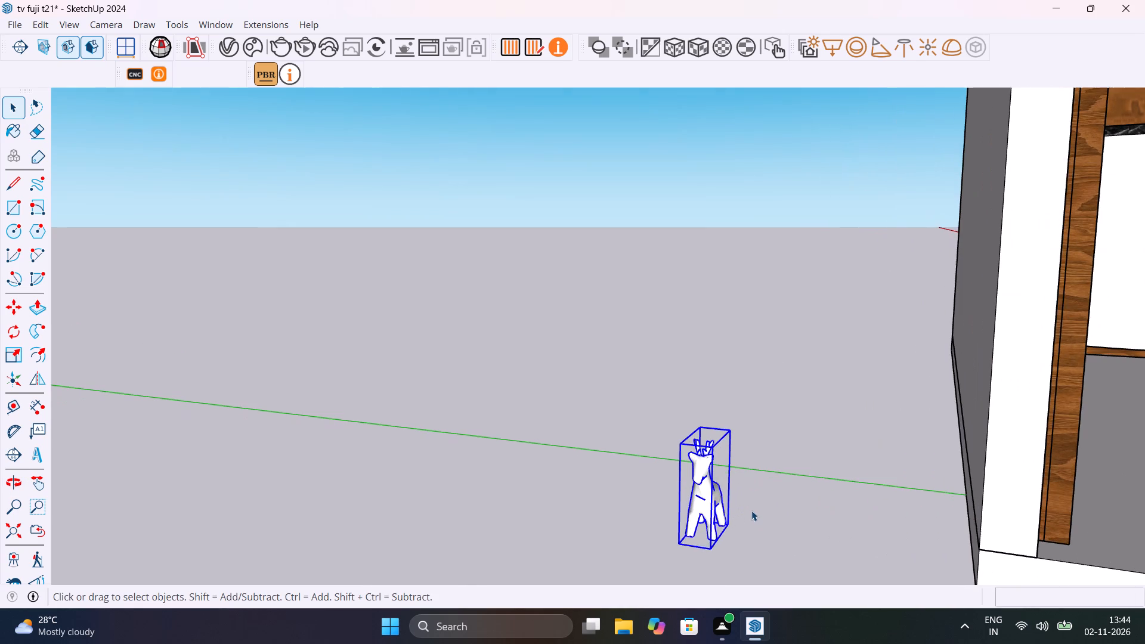
pyautogui.press('m')
pyautogui.click(713, 549)
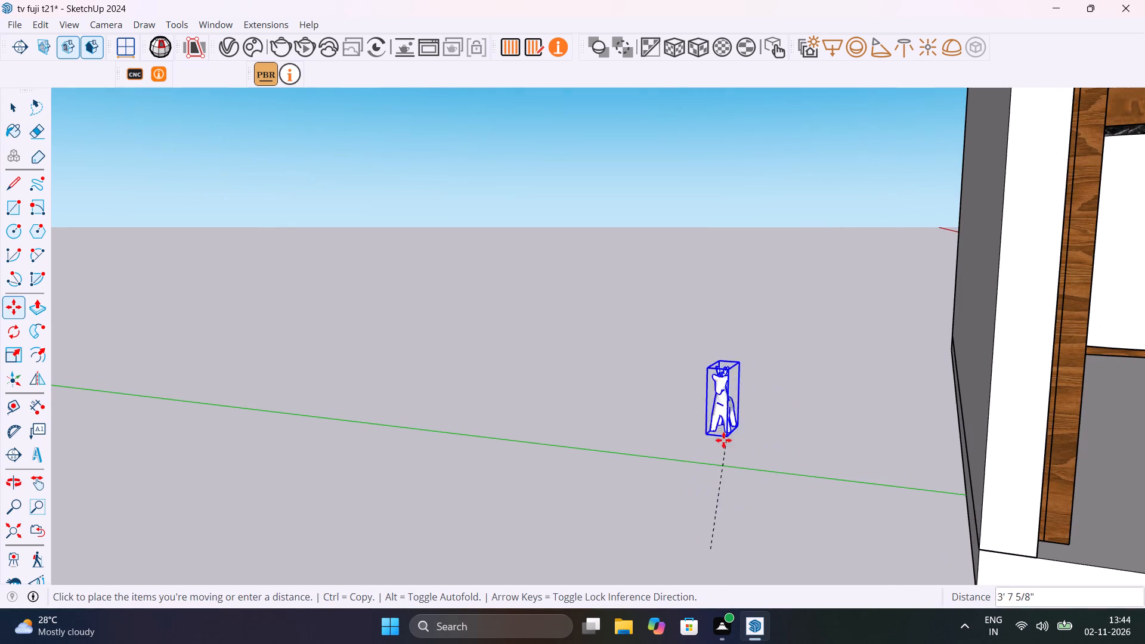
pyautogui.scroll(-15, 723, 440)
pyautogui.keyDown('shift'); pyautogui.moveTo(678, 481); pyautogui.dragTo(478, 547, button='middle'); pyautogui.keyUp('shift')
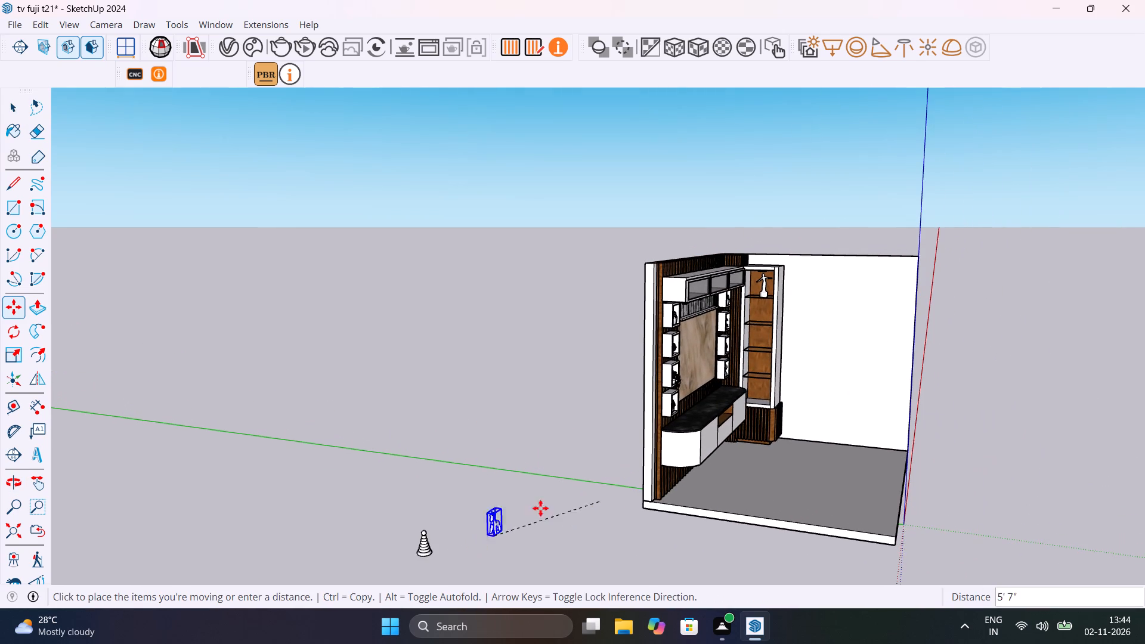
pyautogui.scroll(19, 773, 355)
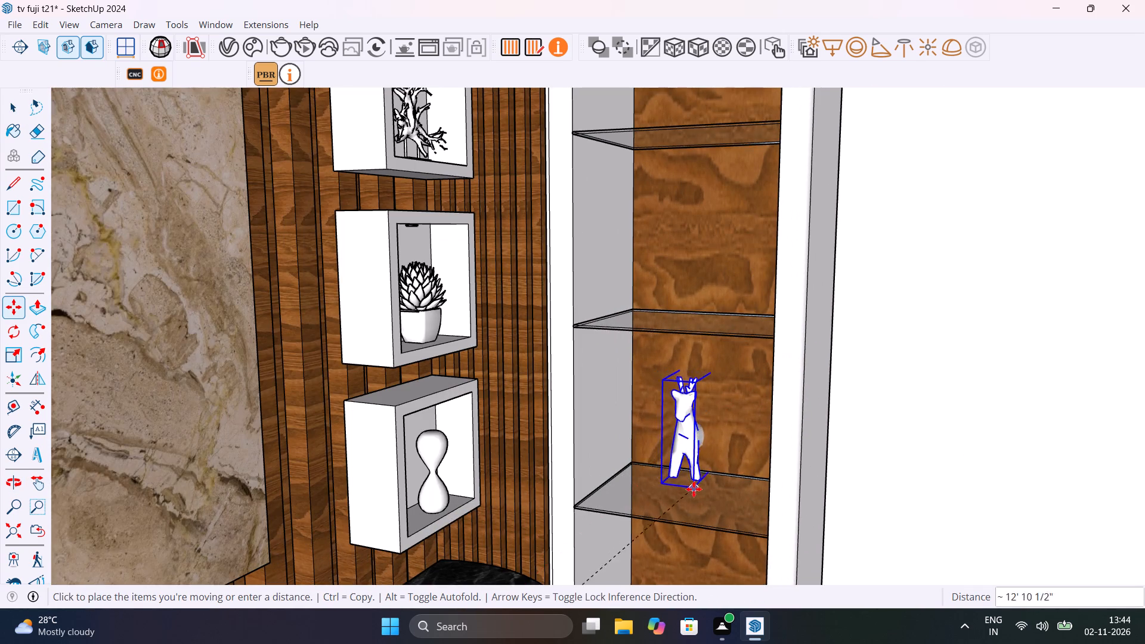
pyautogui.click(700, 520)
# Scale the deer figurine by about 1.29 along the red axis, stretch it slightly taller, and clear the selection.
pyautogui.scroll(4, 701, 478)
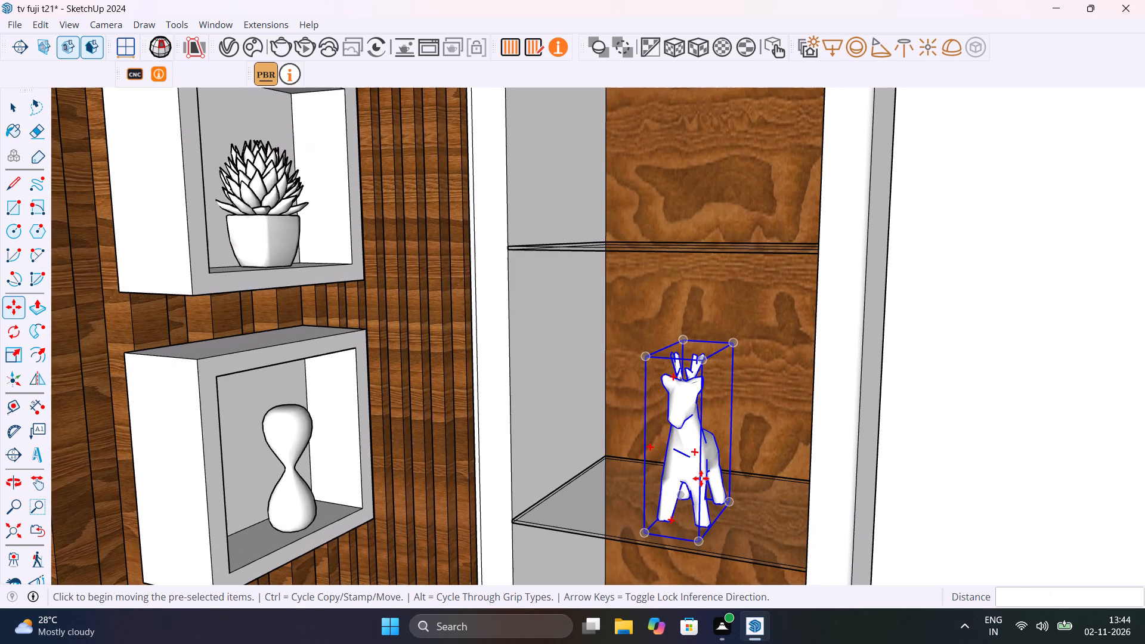
pyautogui.press('s')
pyautogui.click(718, 436)
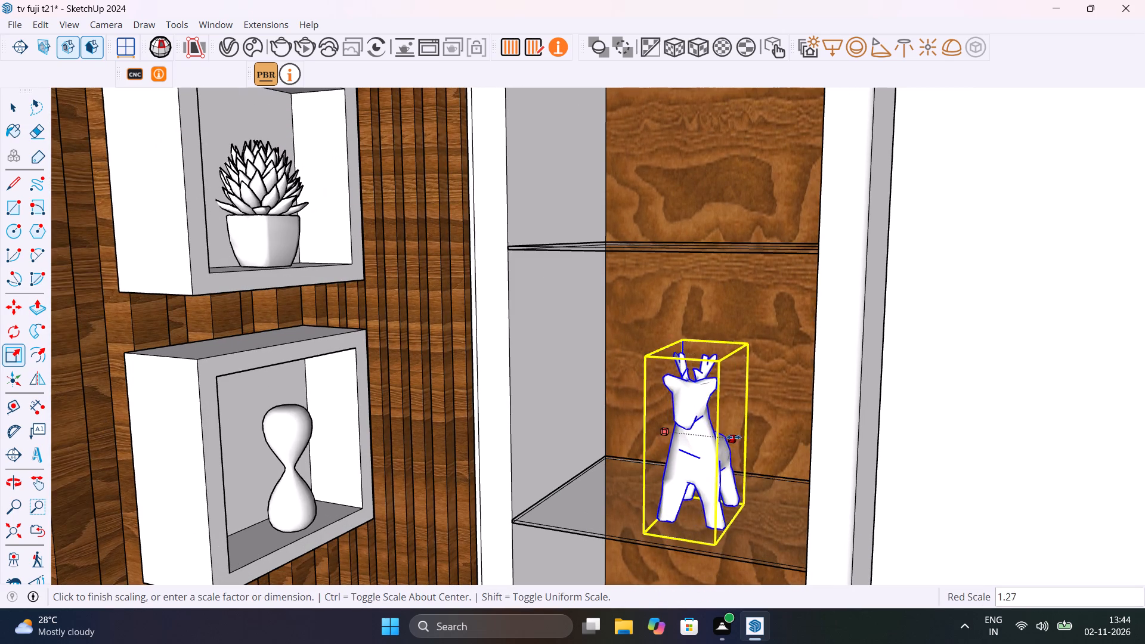
pyautogui.click(732, 439)
pyautogui.click(698, 351)
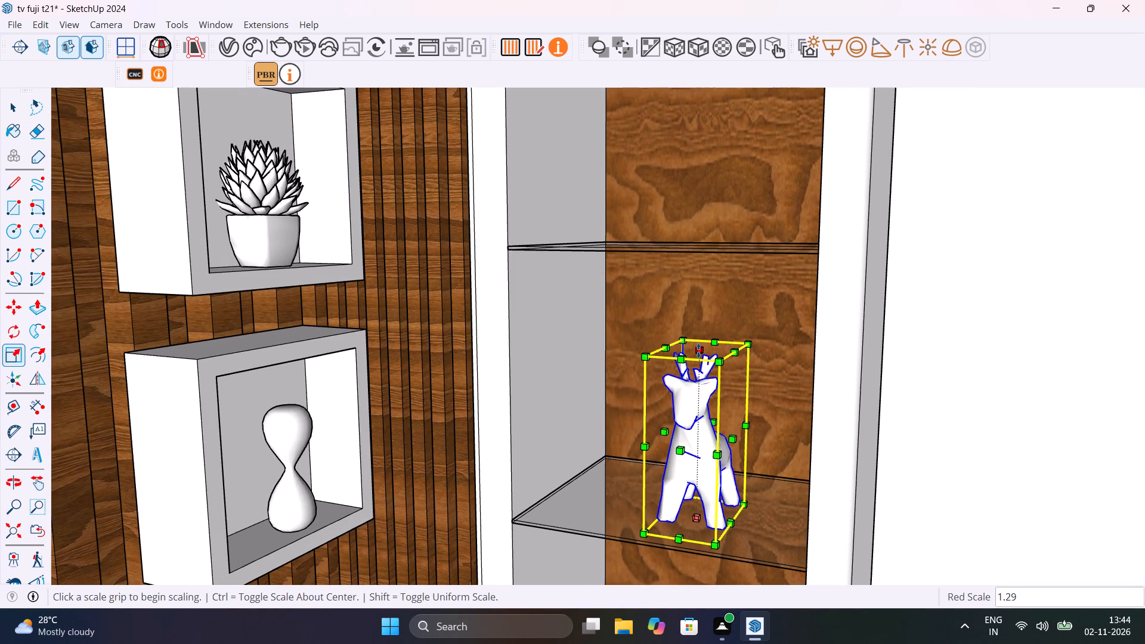
pyautogui.click(697, 328)
pyautogui.scroll(-20, 731, 385)
pyautogui.scroll(-1, 731, 385)
pyautogui.press('space')
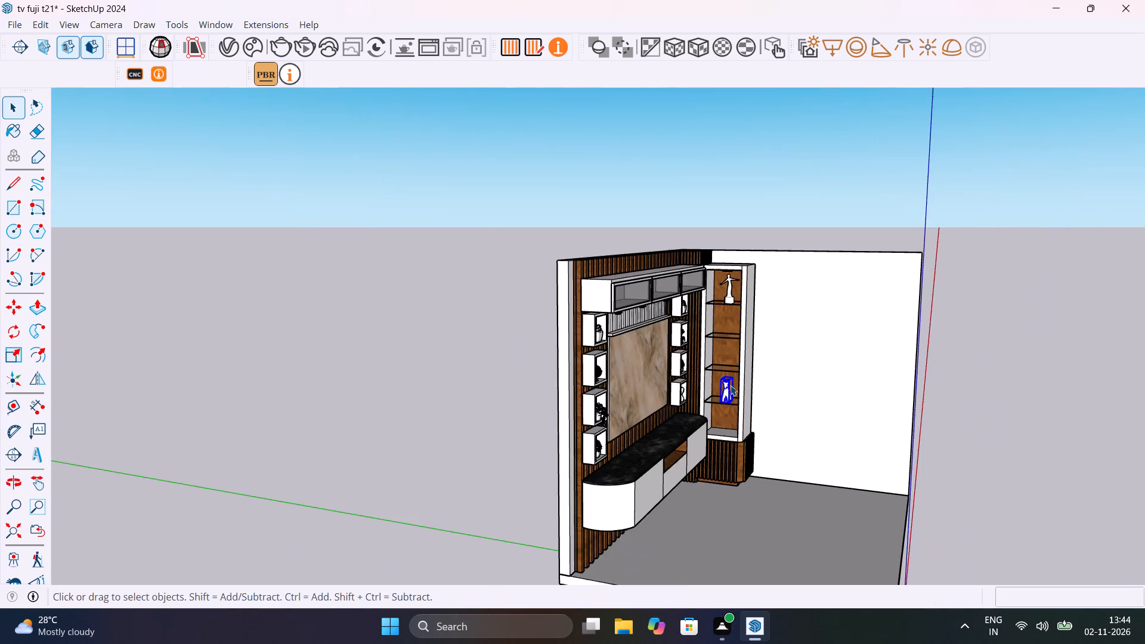
pyautogui.moveTo(729, 389); pyautogui.dragTo(601, 410, button='middle')
pyautogui.click(382, 437)
# Rotate the stacked-ring ornament outside the room by 90° about the vertical axis and clear the selection.
pyautogui.keyDown('shift'); pyautogui.moveTo(466, 459); pyautogui.dragTo(556, 380, button='middle'); pyautogui.keyUp('shift')
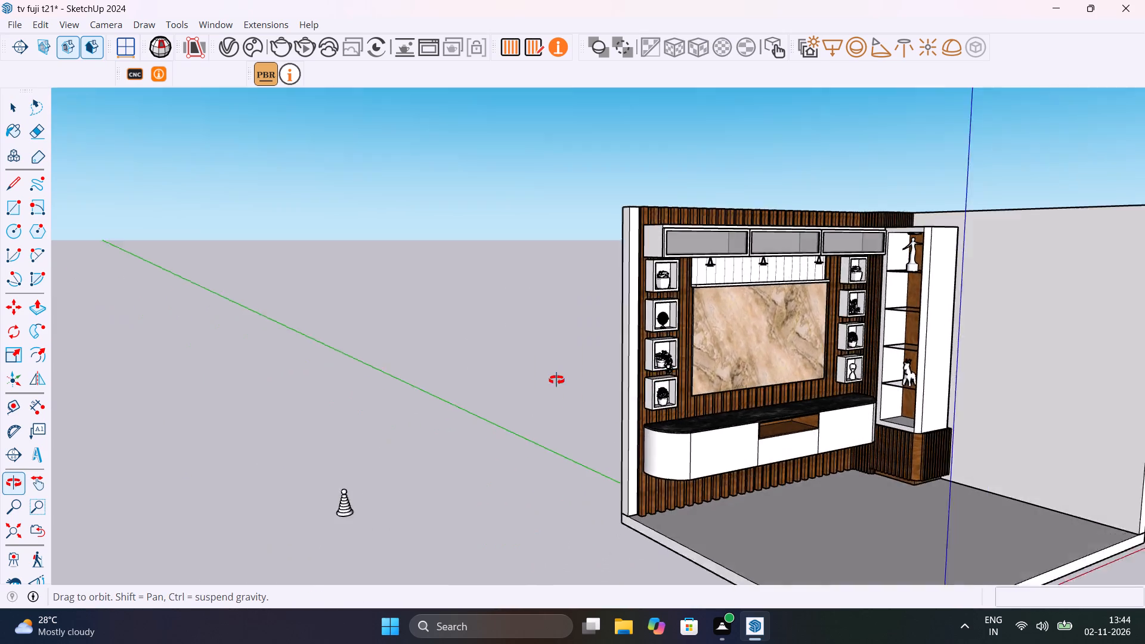
pyautogui.keyDown('shift'); pyautogui.moveTo(556, 380); pyautogui.dragTo(543, 380, button='middle'); pyautogui.keyUp('shift')
pyautogui.scroll(5, 814, 393)
pyautogui.keyDown('shift'); pyautogui.moveTo(865, 401); pyautogui.dragTo(709, 410, button='middle'); pyautogui.keyUp('shift')
pyautogui.scroll(-2, 709, 411)
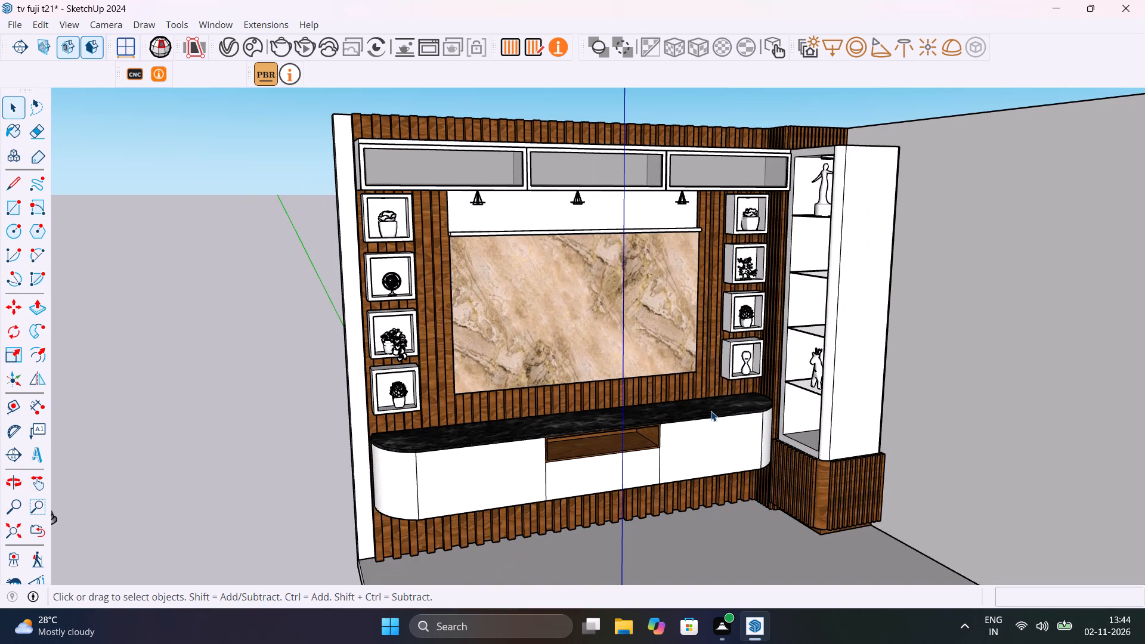
pyautogui.moveTo(718, 417); pyautogui.dragTo(827, 416, button='middle')
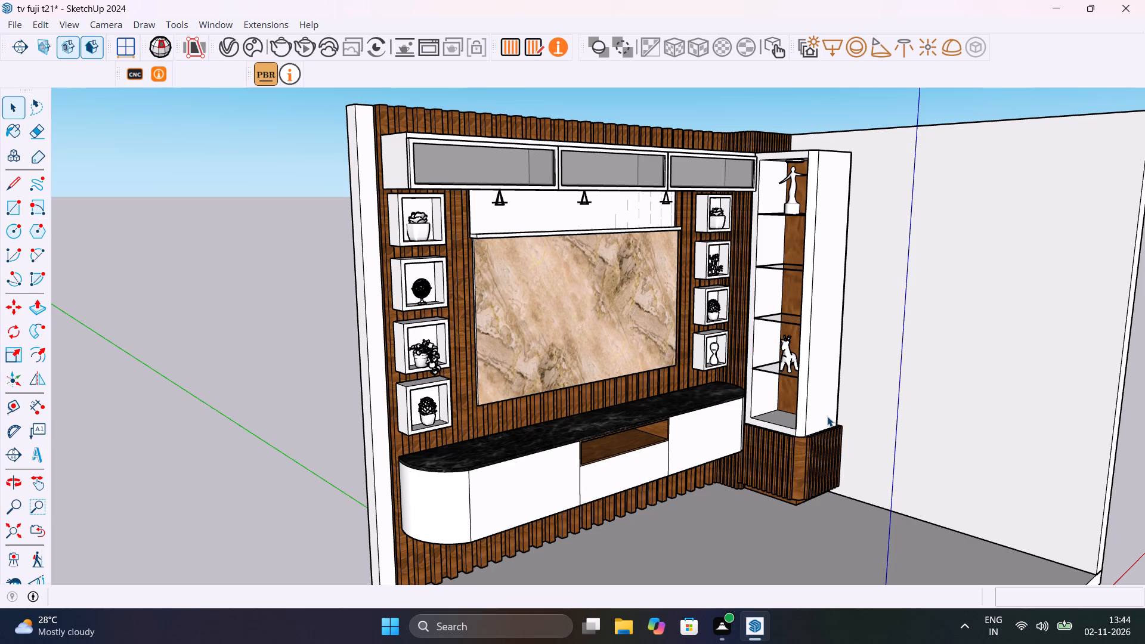
pyautogui.scroll(-2, 451, 374)
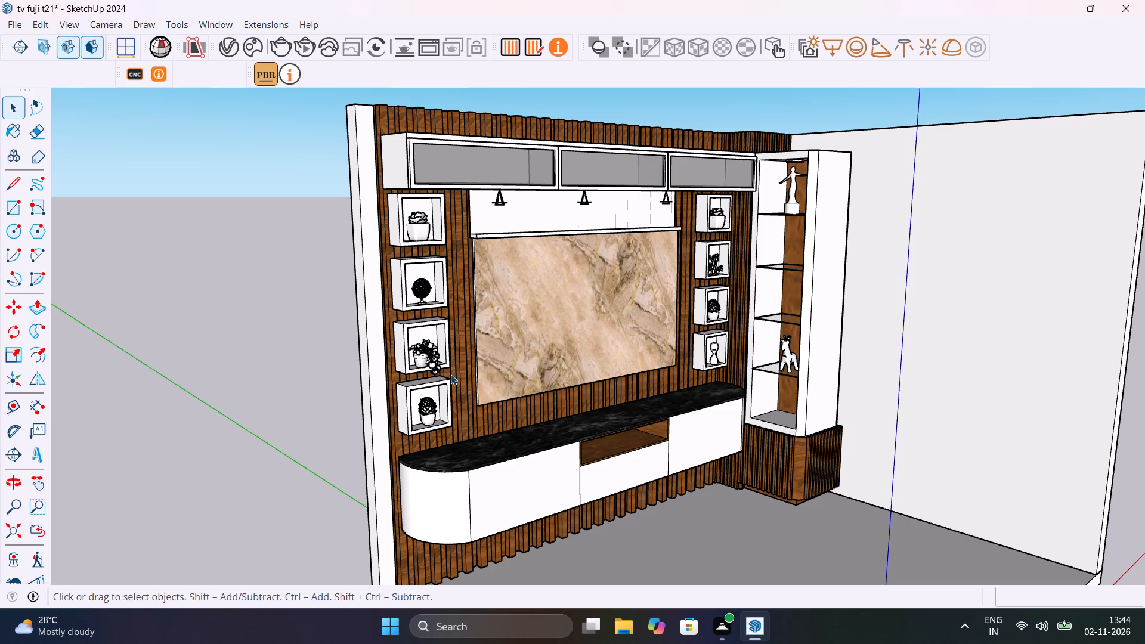
pyautogui.scroll(-6, 451, 374)
pyautogui.scroll(15, 187, 478)
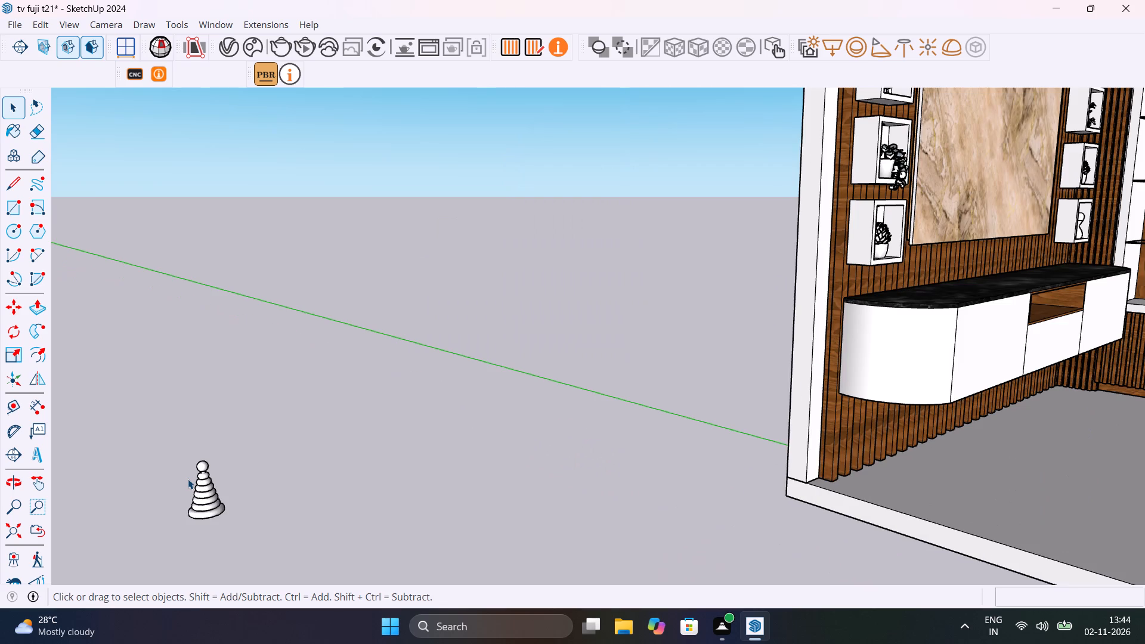
pyautogui.click(198, 491)
pyautogui.scroll(10, 215, 500)
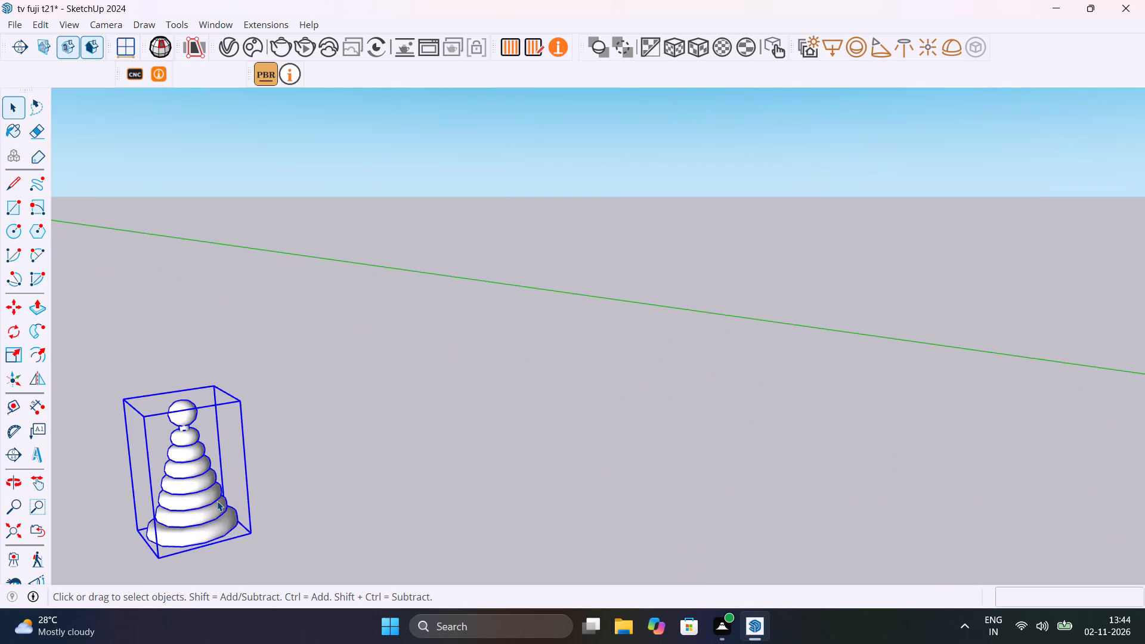
pyautogui.press('q')
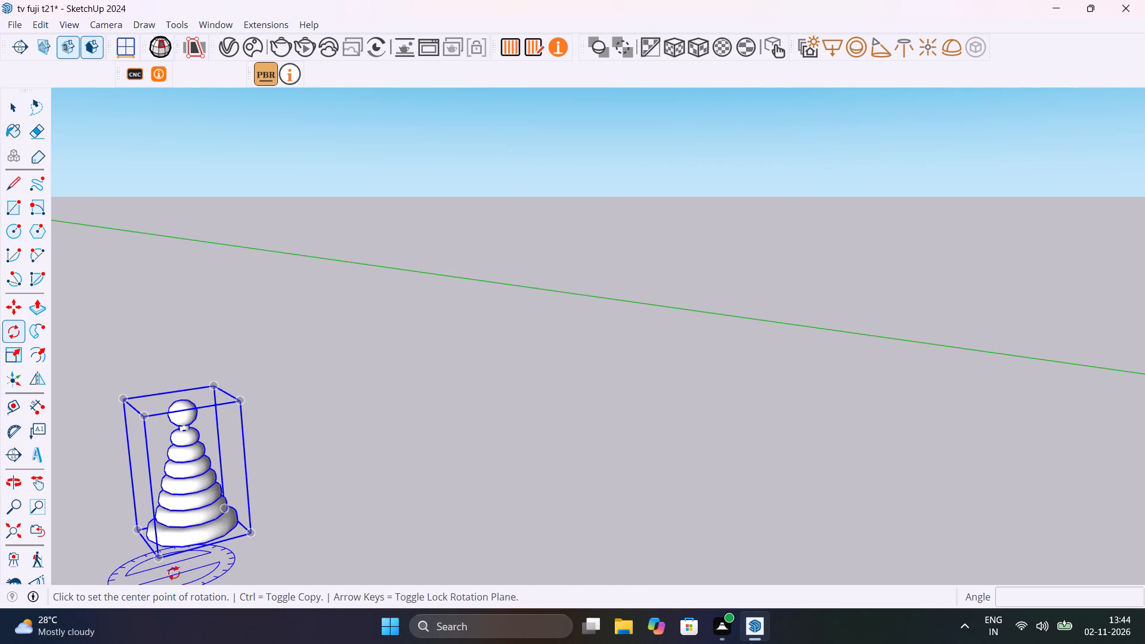
pyautogui.click(173, 573)
pyautogui.click(143, 563)
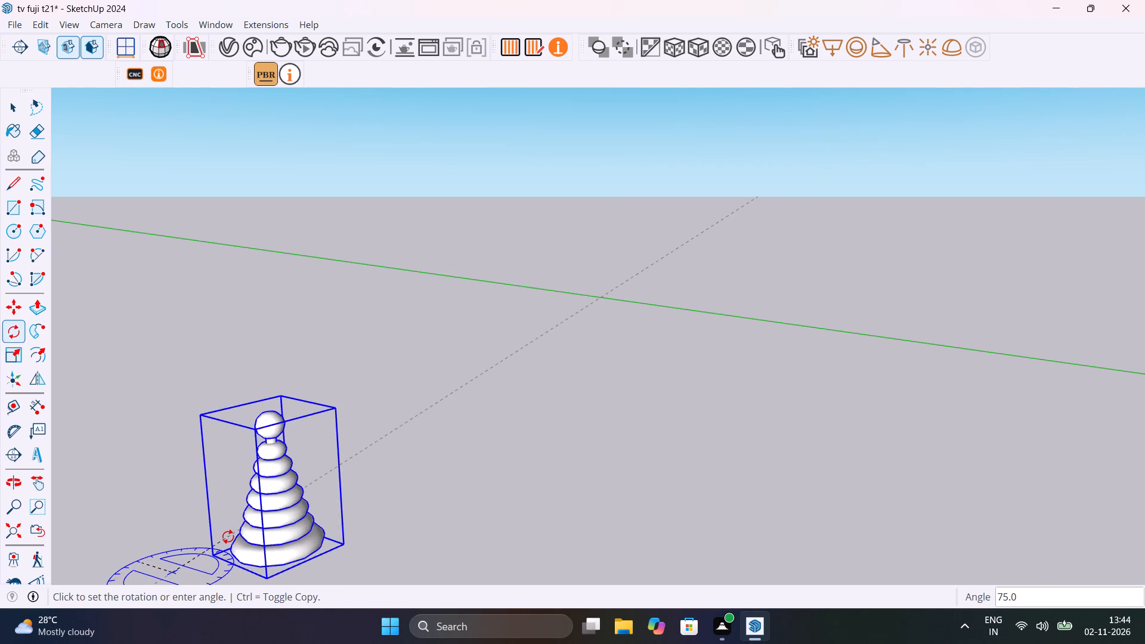
pyautogui.write('90')
pyautogui.press('Return')
pyautogui.press('space')
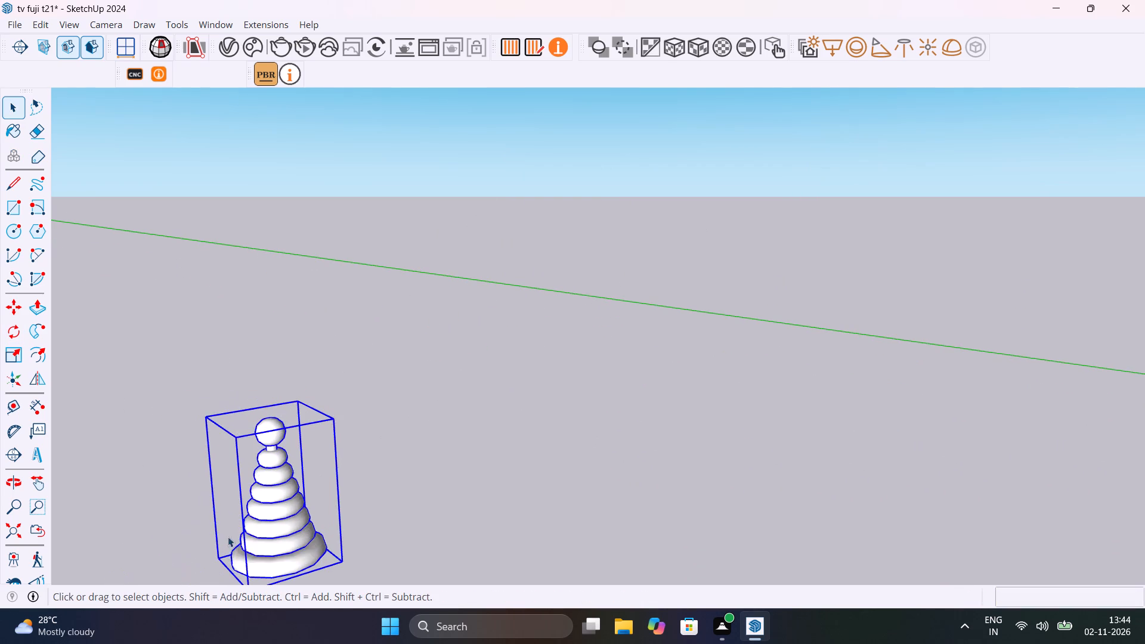
pyautogui.click(129, 499)
# Move the stacked-ring ornament from outside the room onto the glass shelf directly above the deer figurine in the tall shelf unit.
pyautogui.moveTo(139, 500); pyautogui.dragTo(360, 466, button='middle')
pyautogui.scroll(-11, 360, 466)
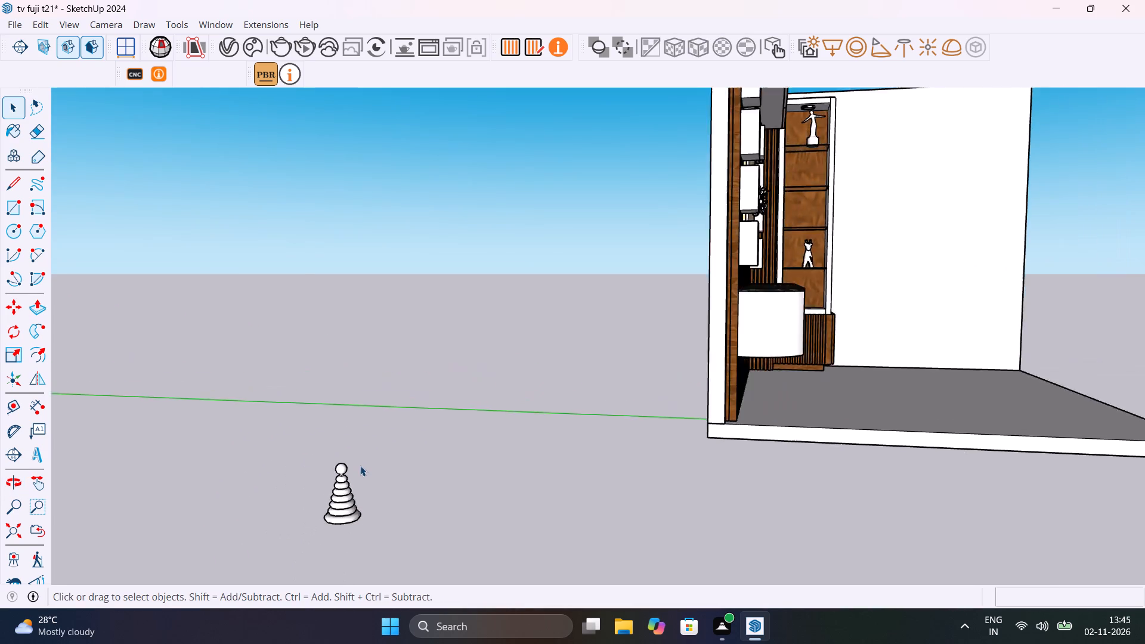
pyautogui.scroll(-2, 360, 466)
pyautogui.scroll(10, 347, 493)
pyautogui.click(347, 493)
pyautogui.press('m')
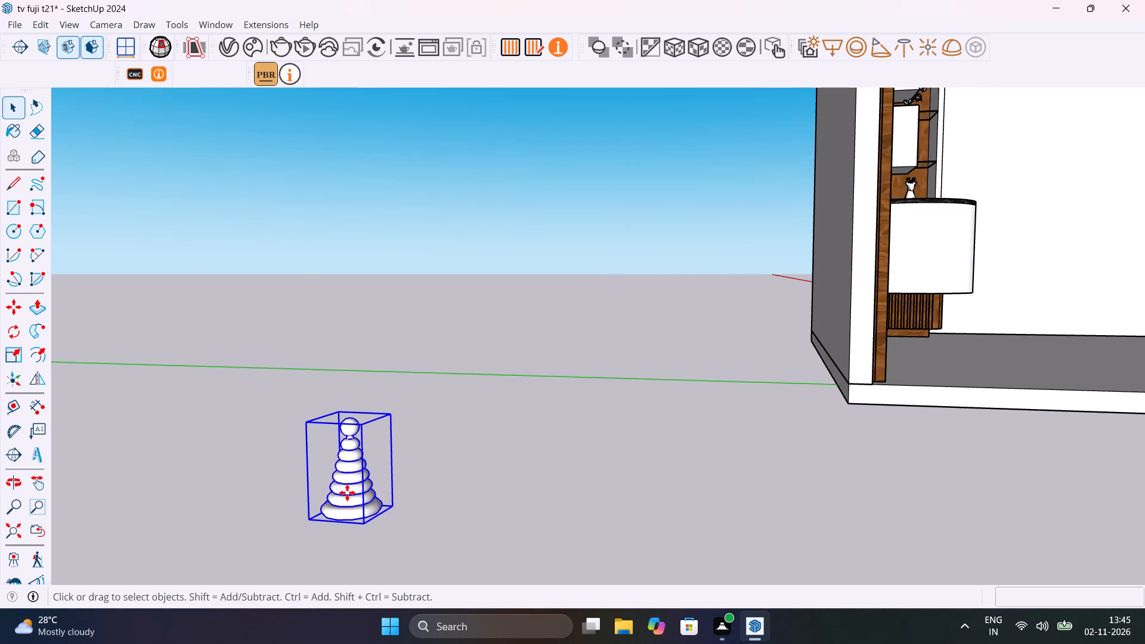
pyautogui.click(366, 528)
pyautogui.scroll(-14, 552, 468)
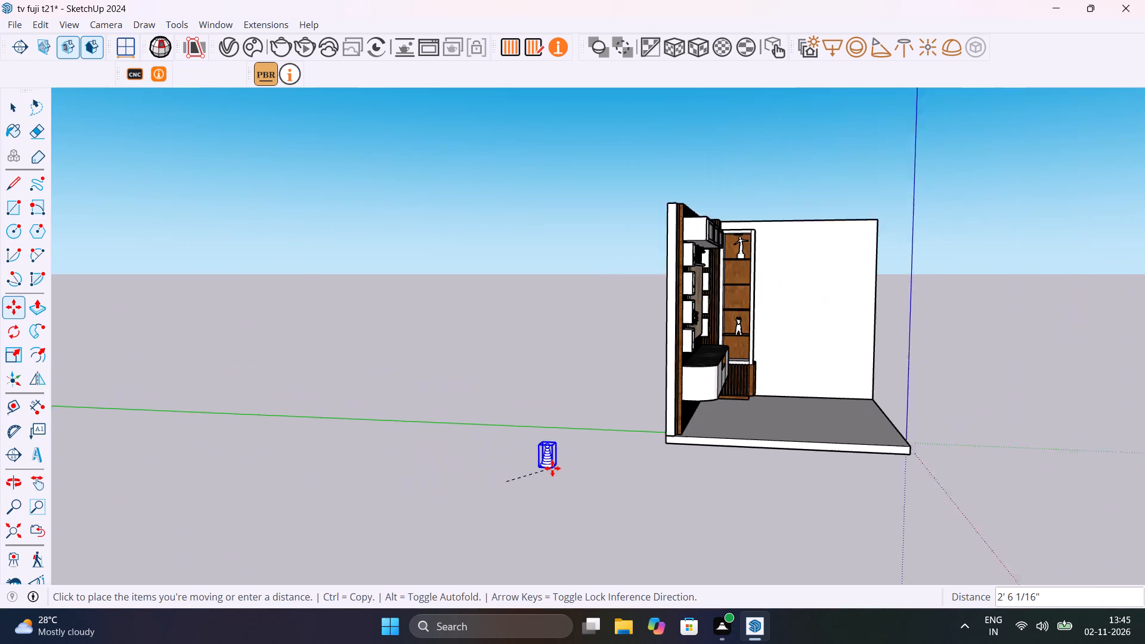
pyautogui.keyDown('shift'); pyautogui.moveTo(576, 452); pyautogui.dragTo(405, 619, button='middle'); pyautogui.keyUp('shift')
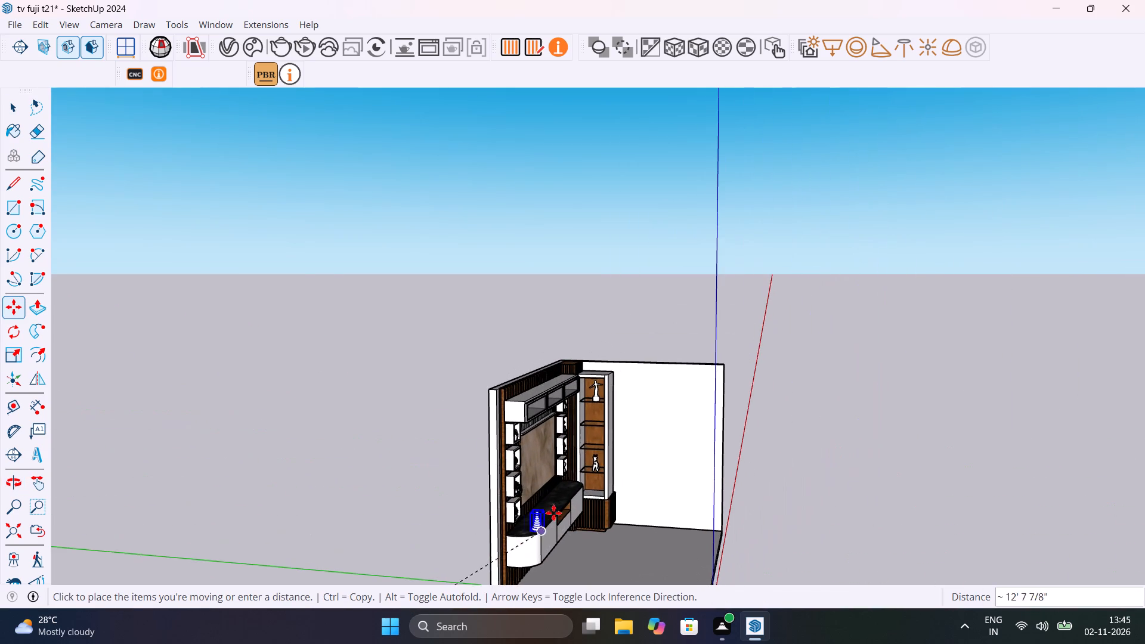
pyautogui.scroll(16, 595, 460)
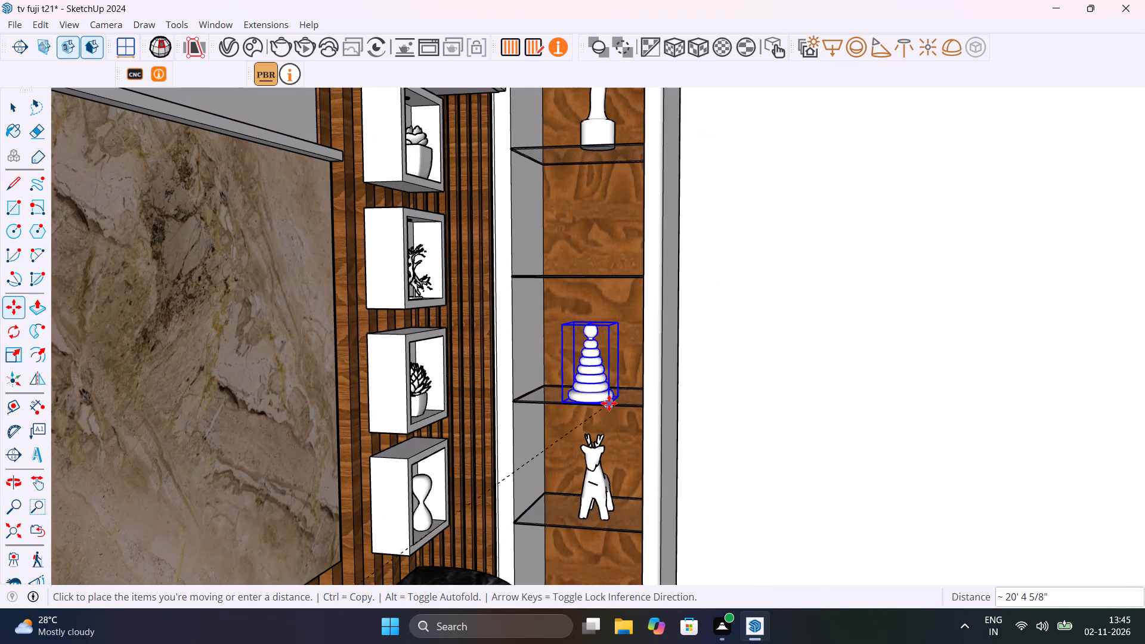
pyautogui.click(614, 402)
# Scale the stacked-ring ornament up uniformly by about 1.17 from its bottom corner.
pyautogui.scroll(10, 614, 386)
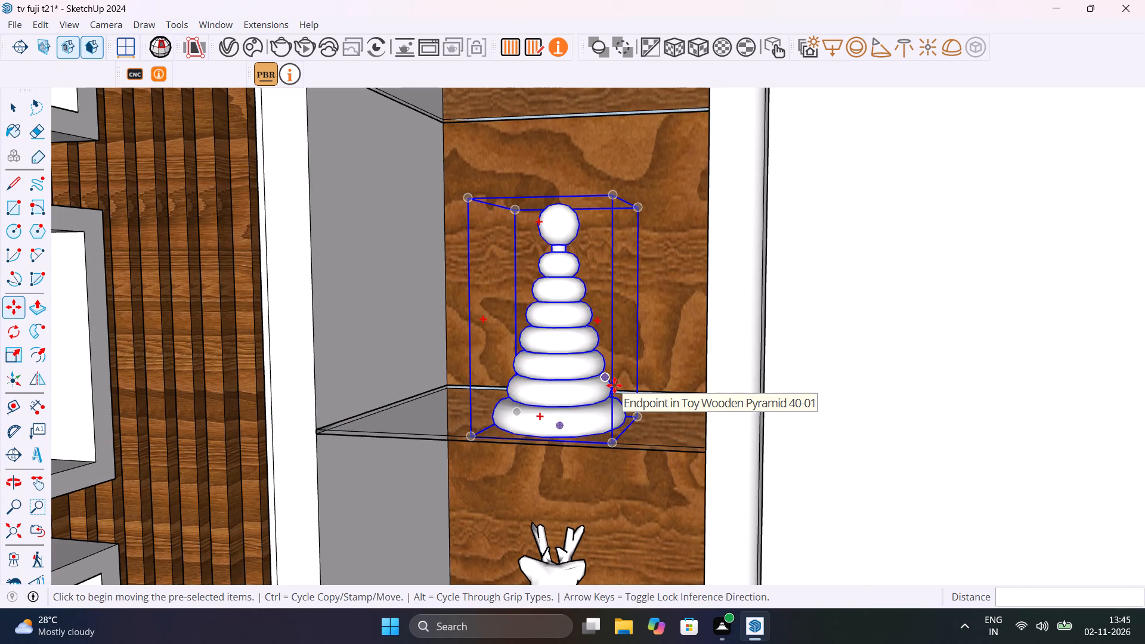
pyautogui.press('s')
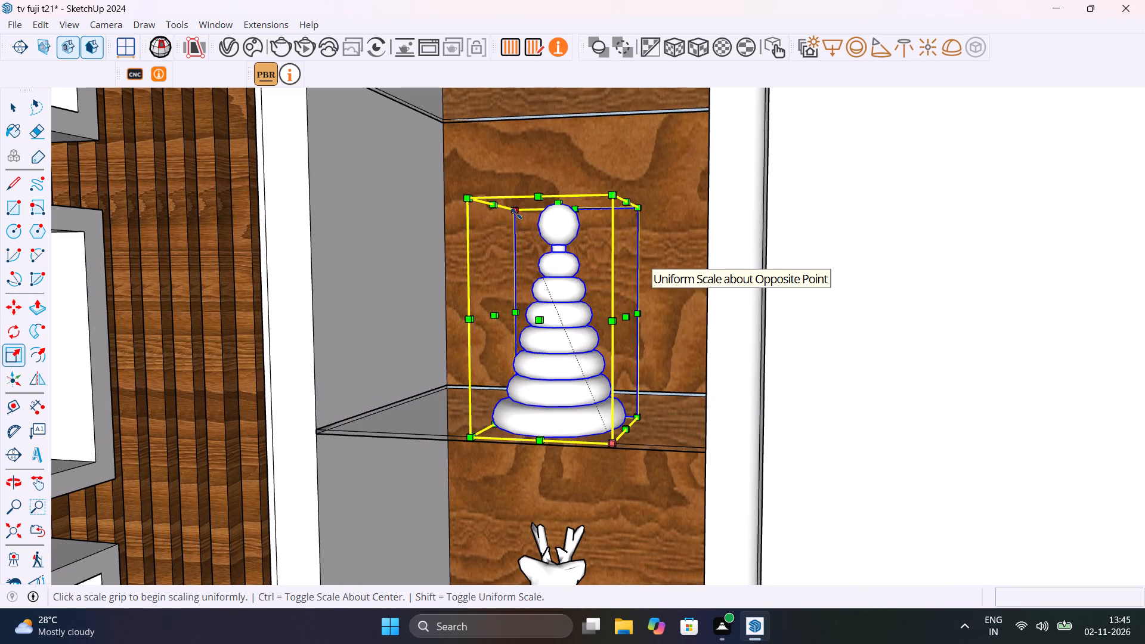
pyautogui.click(516, 213)
pyautogui.click(475, 188)
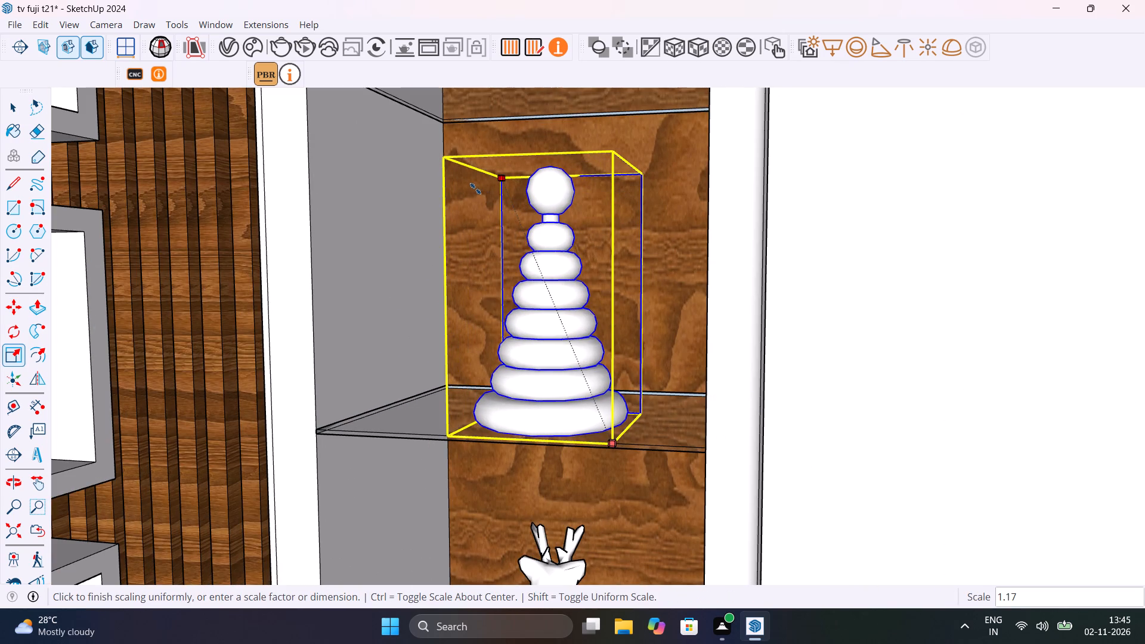
pyautogui.moveTo(567, 422); pyautogui.dragTo(544, 571, button='middle')
pyautogui.press('space')
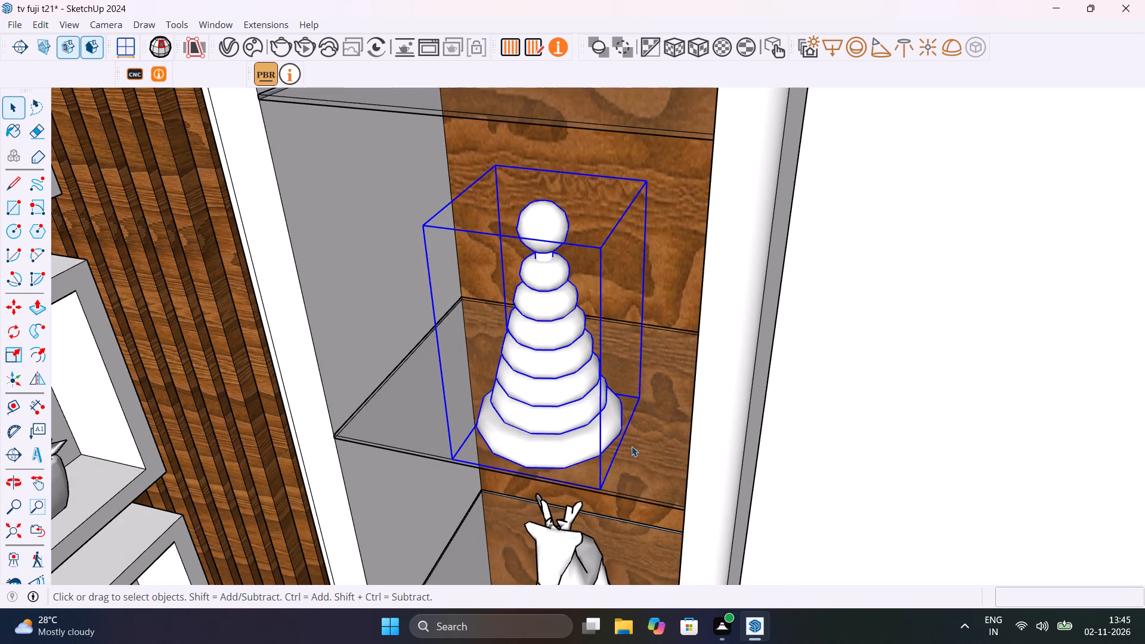
# Move the stacked-ring ornament about 2 1/8" further back on its glass shelf and clear the selection.
pyautogui.press('m')
pyautogui.click(639, 398)
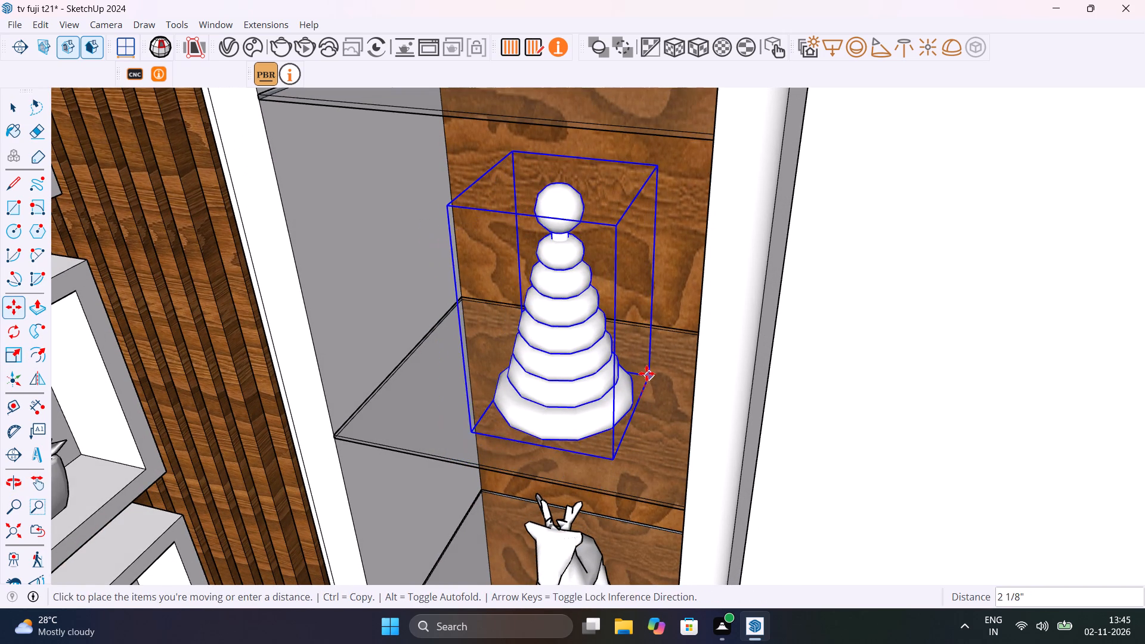
pyautogui.click(646, 373)
pyautogui.scroll(-20, 625, 445)
pyautogui.scroll(-4, 625, 445)
pyautogui.press('space')
pyautogui.moveTo(639, 465); pyautogui.dragTo(548, 411, button='middle')
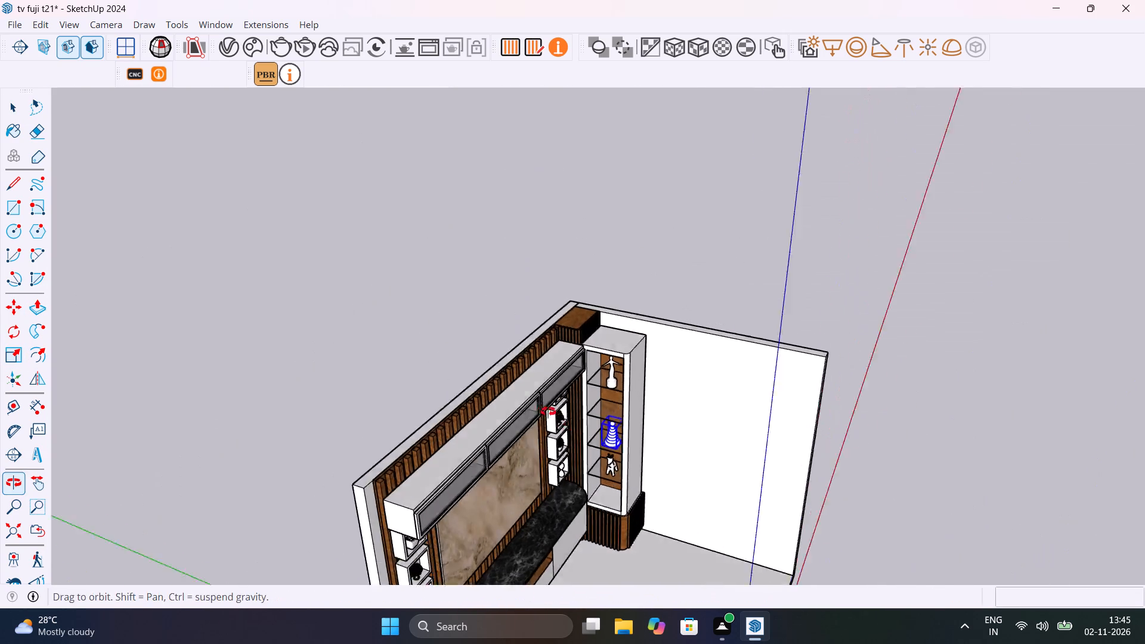
pyautogui.moveTo(548, 411); pyautogui.dragTo(531, 400, button='middle')
pyautogui.click(313, 366)
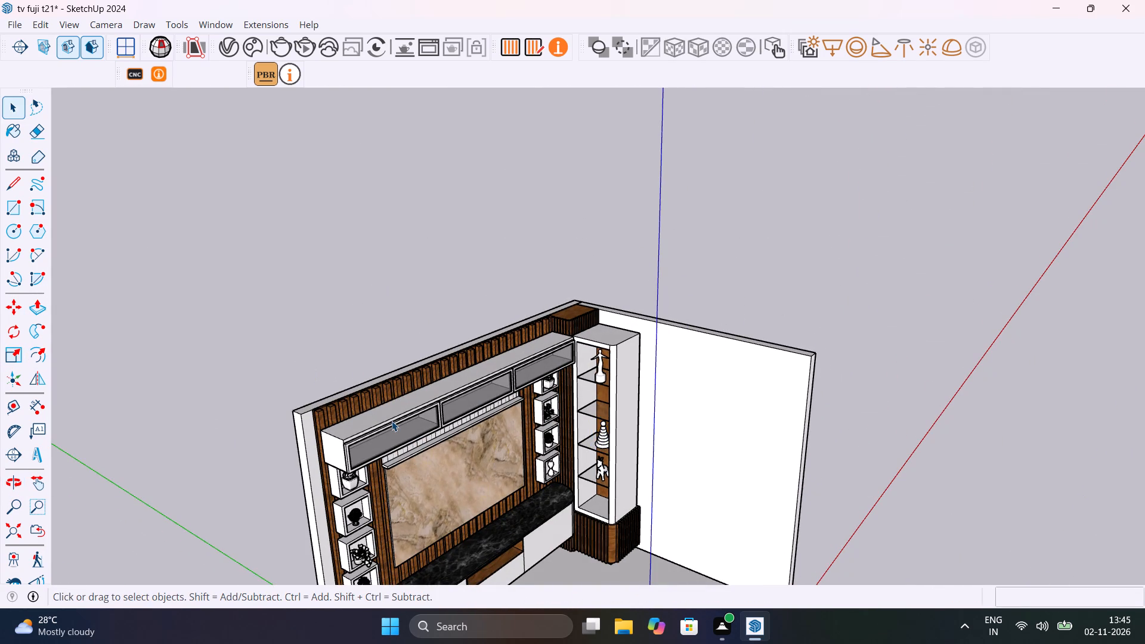
# Save the model.
pyautogui.hotkey('ctrl', 's')
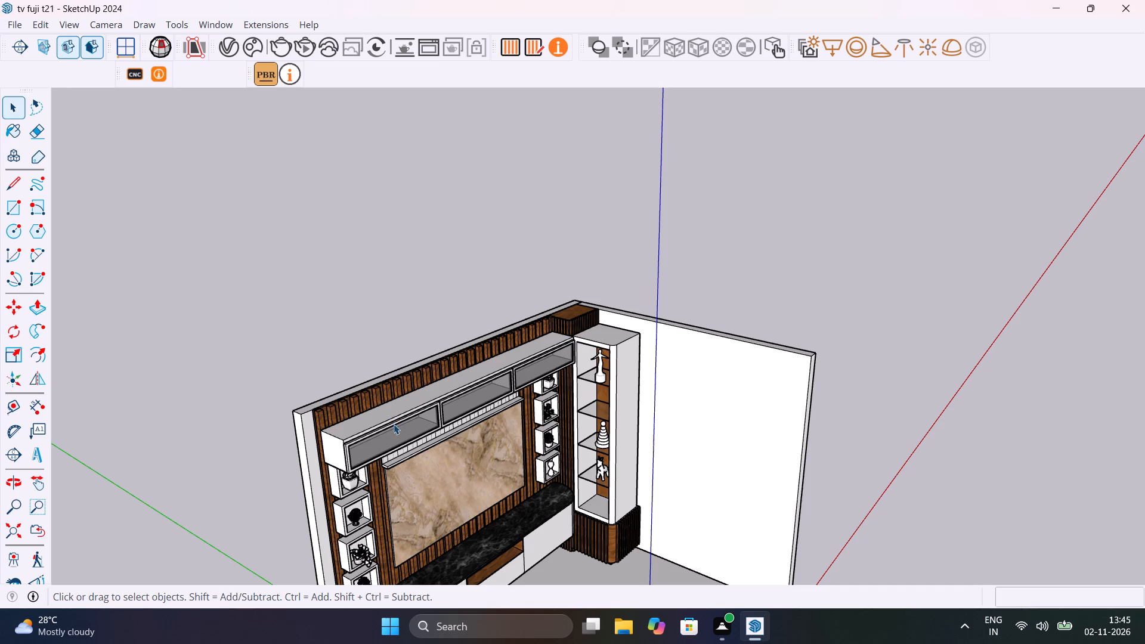
# Copy the potted succulent from the third niche beside the tall unit about 2' 6 3/4" onto the empty glass shelf above the stacked-ring ornament.
pyautogui.keyDown('shift'); pyautogui.moveTo(478, 432); pyautogui.dragTo(605, 407, button='middle'); pyautogui.keyUp('shift')
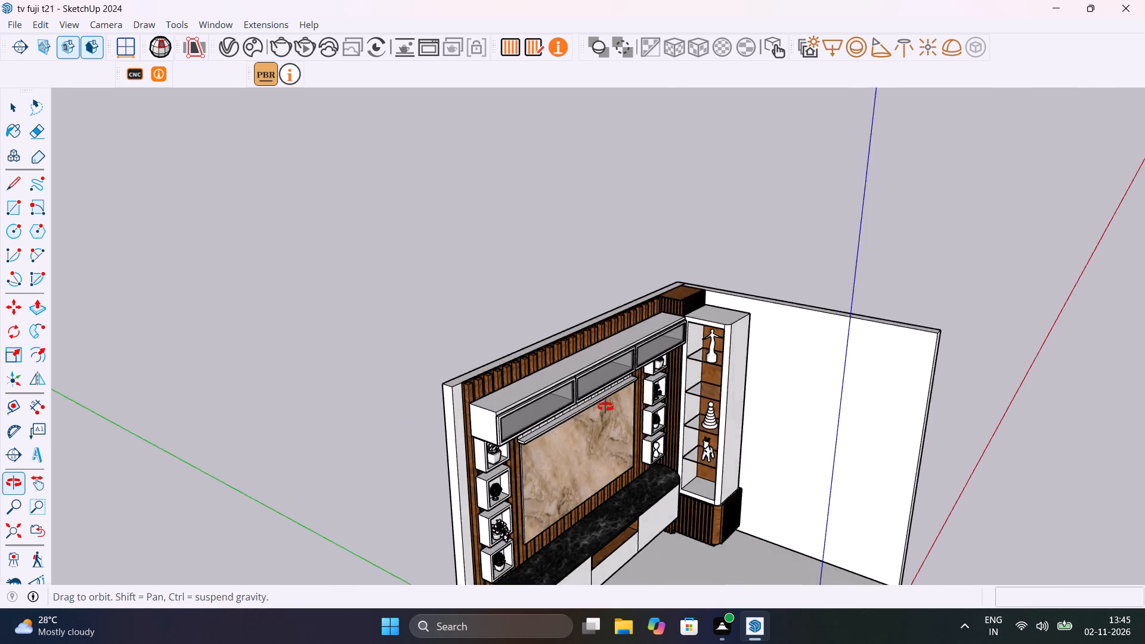
pyautogui.keyDown('shift'); pyautogui.moveTo(605, 407); pyautogui.dragTo(559, 352, button='middle'); pyautogui.keyUp('shift')
pyautogui.scroll(4, 573, 361)
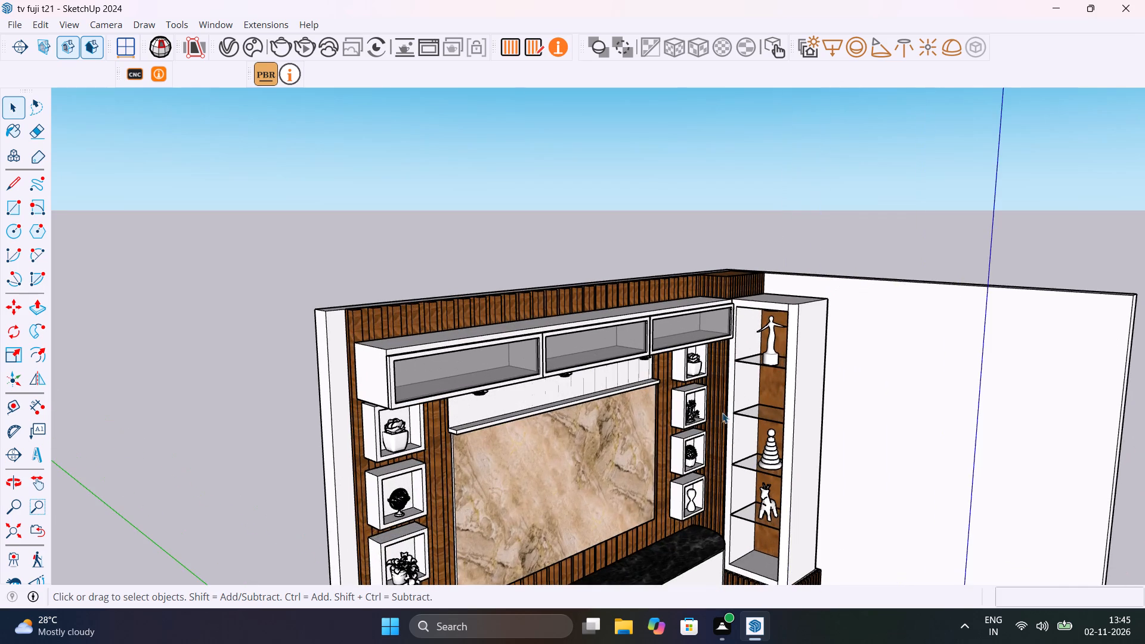
pyautogui.keyDown('shift'); pyautogui.moveTo(709, 394); pyautogui.dragTo(690, 327, button='middle'); pyautogui.keyUp('shift')
pyautogui.scroll(-11, 690, 327)
pyautogui.scroll(-12, 690, 327)
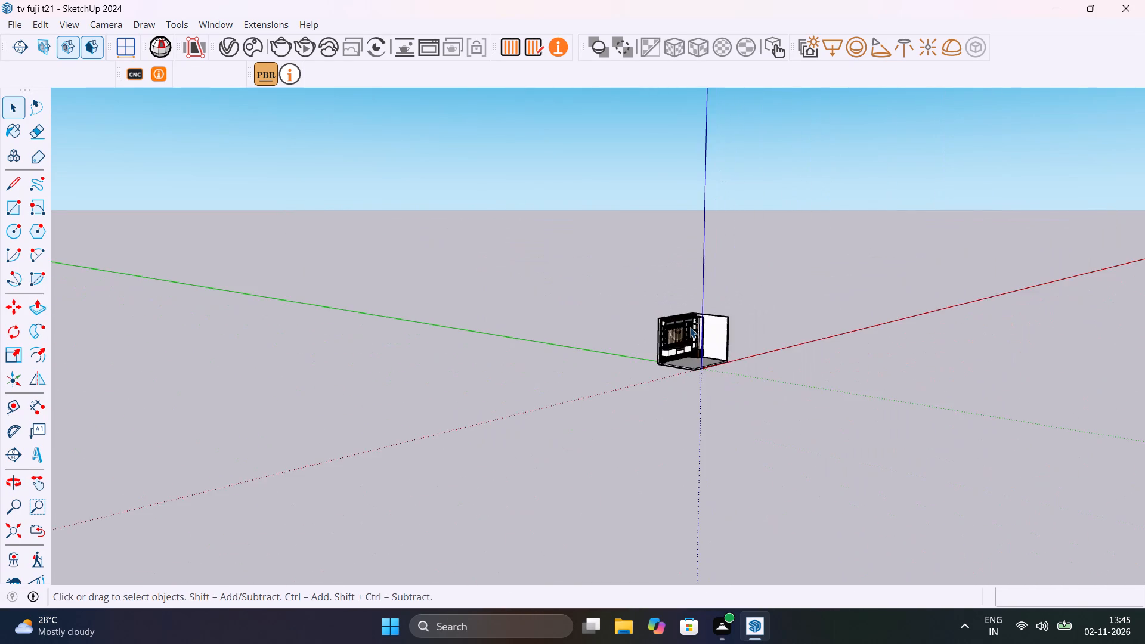
pyautogui.scroll(20, 690, 327)
pyautogui.scroll(5, 690, 327)
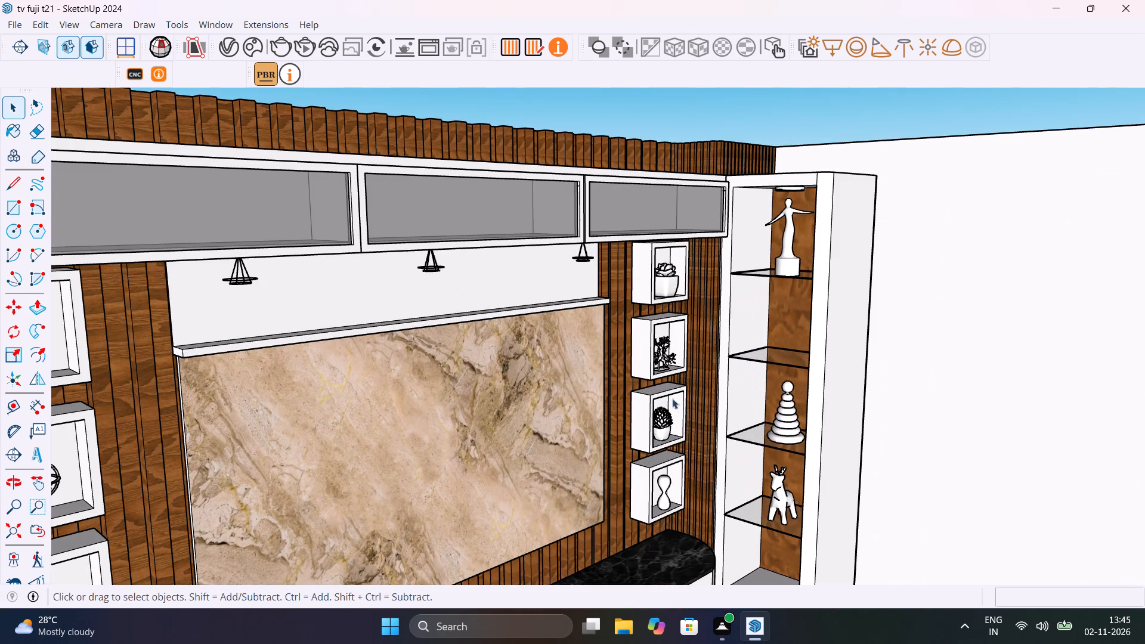
pyautogui.scroll(9, 666, 422)
pyautogui.click(666, 422)
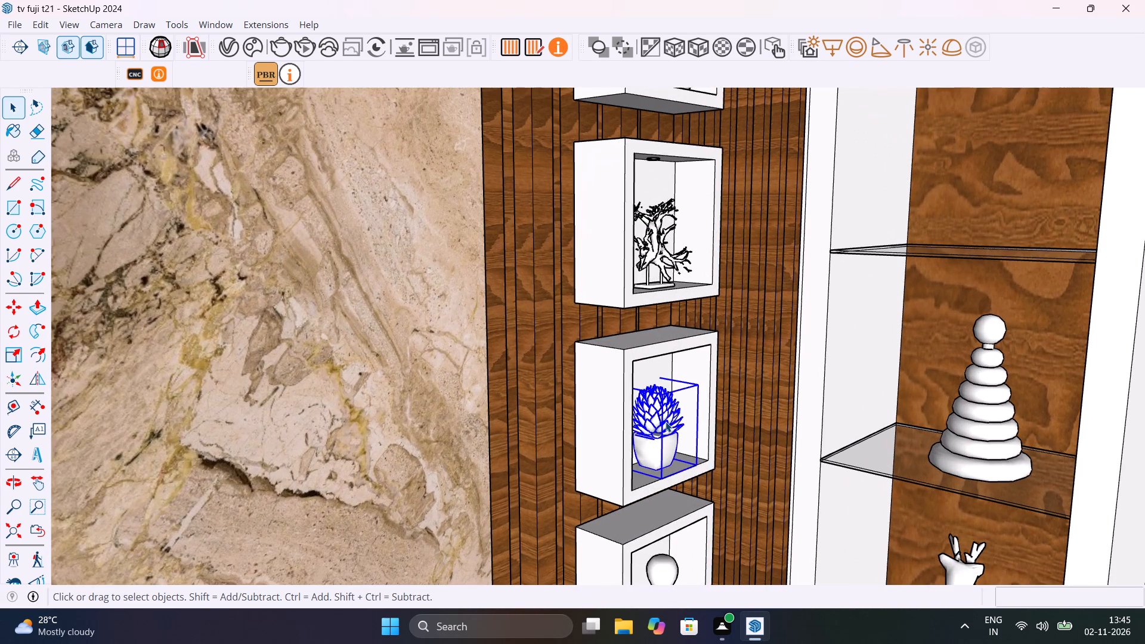
pyautogui.press('m')
pyautogui.click(697, 461)
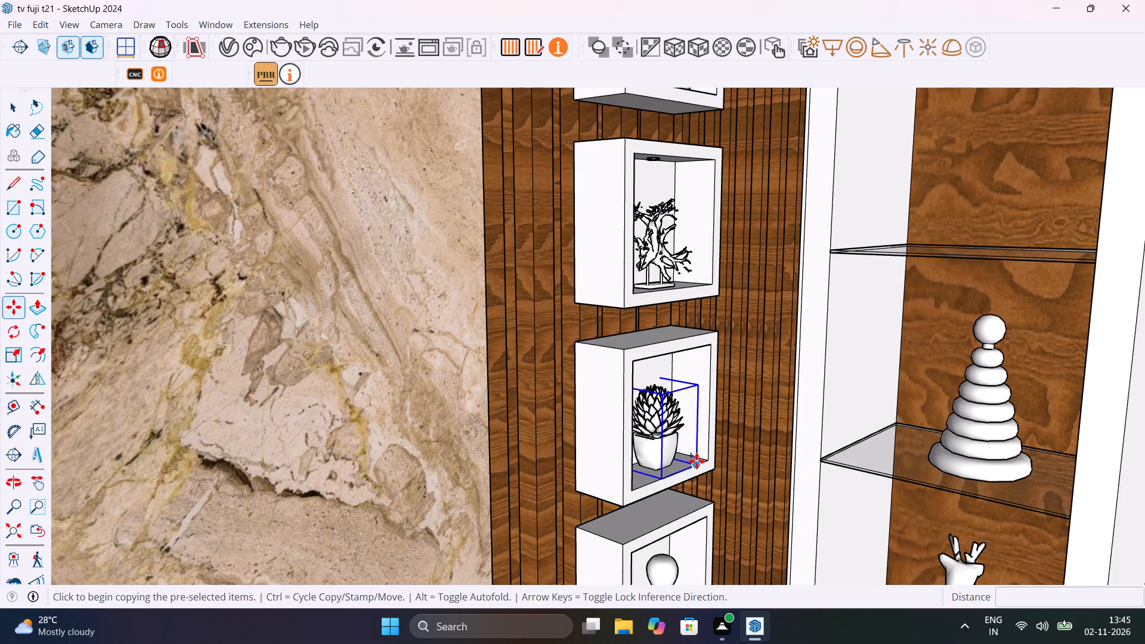
pyautogui.moveTo(1044, 239); pyautogui.dragTo(1047, 327, button='middle')
pyautogui.click(1054, 274)
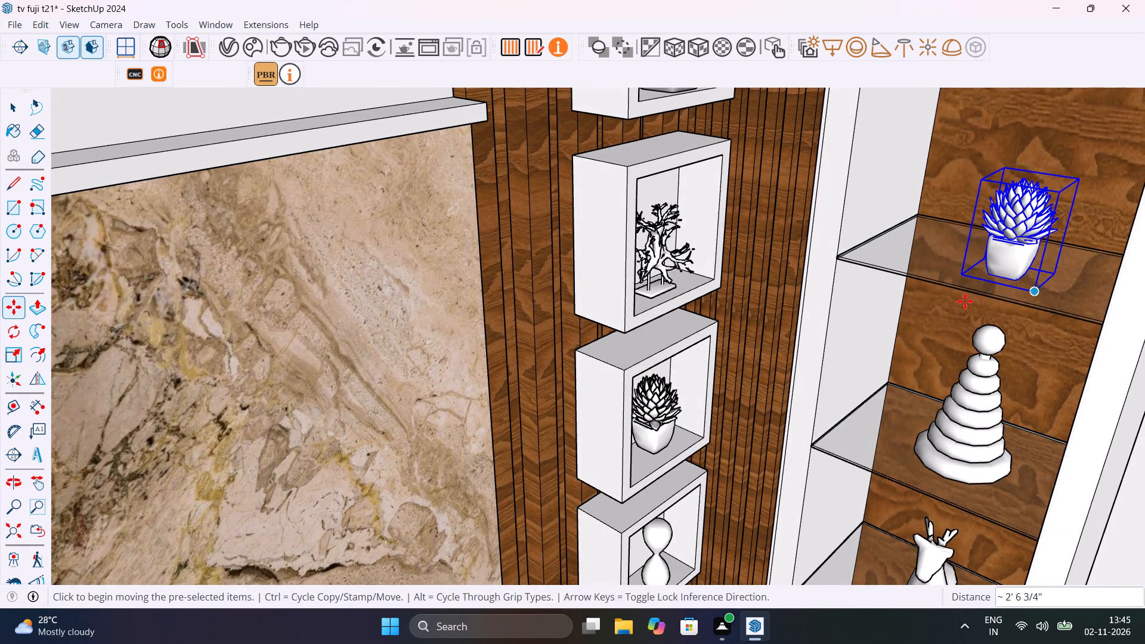
pyautogui.scroll(-10, 940, 304)
pyautogui.moveTo(930, 351); pyautogui.dragTo(821, 228, button='middle')
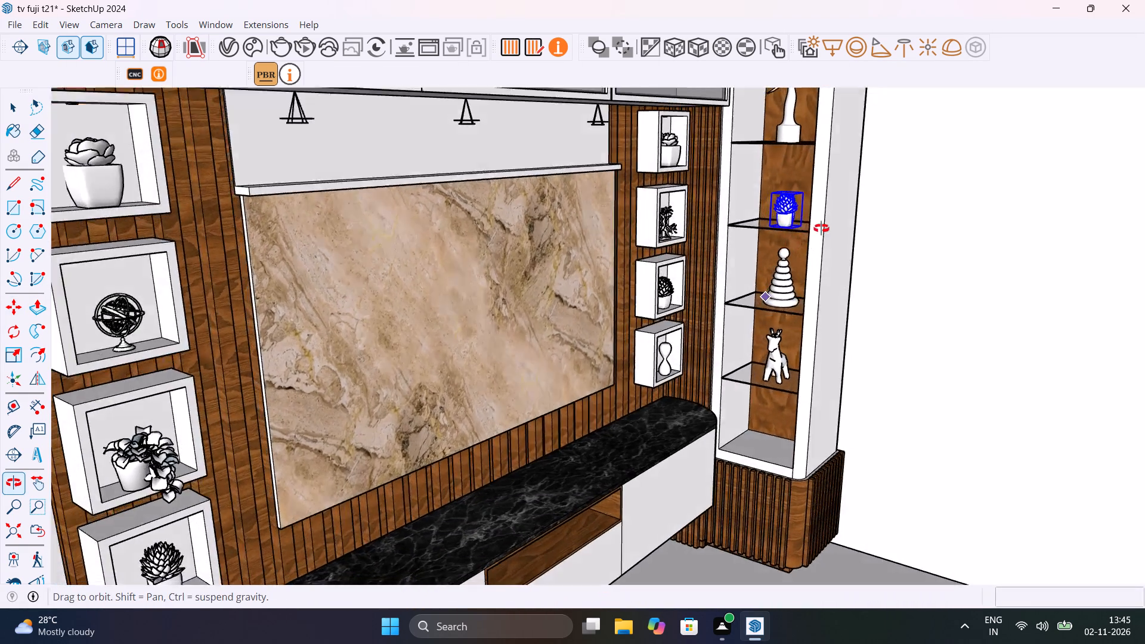
pyautogui.moveTo(821, 228); pyautogui.dragTo(825, 226, button='middle')
pyautogui.scroll(-5, 744, 369)
pyautogui.press('space')
# Copy the armillary sphere from its wall niche about 11' 1/2" onto the tall shelf unit's bottom panel, below the deer, and clear the selection.
pyautogui.scroll(6, 499, 352)
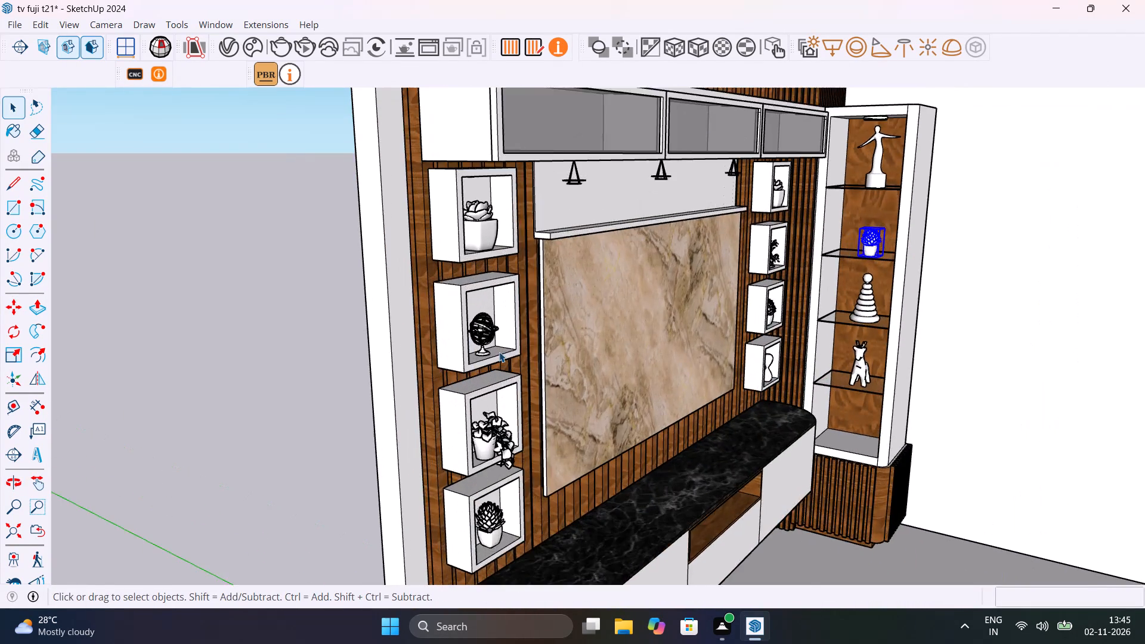
pyautogui.scroll(2, 499, 352)
pyautogui.moveTo(512, 359); pyautogui.dragTo(360, 373, button='middle')
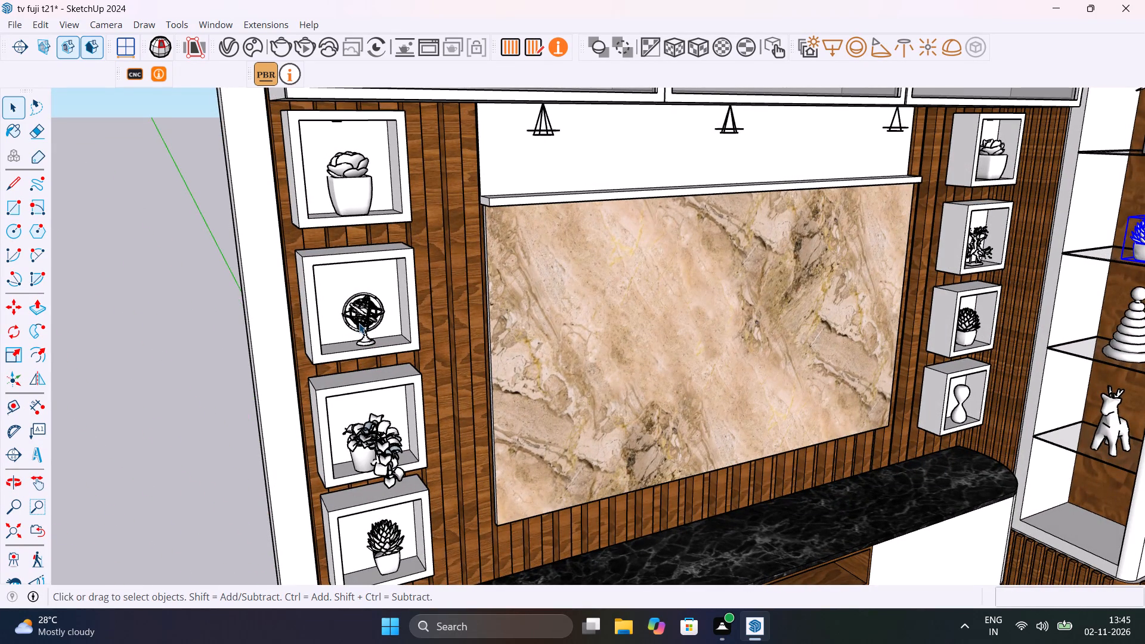
pyautogui.click(359, 323)
pyautogui.press('m')
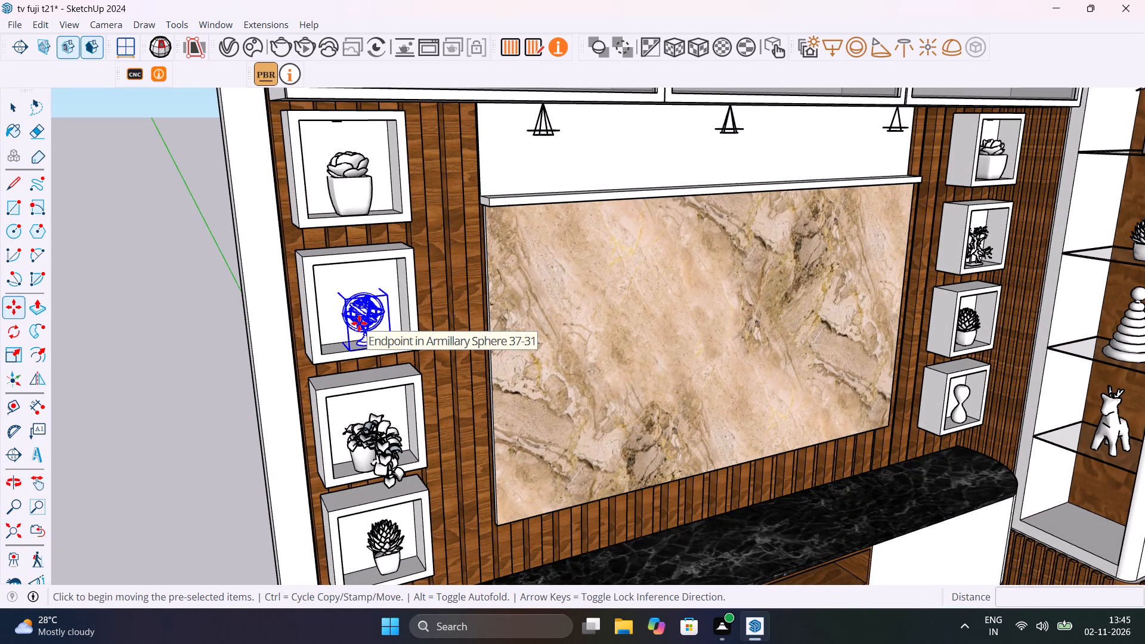
pyautogui.click(394, 342)
pyautogui.scroll(-3, 608, 426)
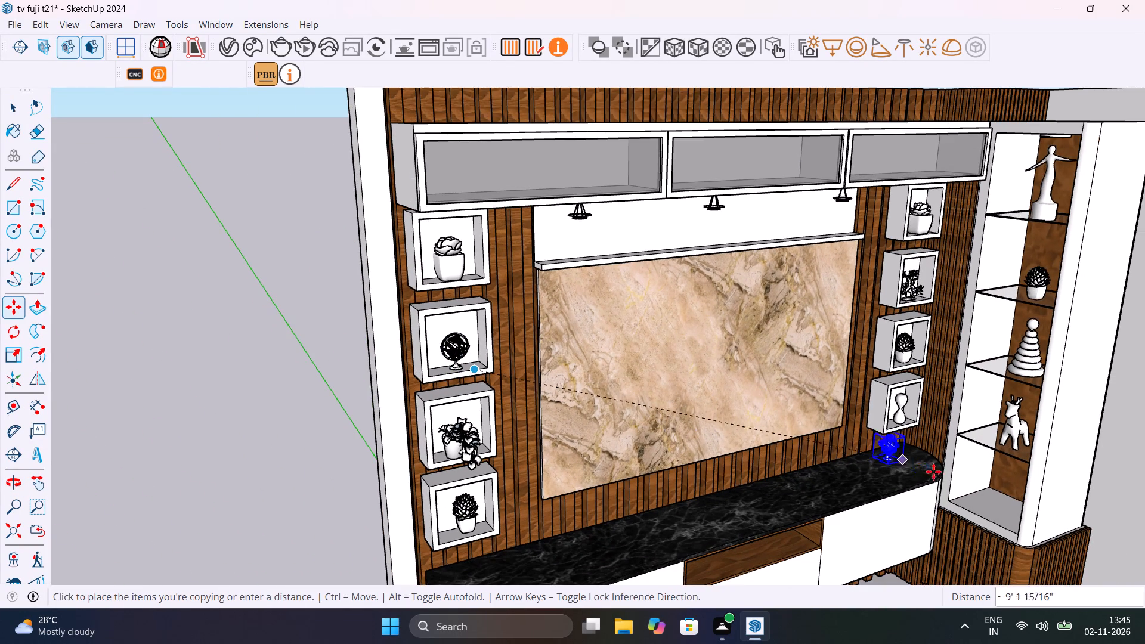
pyautogui.scroll(18, 998, 503)
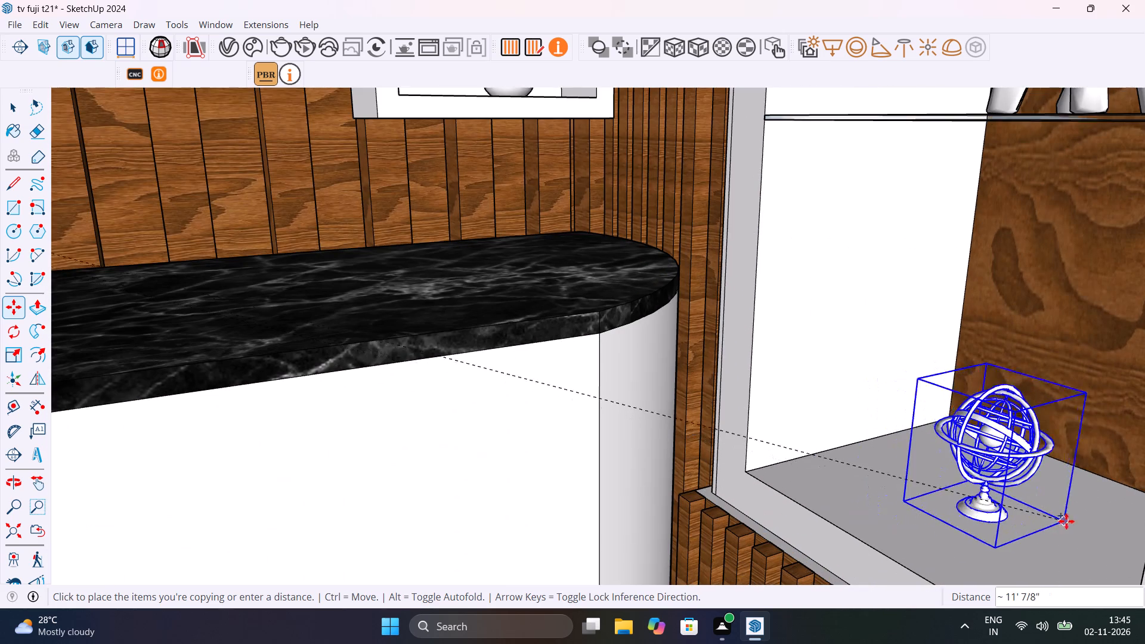
pyautogui.click(1073, 530)
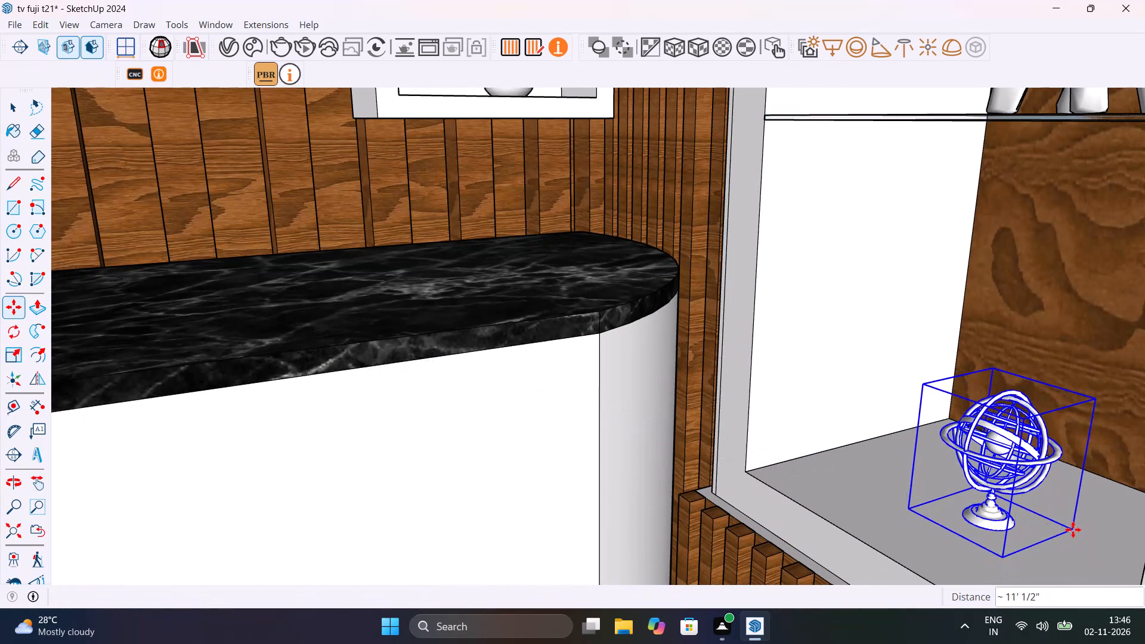
pyautogui.scroll(-20, 944, 475)
pyautogui.press('space')
pyautogui.click(382, 463)
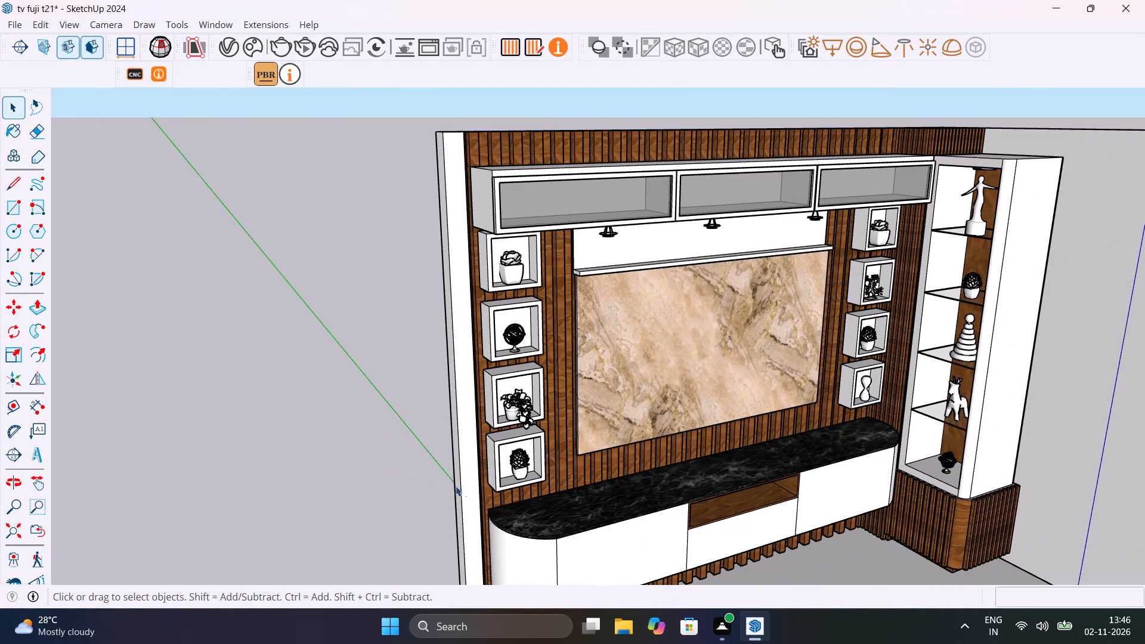
# Save the model with the whole decorated TV wall in view.
pyautogui.scroll(-1, 462, 486)
pyautogui.keyDown('shift'); pyautogui.moveTo(462, 485); pyautogui.dragTo(485, 404, button='middle'); pyautogui.keyUp('shift')
pyautogui.scroll(-5, 598, 432)
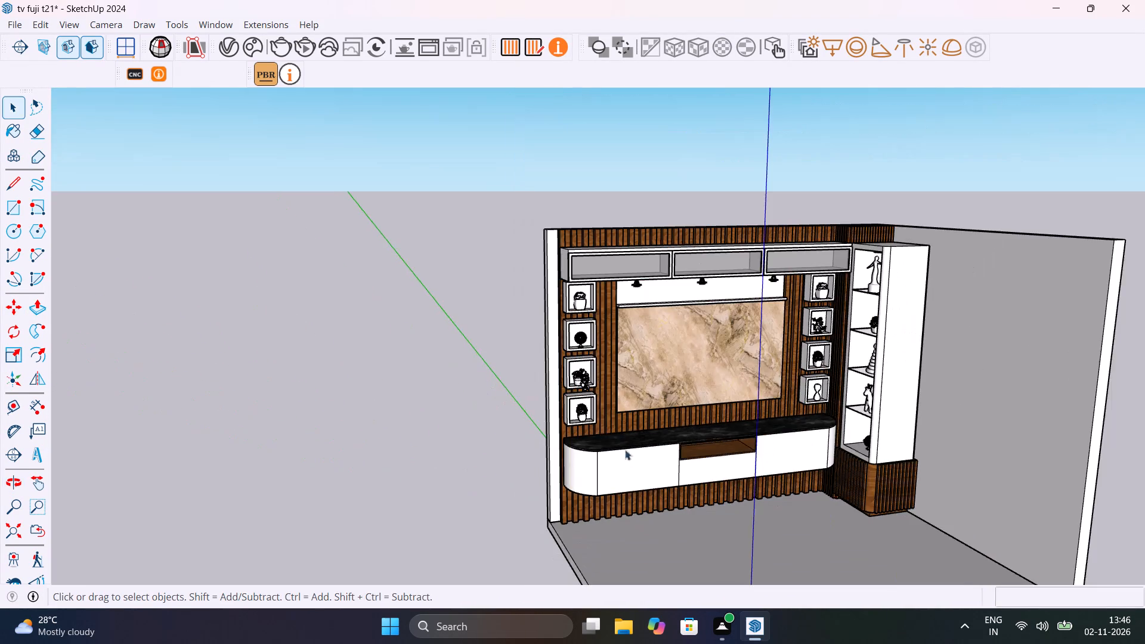
pyautogui.keyDown('shift'); pyautogui.moveTo(634, 454); pyautogui.dragTo(526, 411, button='middle'); pyautogui.keyUp('shift')
pyautogui.hotkey('ctrl', 's')
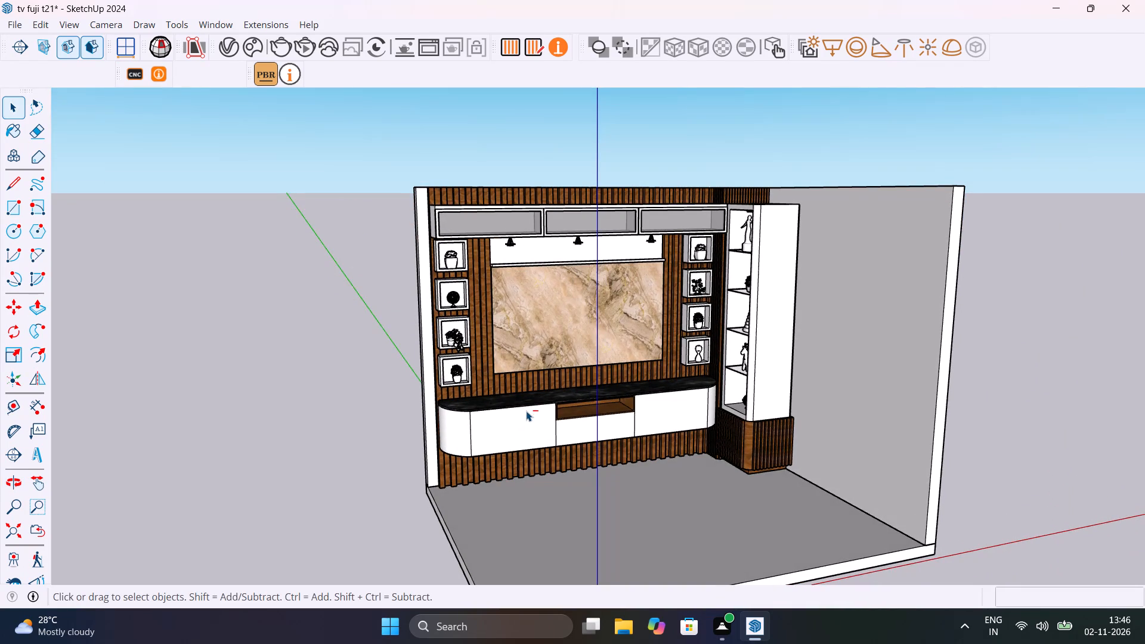
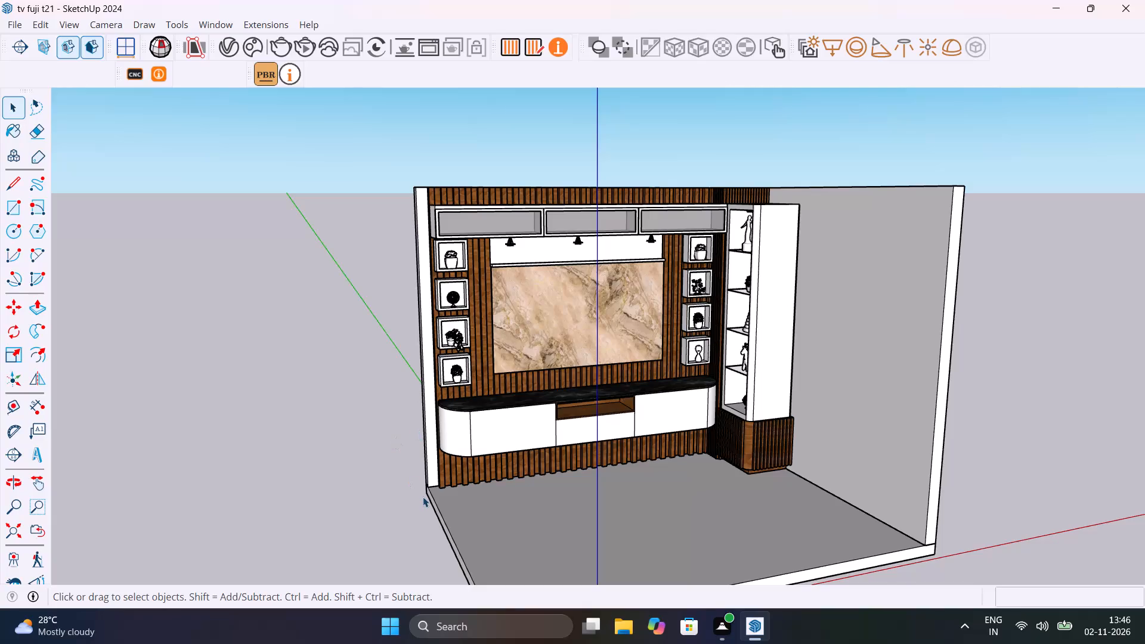
# Save the model again.
pyautogui.hotkey('ctrl', 's')
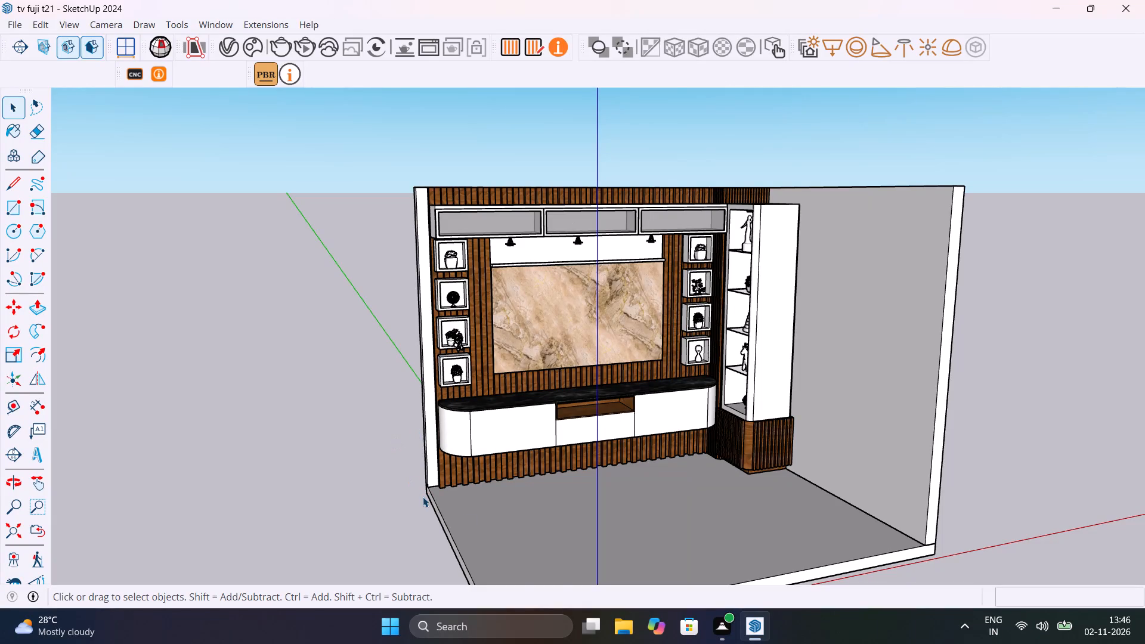
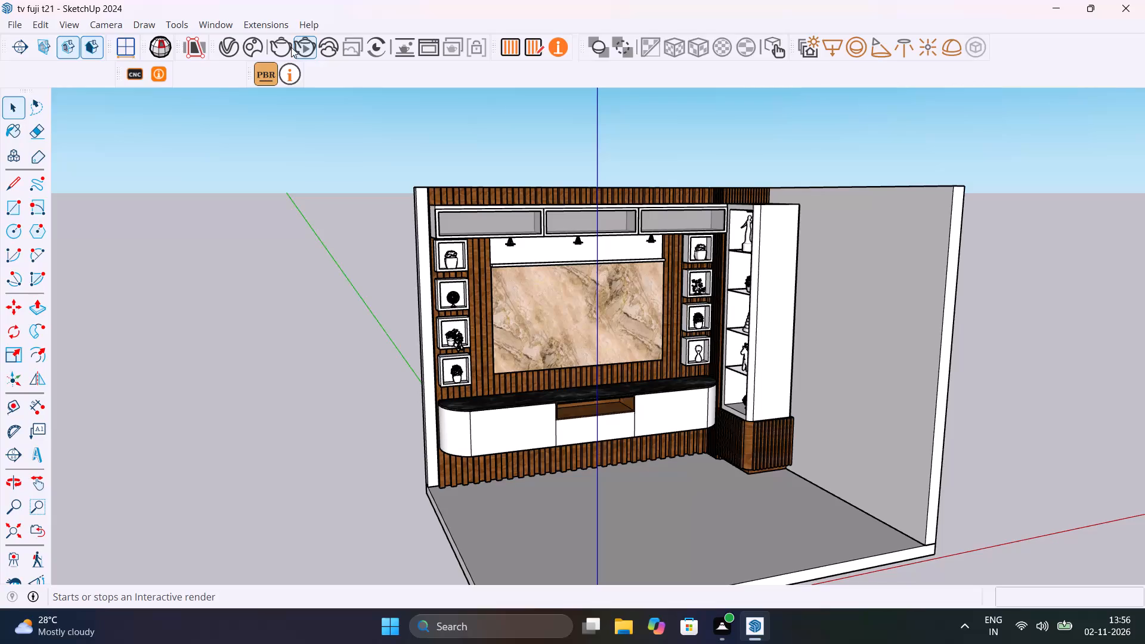
# Start a non-interactive render of the decorated TV wall unit from the current room view.
pyautogui.click(286, 47)
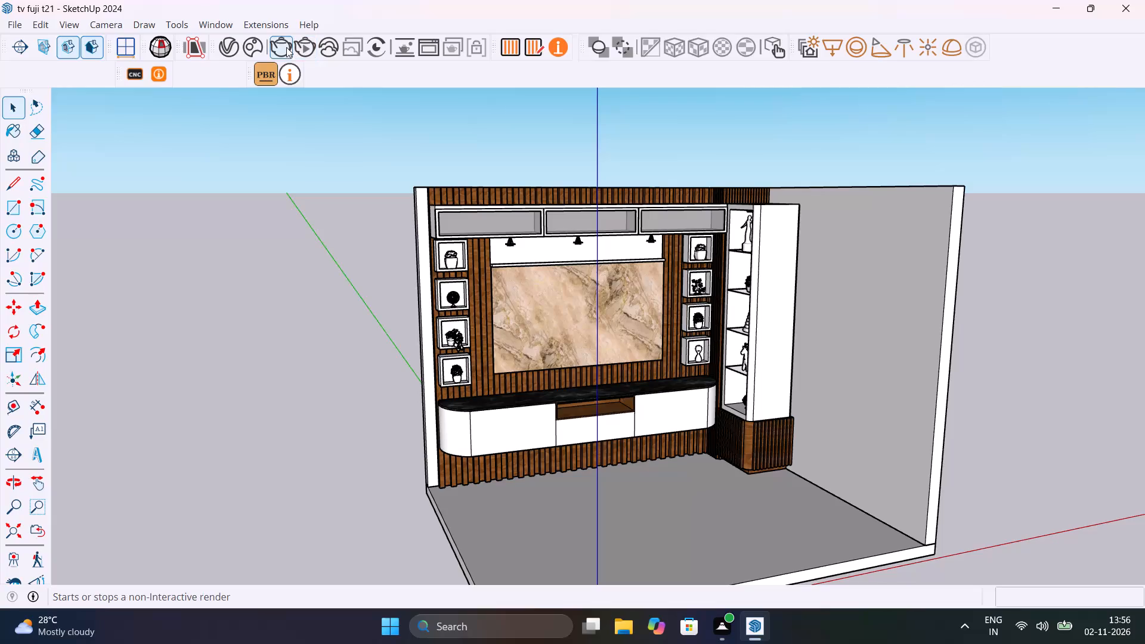
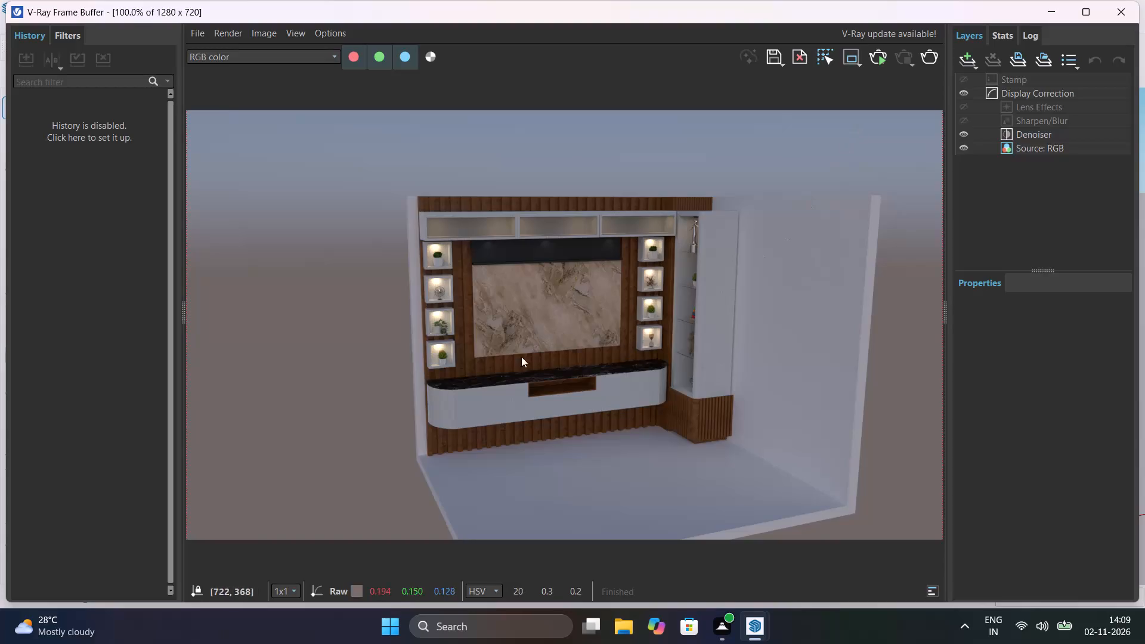
# Examine the finished render of the TV wall unit up close, including the niches and white cabinet surfaces, and close it.
pyautogui.scroll(2, 471, 369)
pyautogui.scroll(-1, 497, 364)
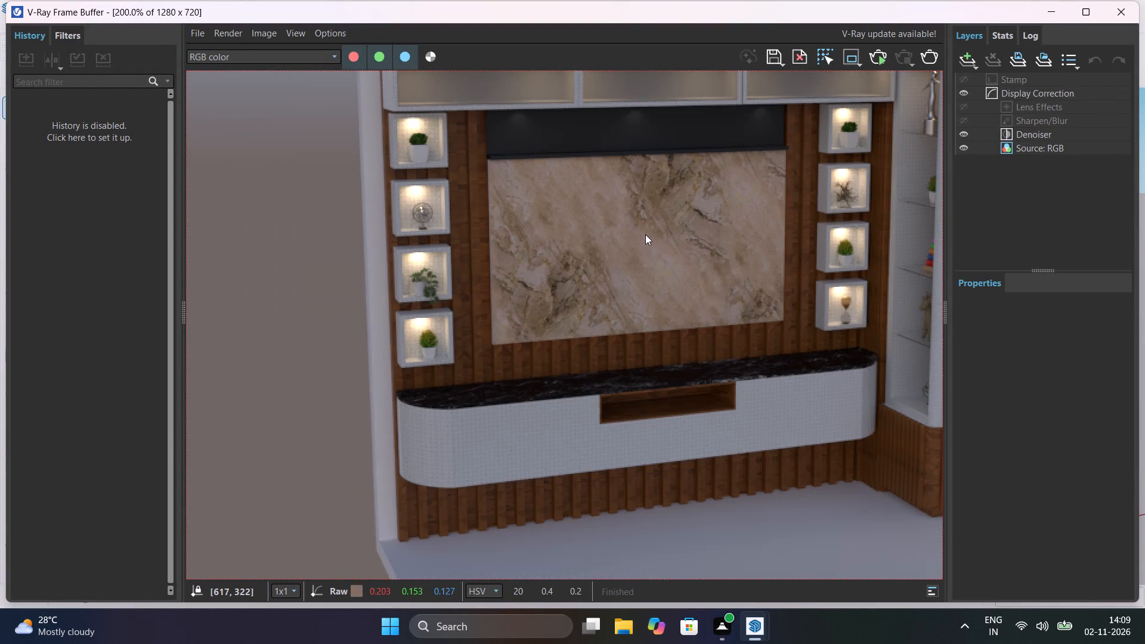
pyautogui.scroll(-1, 645, 234)
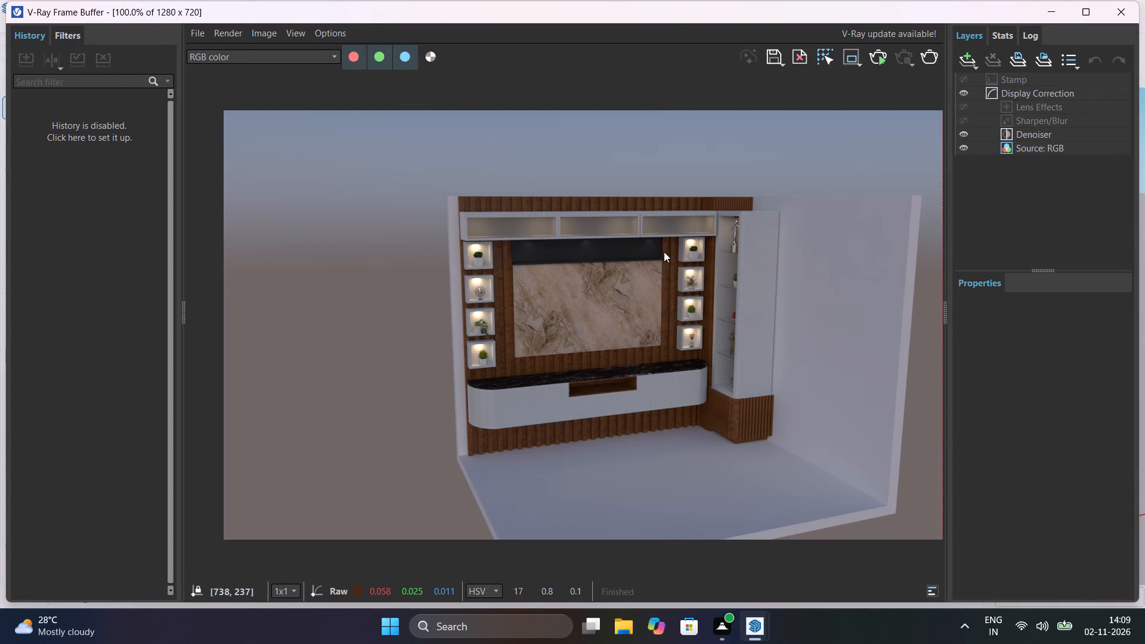
pyautogui.scroll(1, 664, 252)
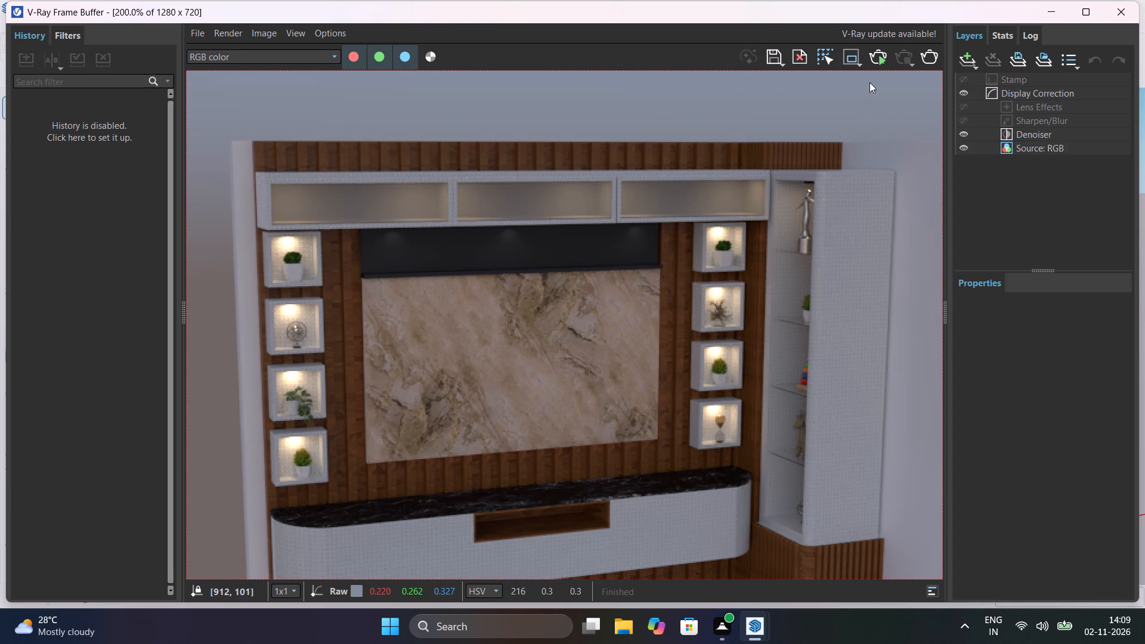
pyautogui.click(871, 58)
pyautogui.click(1116, 14)
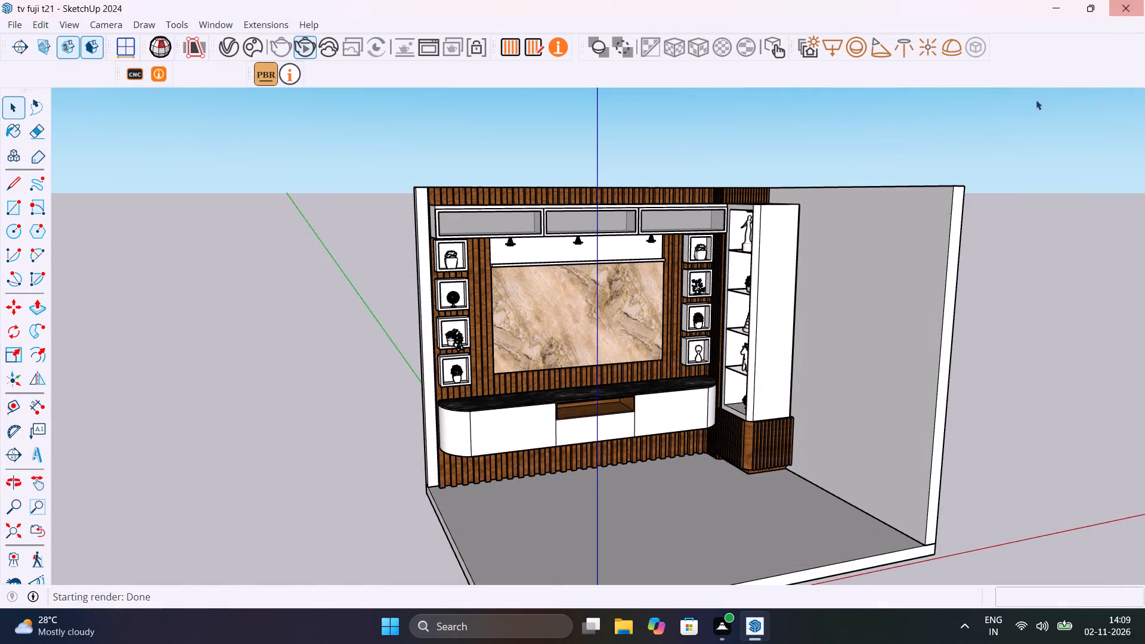
# Lower the tiling factor of the Marble White 602 38.29cm material to 0 in the V-Ray assets.
pyautogui.click(261, 45)
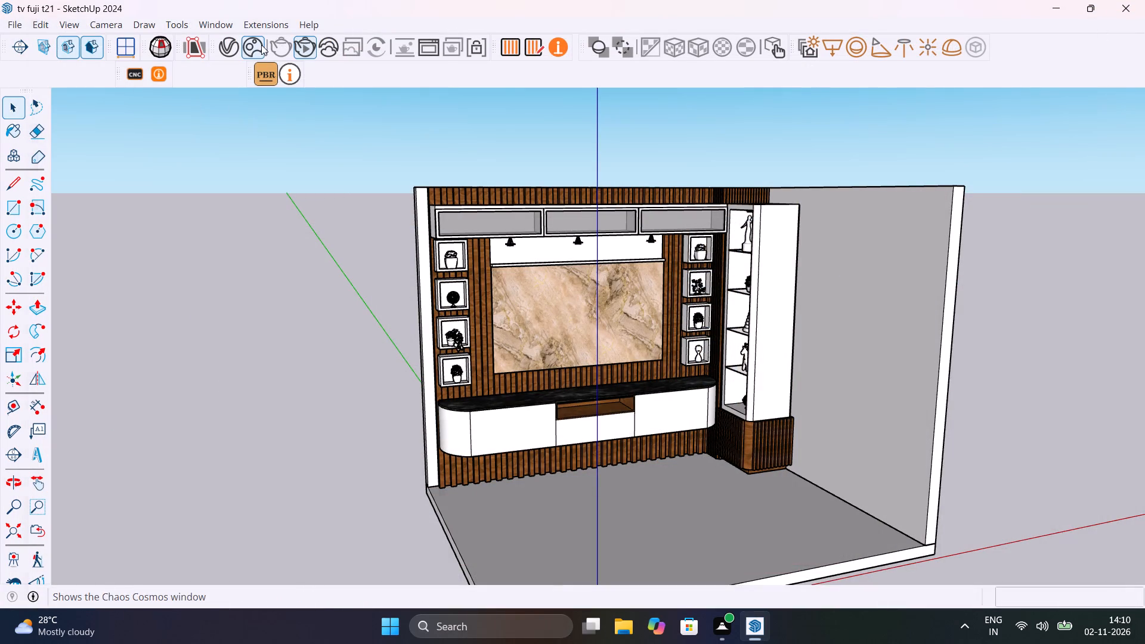
pyautogui.click(411, 7)
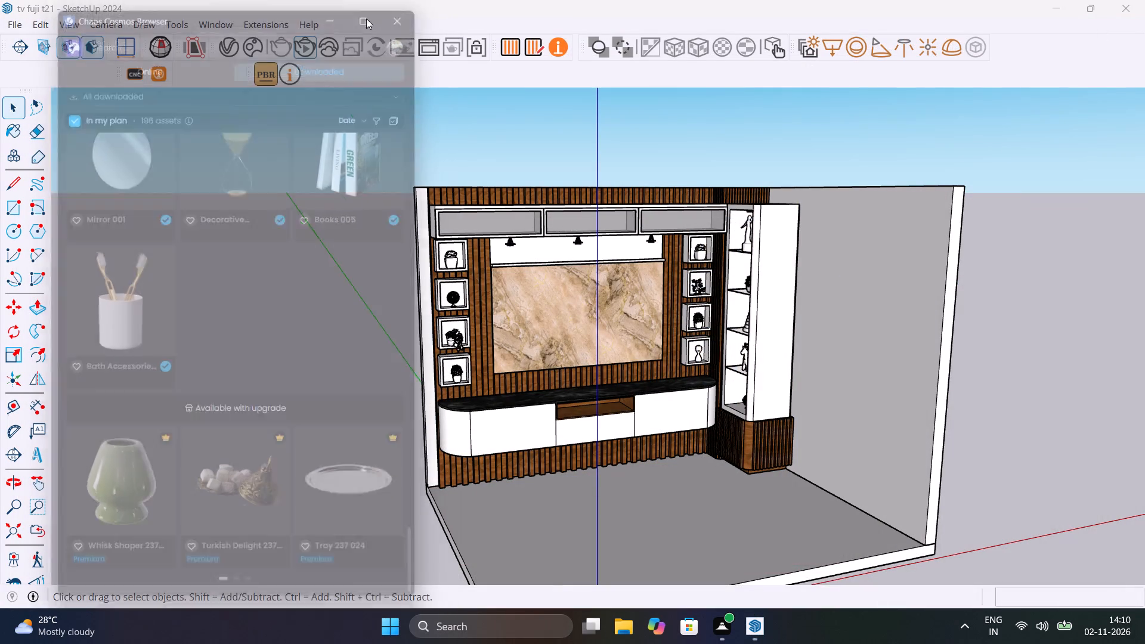
pyautogui.click(233, 53)
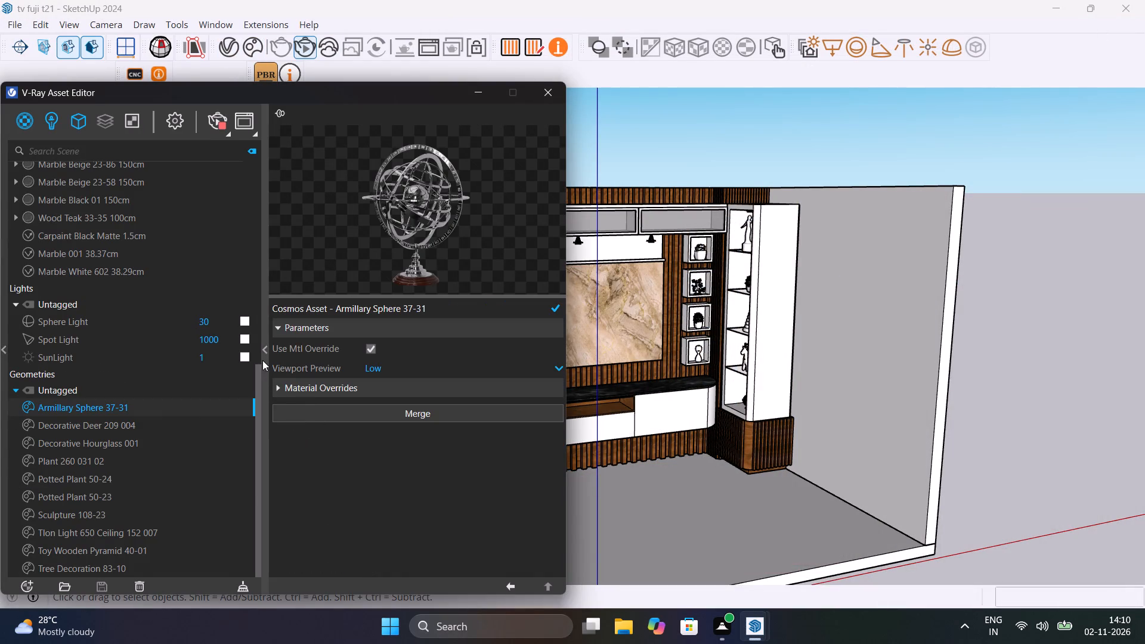
pyautogui.click(264, 348)
pyautogui.scroll(-4, 133, 453)
pyautogui.scroll(4, 133, 453)
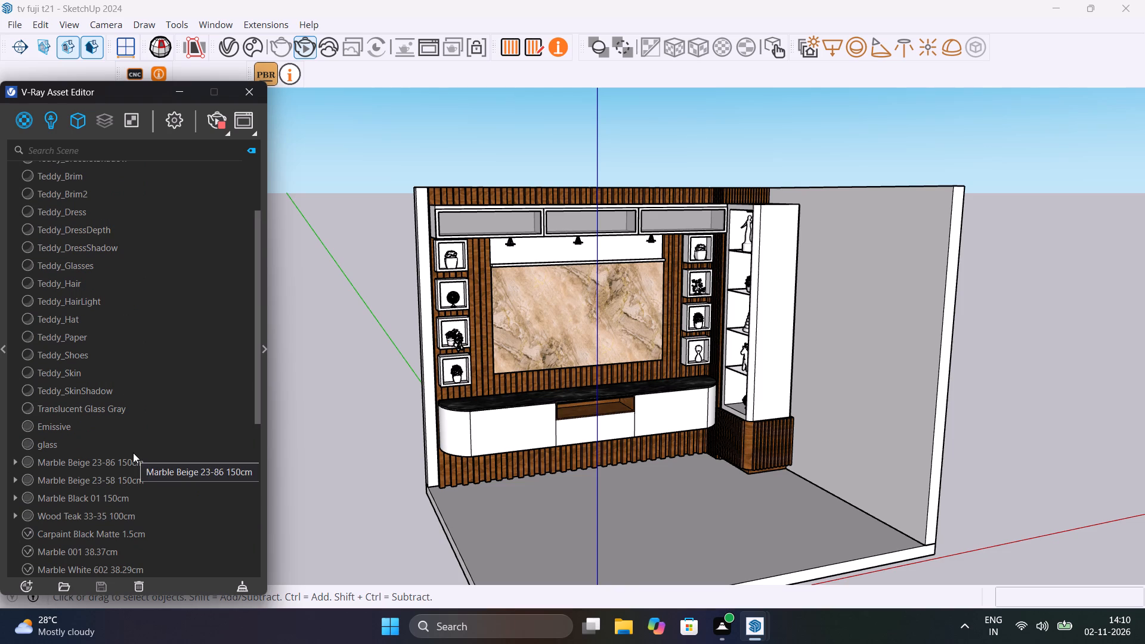
pyautogui.scroll(-1, 133, 453)
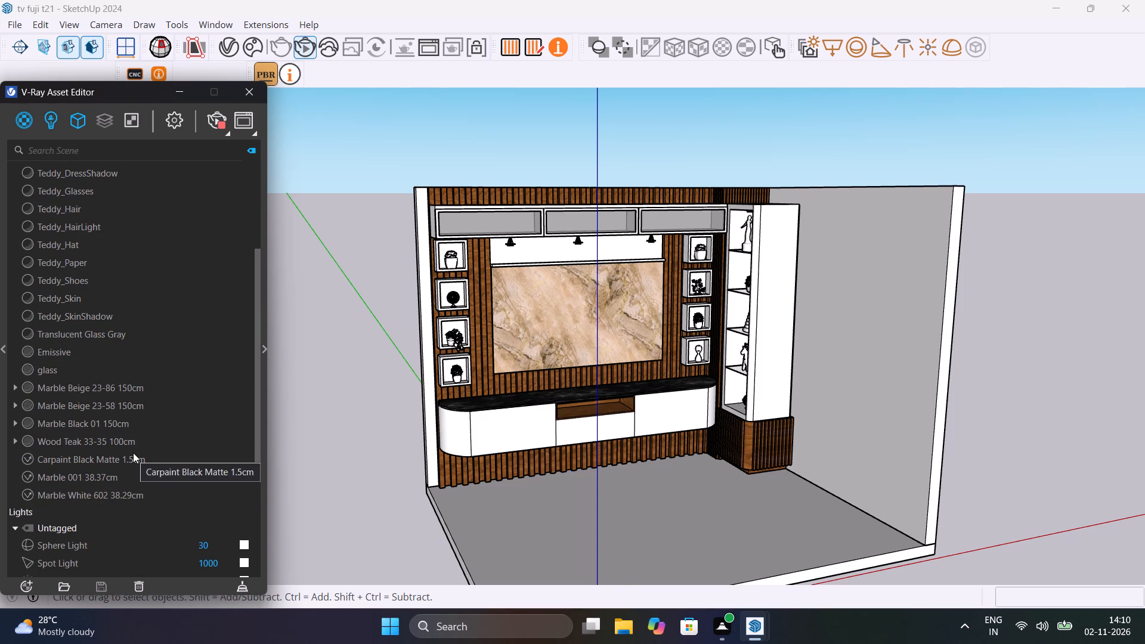
pyautogui.click(113, 492)
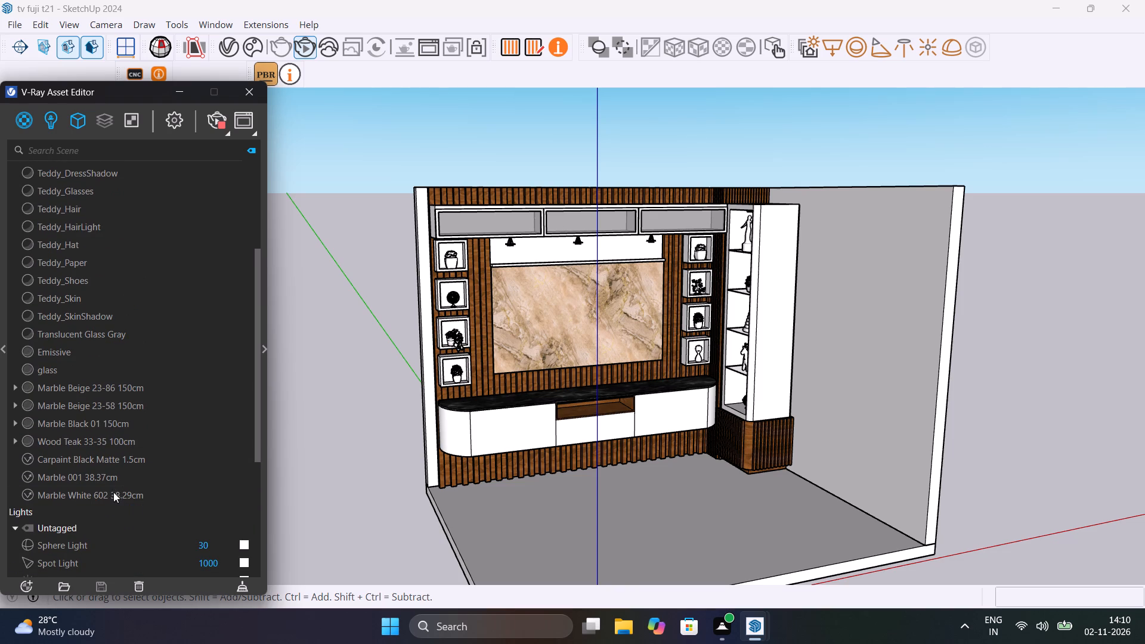
pyautogui.click(266, 352)
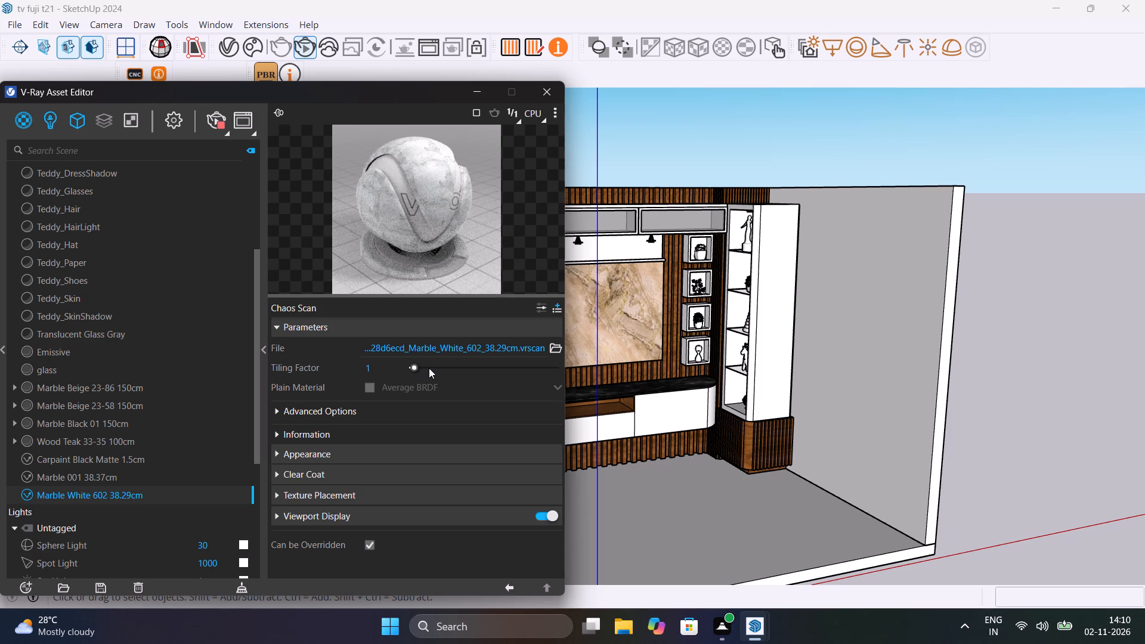
pyautogui.moveTo(429, 368); pyautogui.dragTo(577, 371)
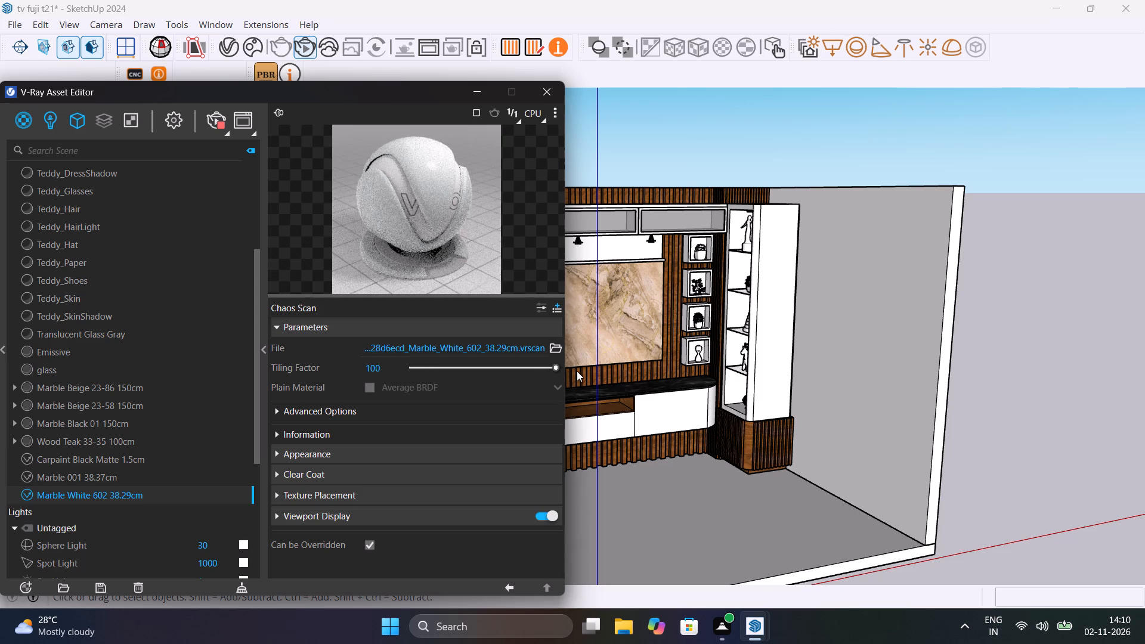
pyautogui.moveTo(577, 371); pyautogui.dragTo(444, 377)
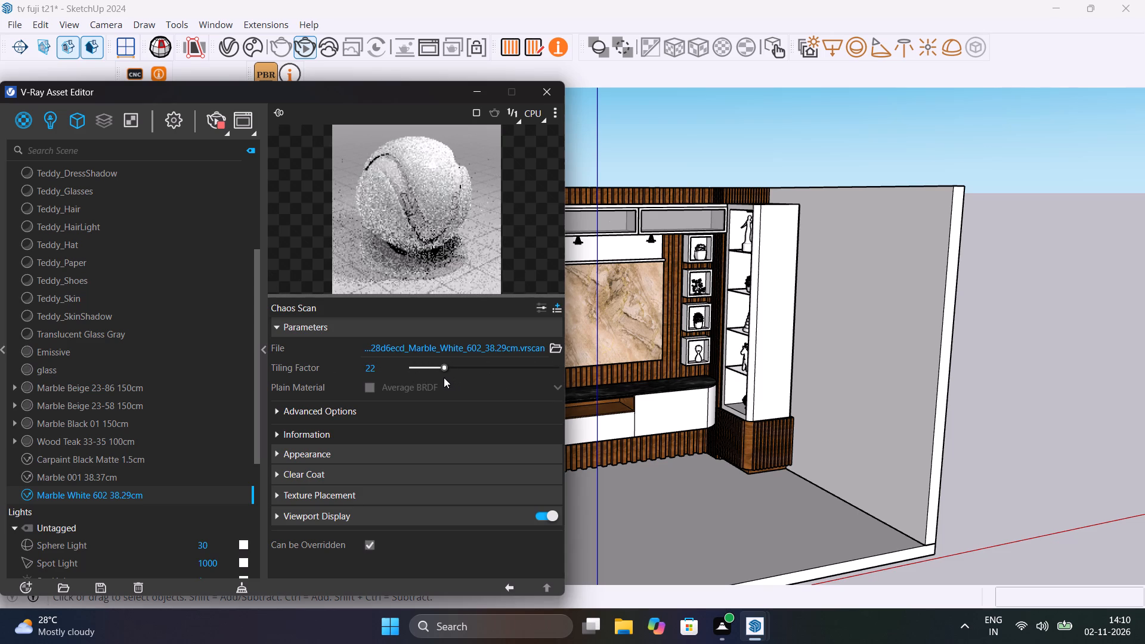
pyautogui.moveTo(444, 377); pyautogui.dragTo(383, 376)
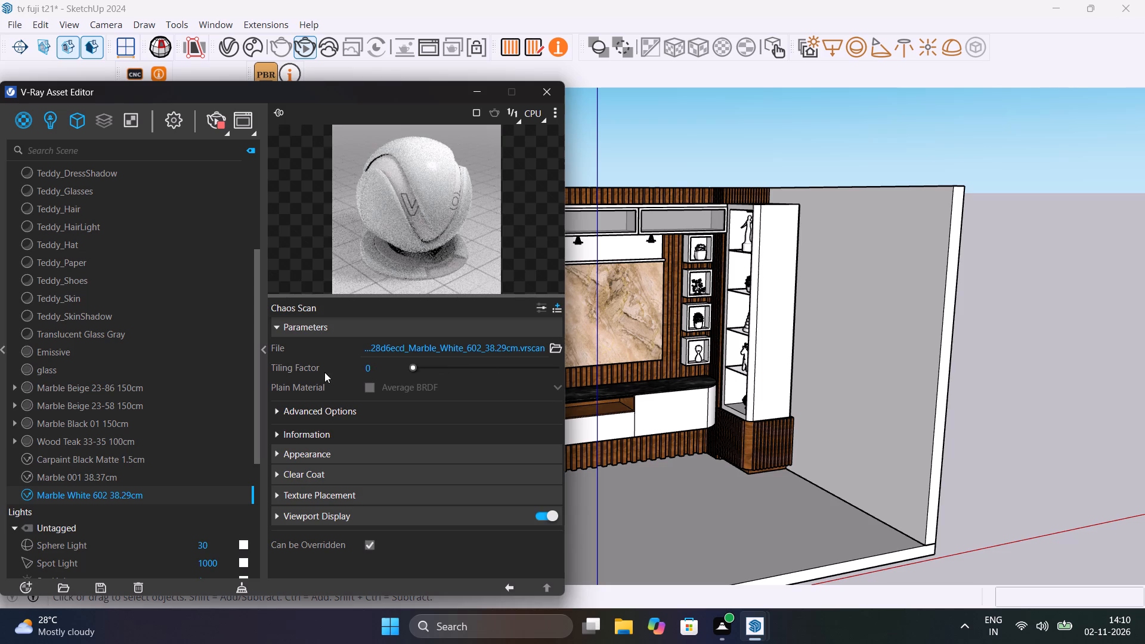
pyautogui.click(175, 473)
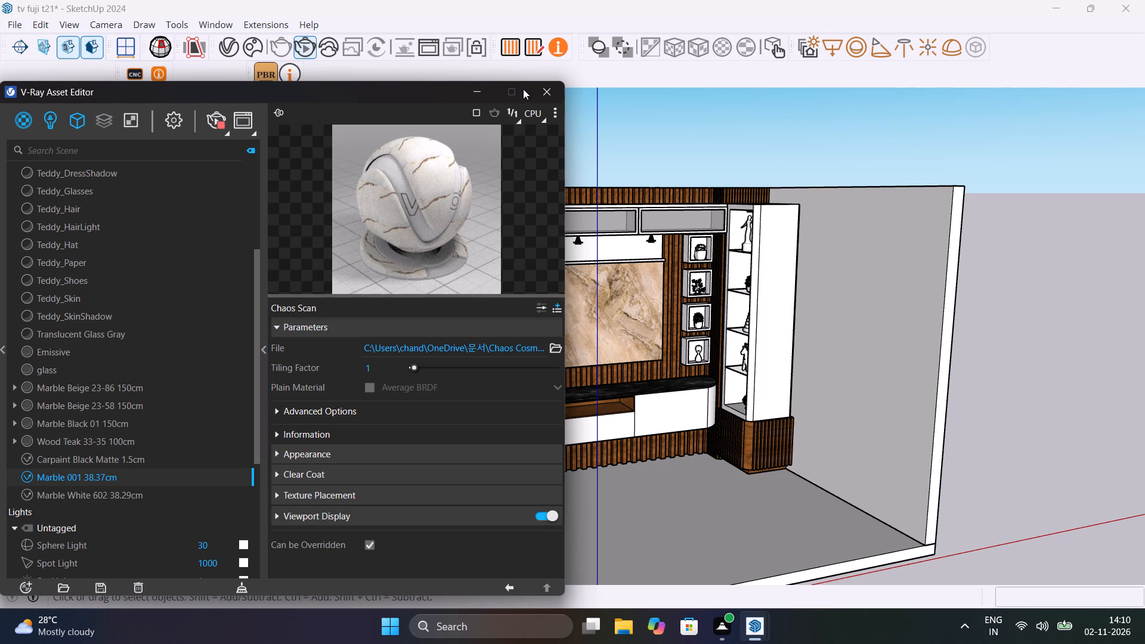
pyautogui.click(544, 89)
# Select the room's floor face inside its group and bring up the online Cosmos library ready for a search.
pyautogui.scroll(2, 488, 246)
pyautogui.moveTo(523, 308); pyautogui.dragTo(522, 296, button='middle')
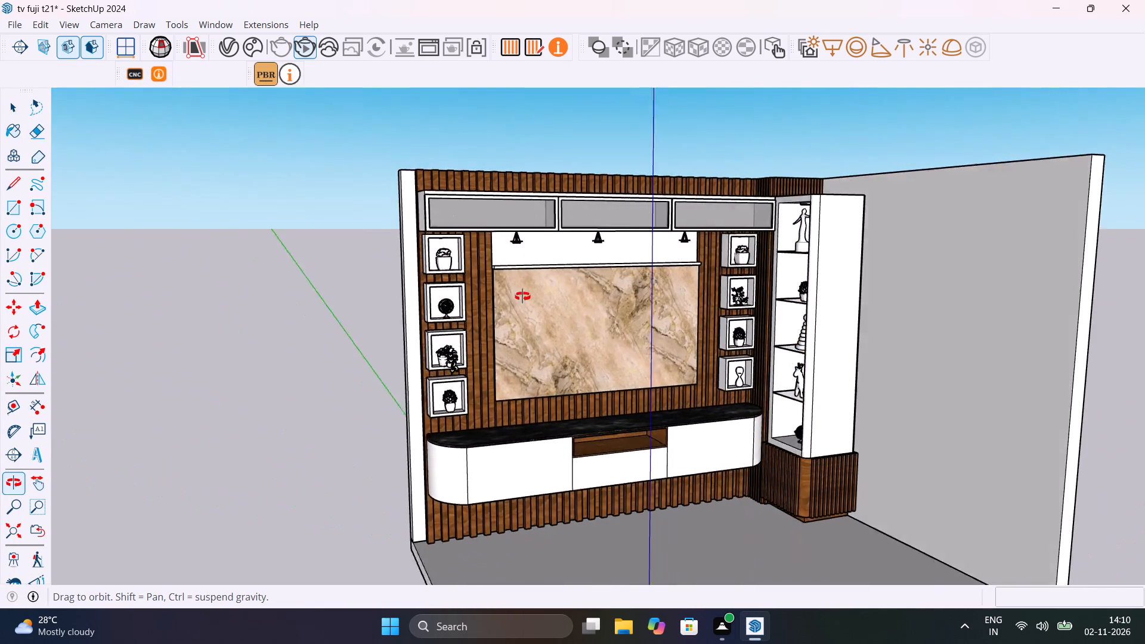
pyautogui.moveTo(522, 296); pyautogui.dragTo(700, 437, button='middle')
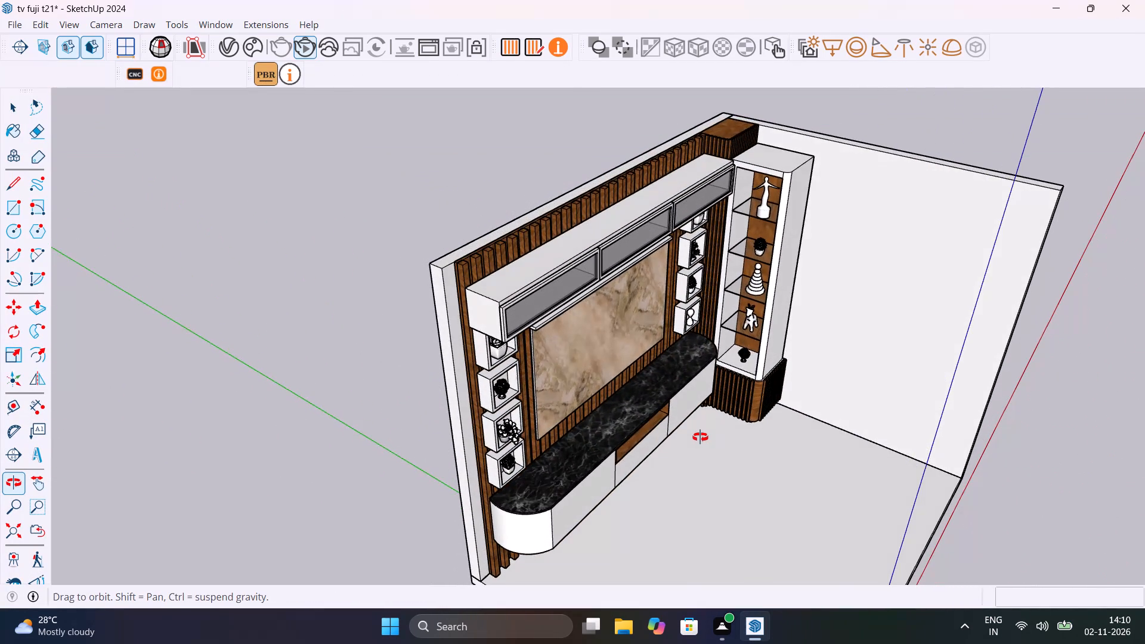
pyautogui.moveTo(700, 437); pyautogui.dragTo(517, 322, button='middle')
pyautogui.click(510, 442)
pyautogui.tripleClick(510, 442)
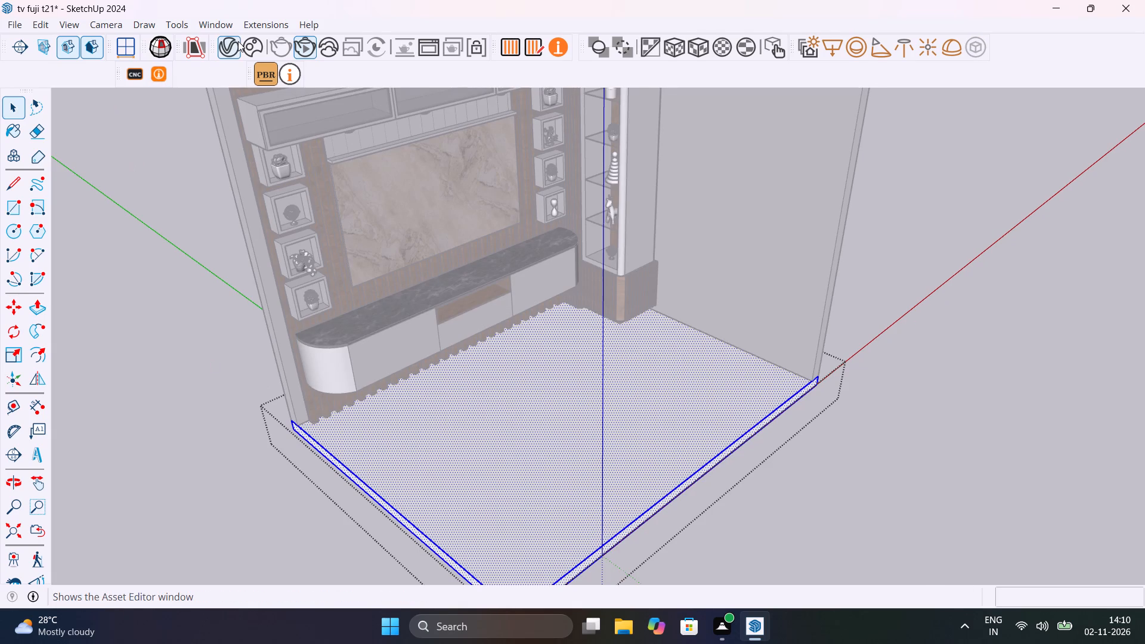
pyautogui.click(240, 40)
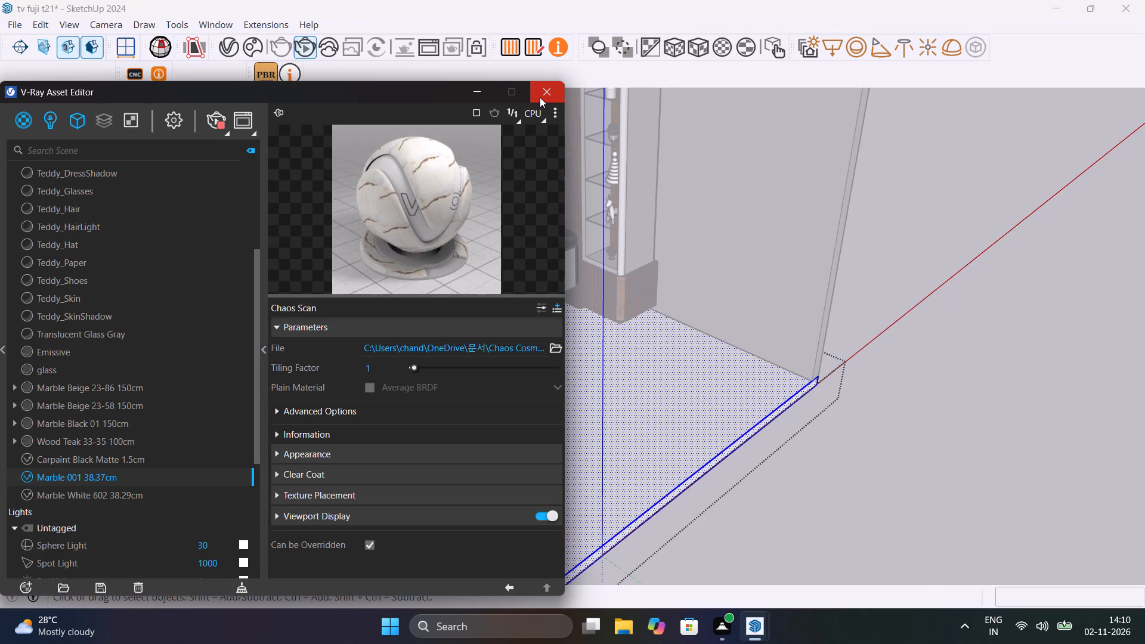
pyautogui.click(541, 95)
pyautogui.click(259, 50)
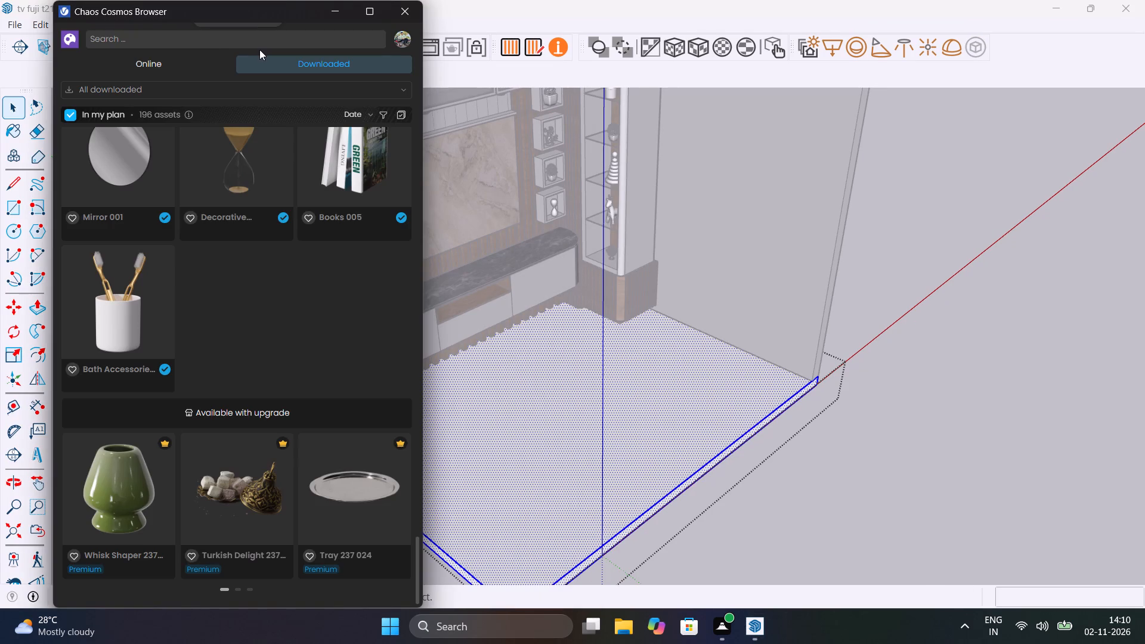
pyautogui.click(177, 64)
pyautogui.click(274, 36)
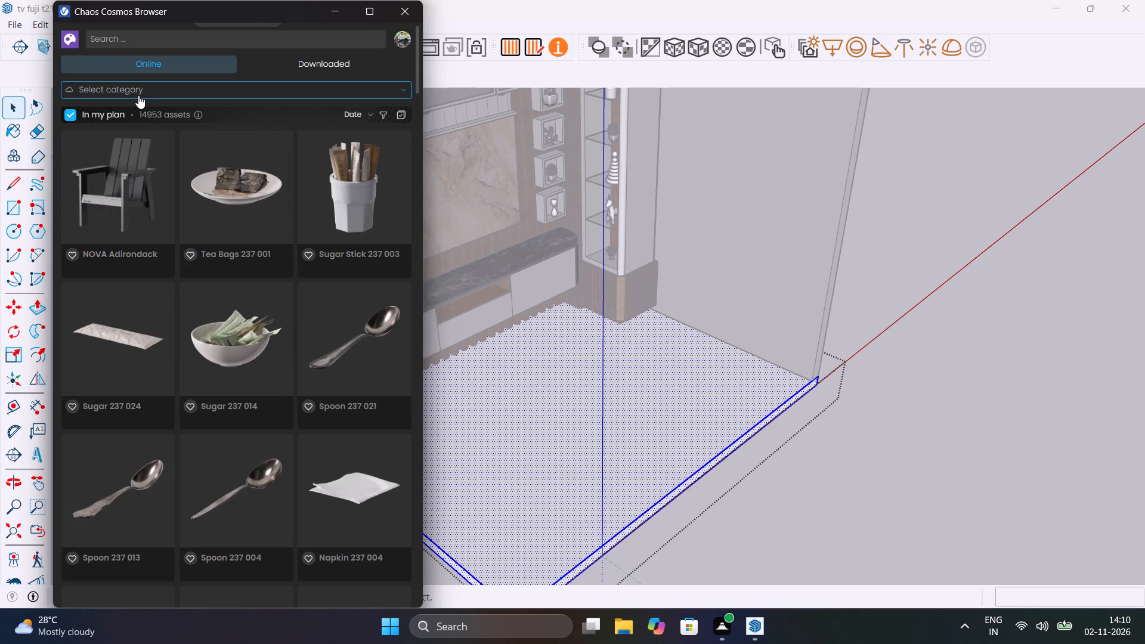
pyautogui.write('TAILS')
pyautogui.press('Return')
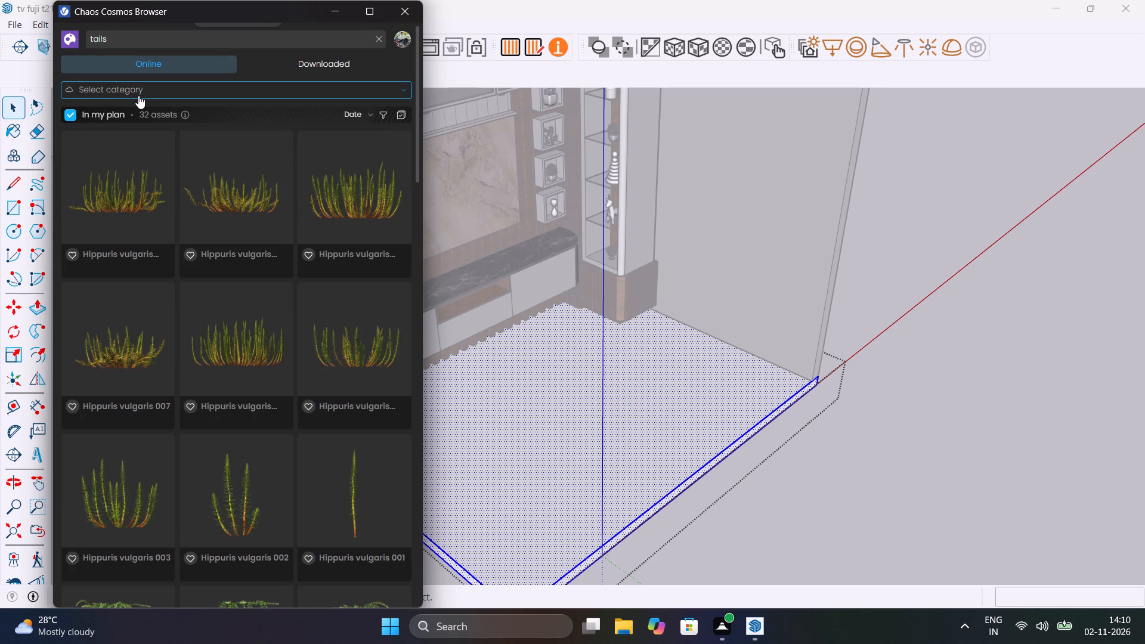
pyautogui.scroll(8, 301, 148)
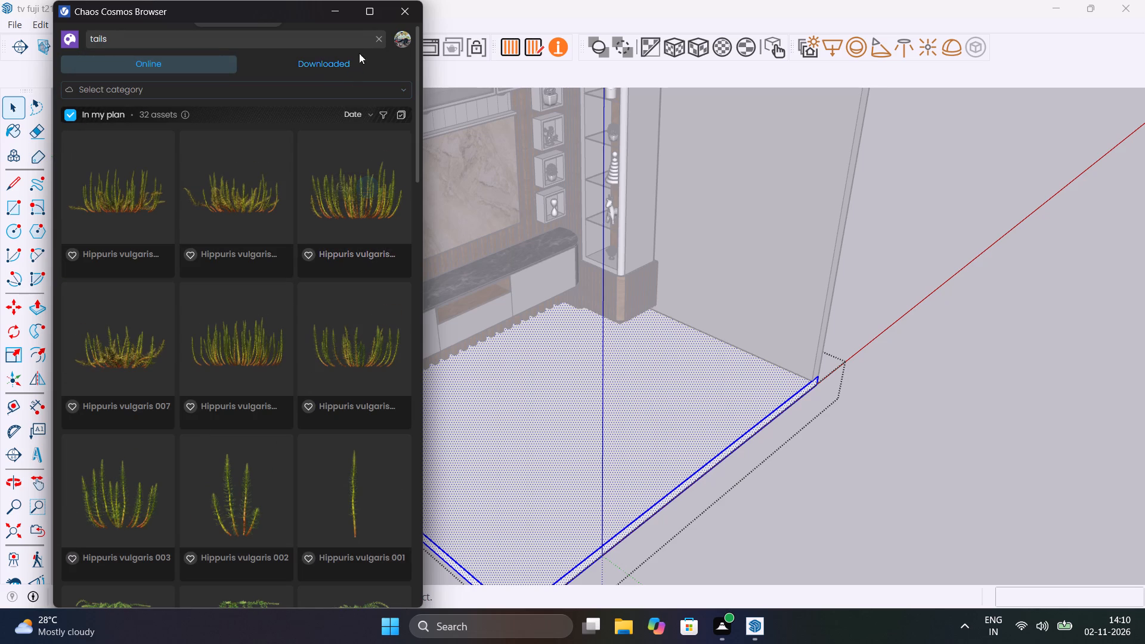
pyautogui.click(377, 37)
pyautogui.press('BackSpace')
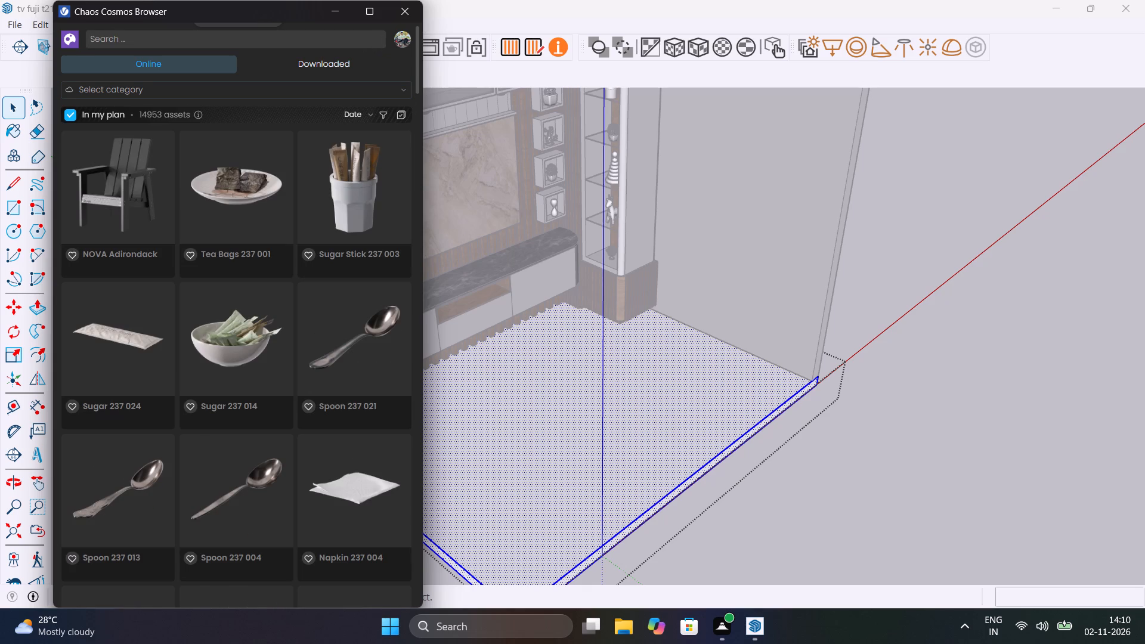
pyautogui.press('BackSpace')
# Search the online Cosmos library for tiles and import the Tiles Marble White 03 180cm material.
pyautogui.write('TILES')
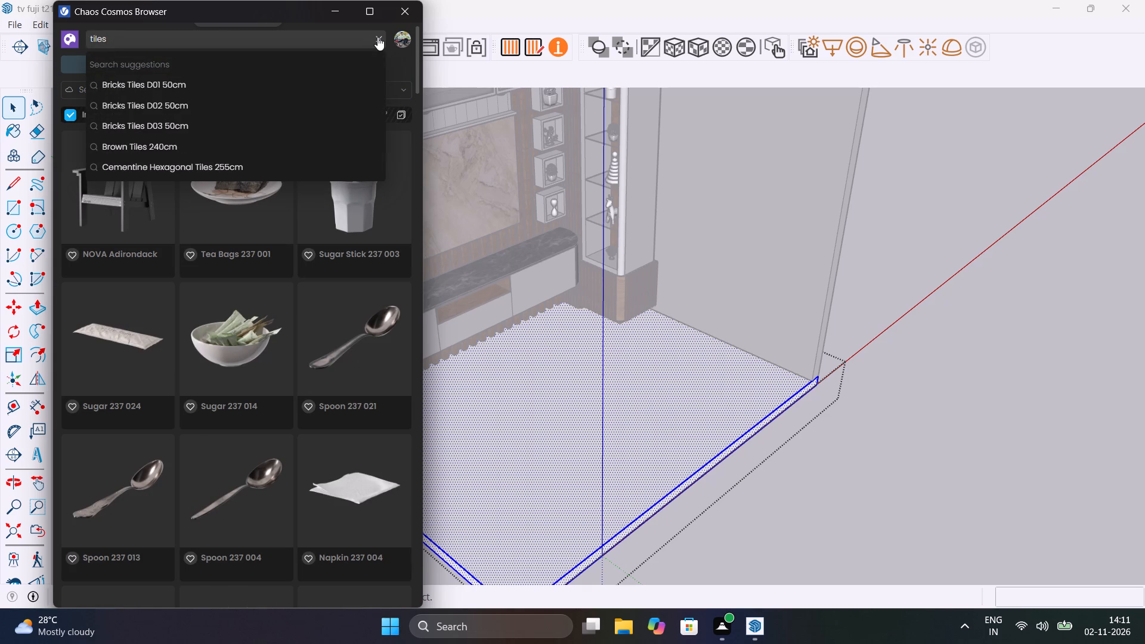
pyautogui.press('Return')
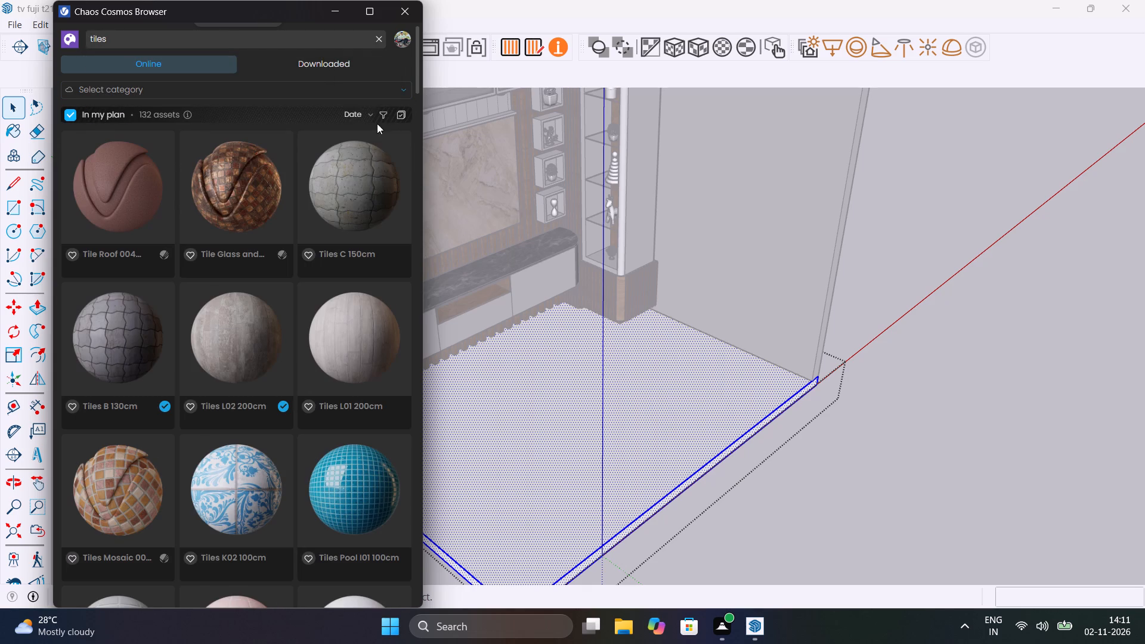
pyautogui.scroll(-3, 372, 339)
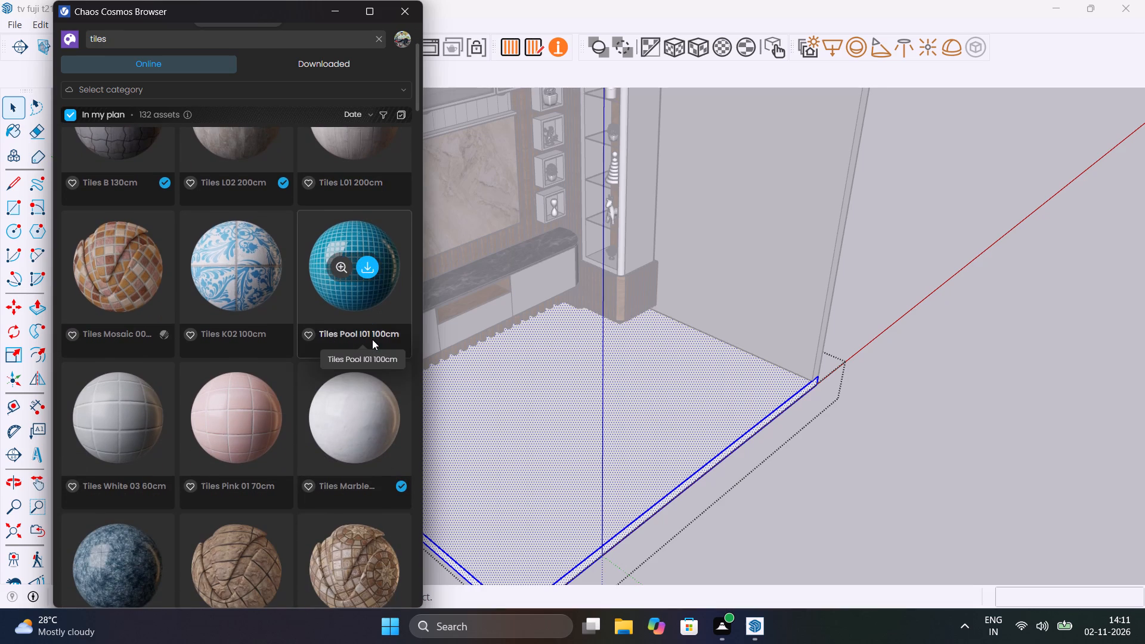
pyautogui.scroll(-2, 372, 339)
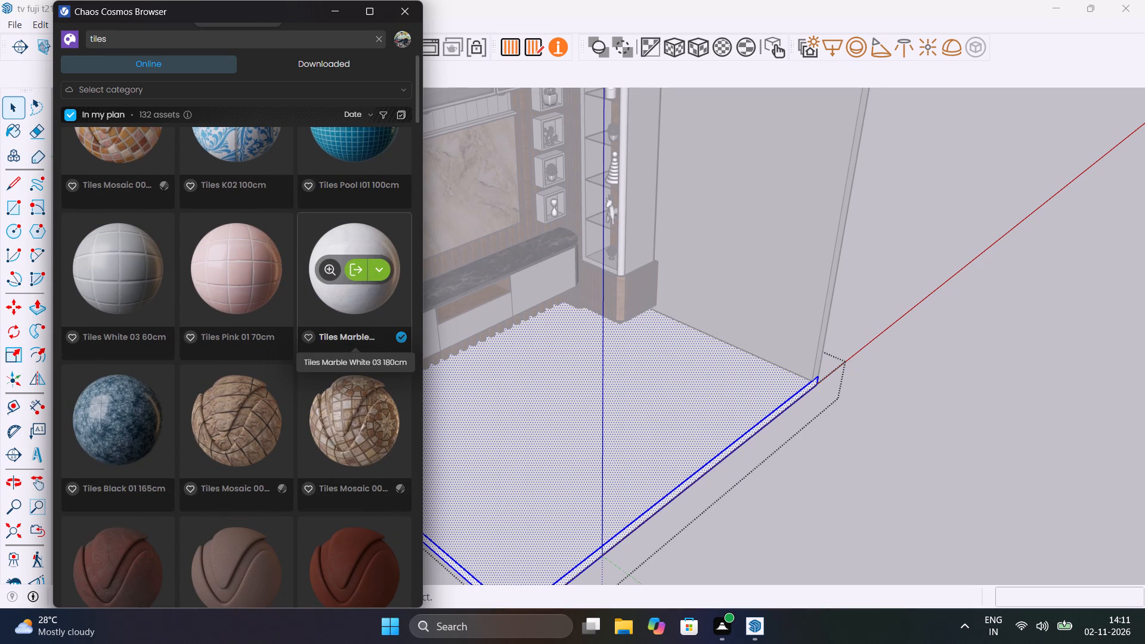
pyautogui.click(353, 268)
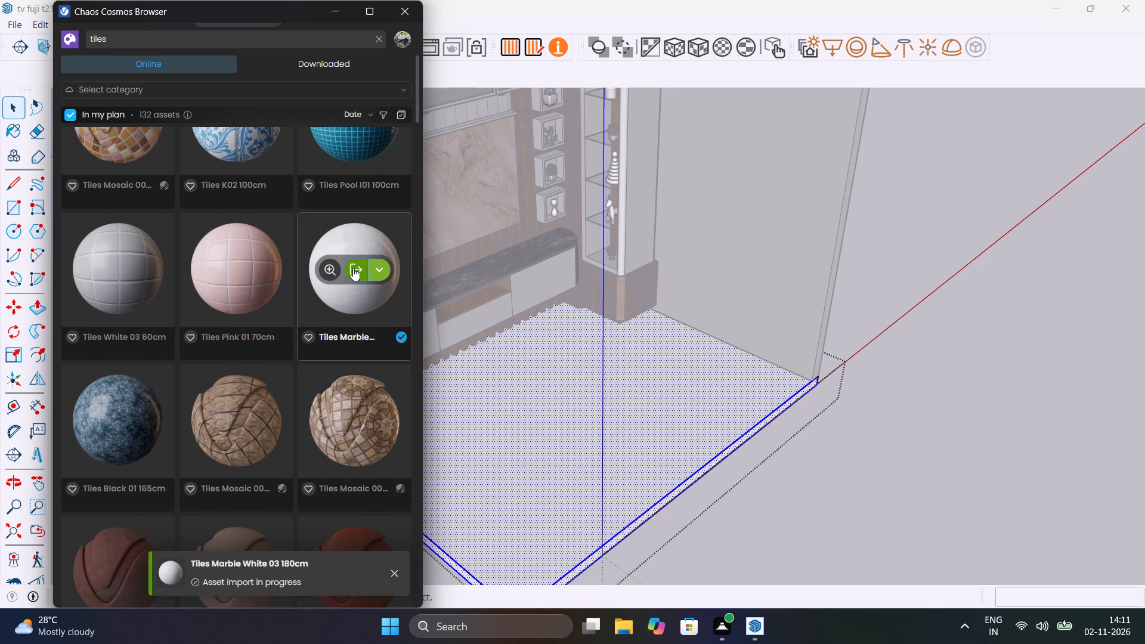
# Apply Tiles Marble White 03 180cm to the selected floor face with a tri-planar projection, and leave the floor group.
pyautogui.moveTo(288, 12); pyautogui.dragTo(286, 13)
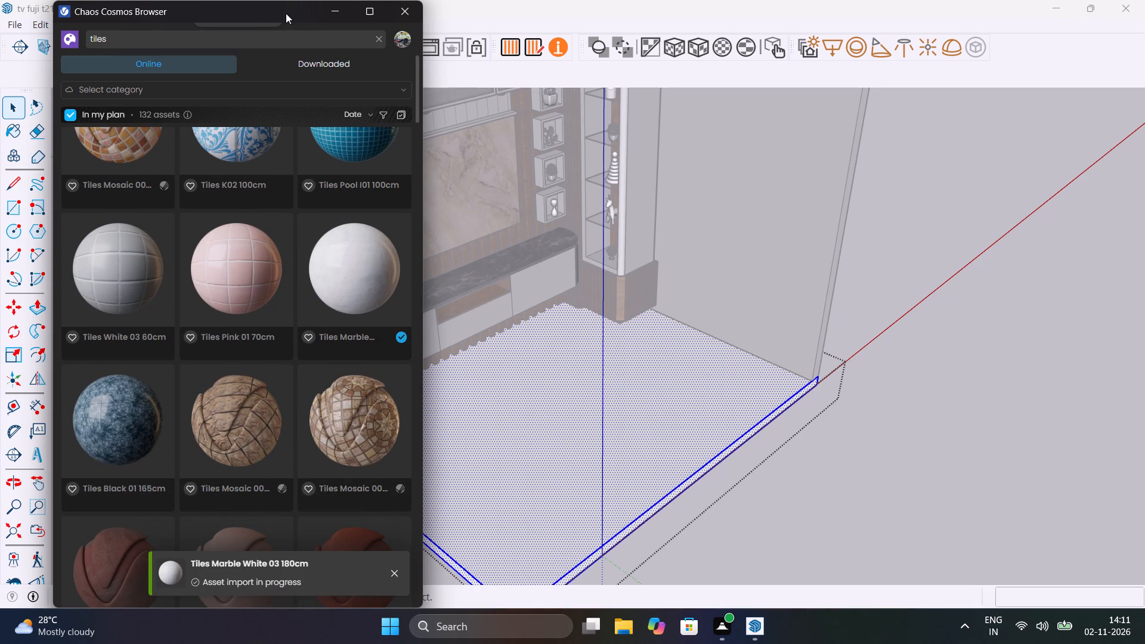
pyautogui.moveTo(286, 13); pyautogui.dragTo(164, 286)
pyautogui.click(225, 49)
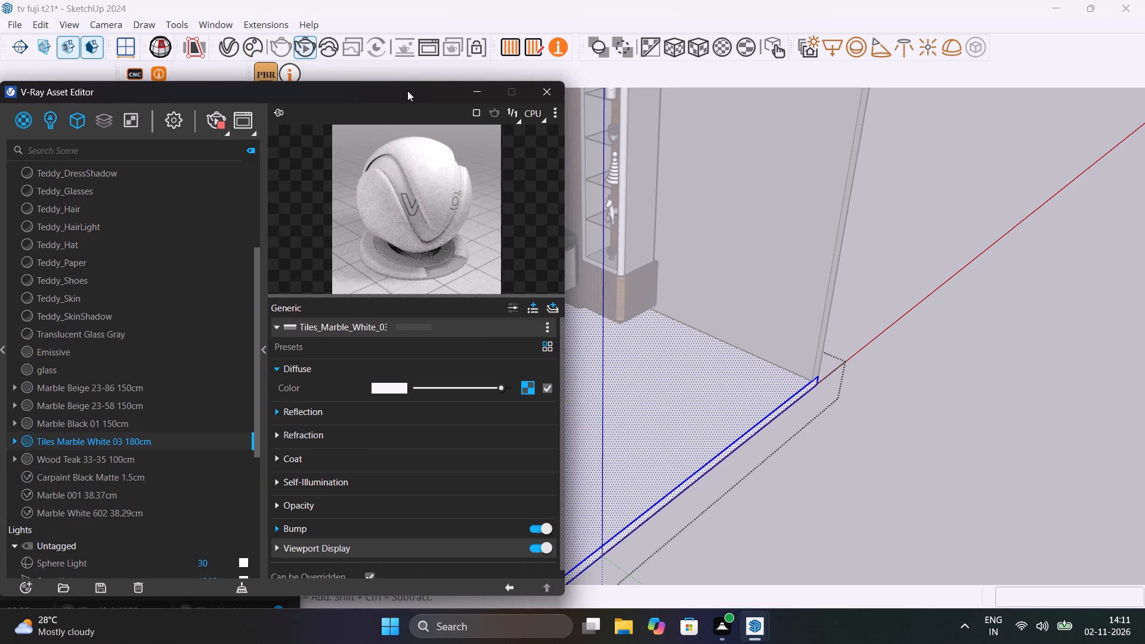
pyautogui.click(262, 347)
pyautogui.moveTo(128, 95); pyautogui.dragTo(796, 92)
pyautogui.rightClick(763, 435)
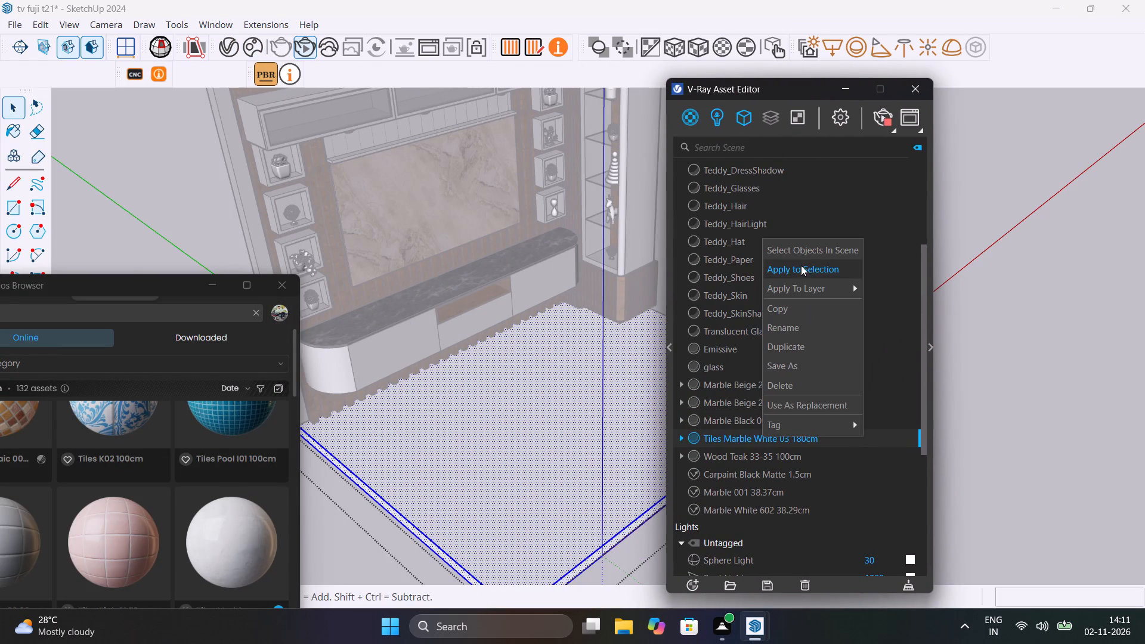
pyautogui.click(805, 271)
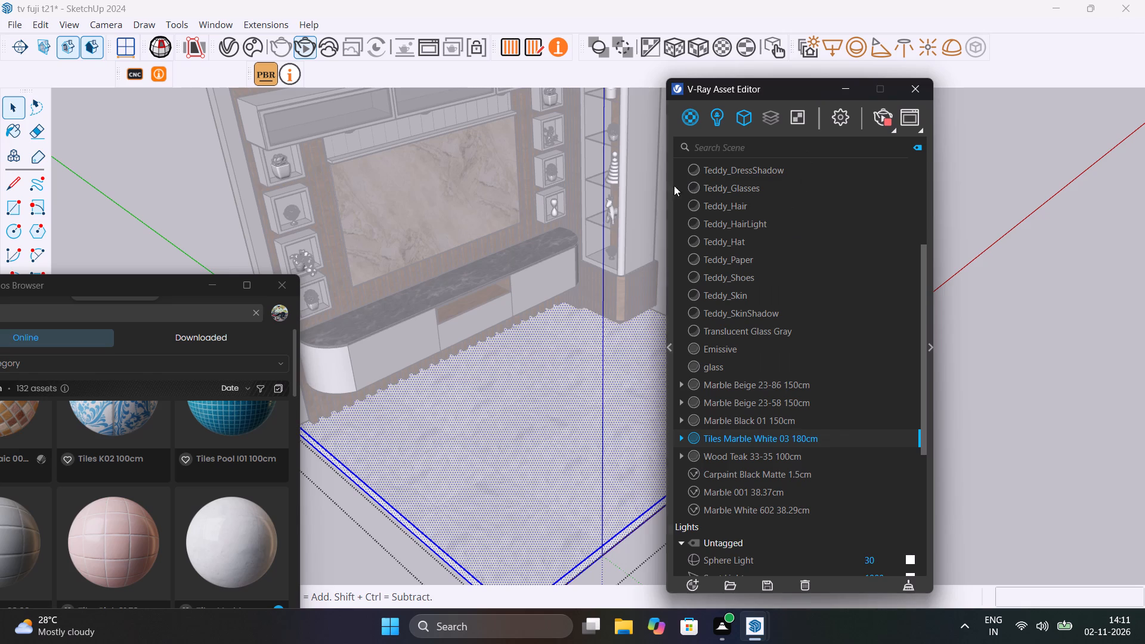
pyautogui.click(699, 42)
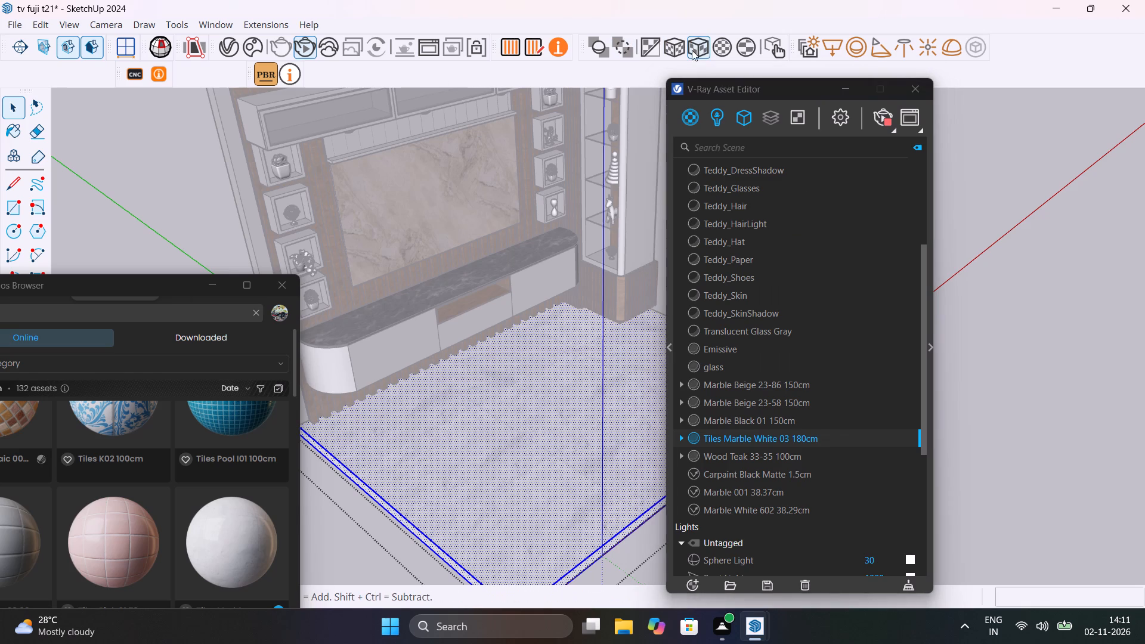
pyautogui.click(993, 366)
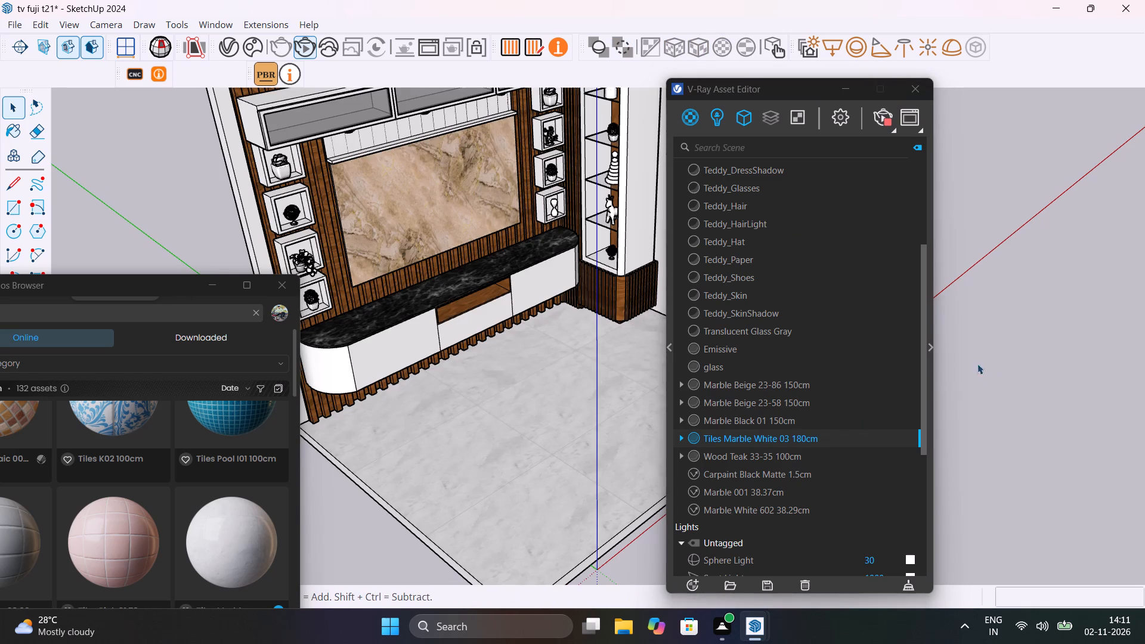
# Clear the Cosmos search and import the XPS Yellow SSS 1.51cm material from the downloaded assets.
pyautogui.moveTo(461, 387); pyautogui.dragTo(520, 389, button='middle')
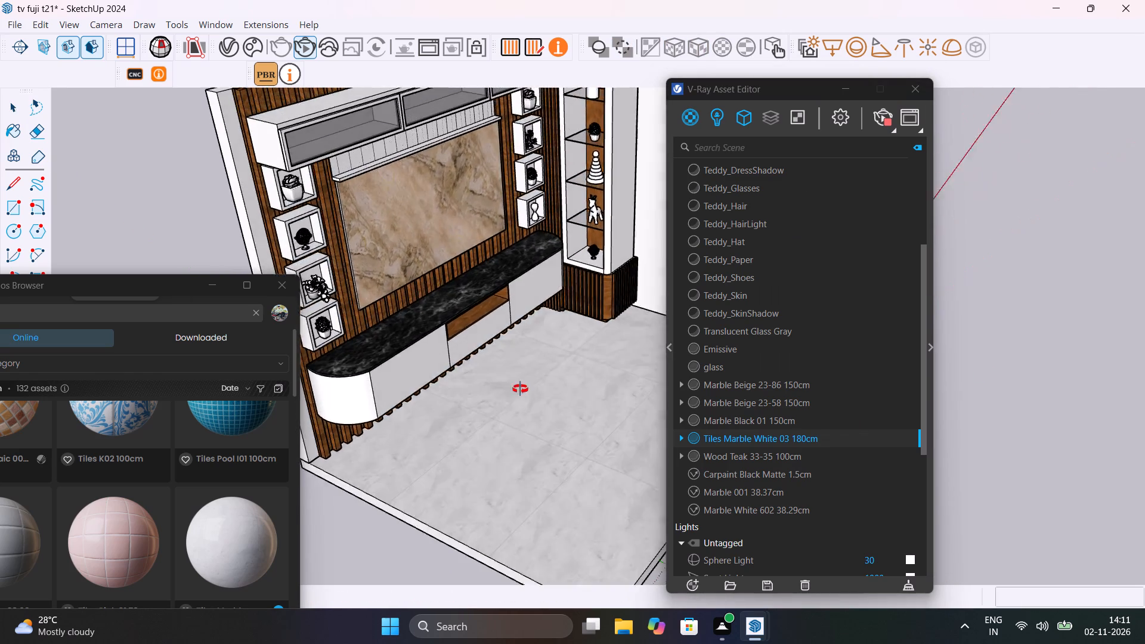
pyautogui.moveTo(520, 389); pyautogui.dragTo(487, 326, button='middle')
pyautogui.moveTo(128, 287); pyautogui.dragTo(146, 159)
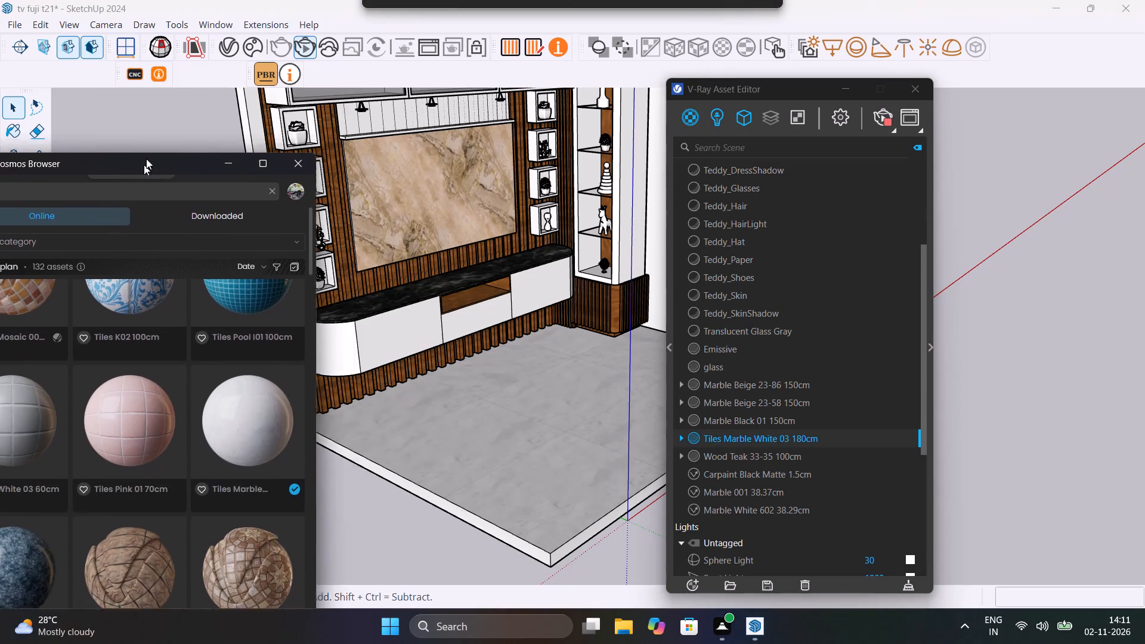
pyautogui.moveTo(146, 159); pyautogui.dragTo(269, 79)
pyautogui.click(394, 108)
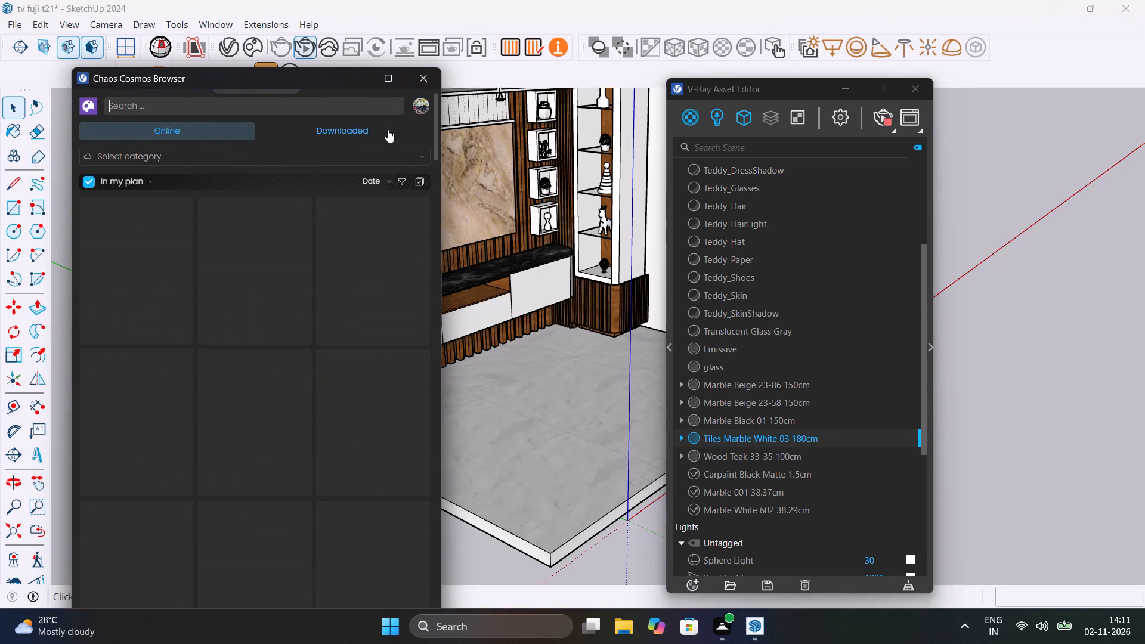
pyautogui.click(388, 129)
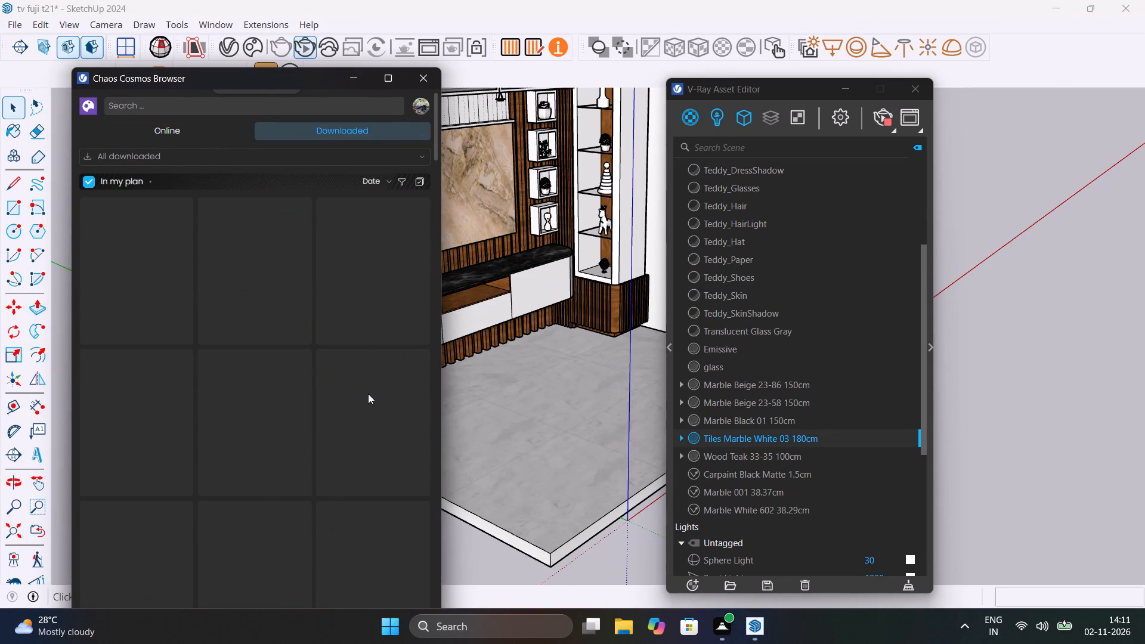
pyautogui.scroll(-10, 371, 401)
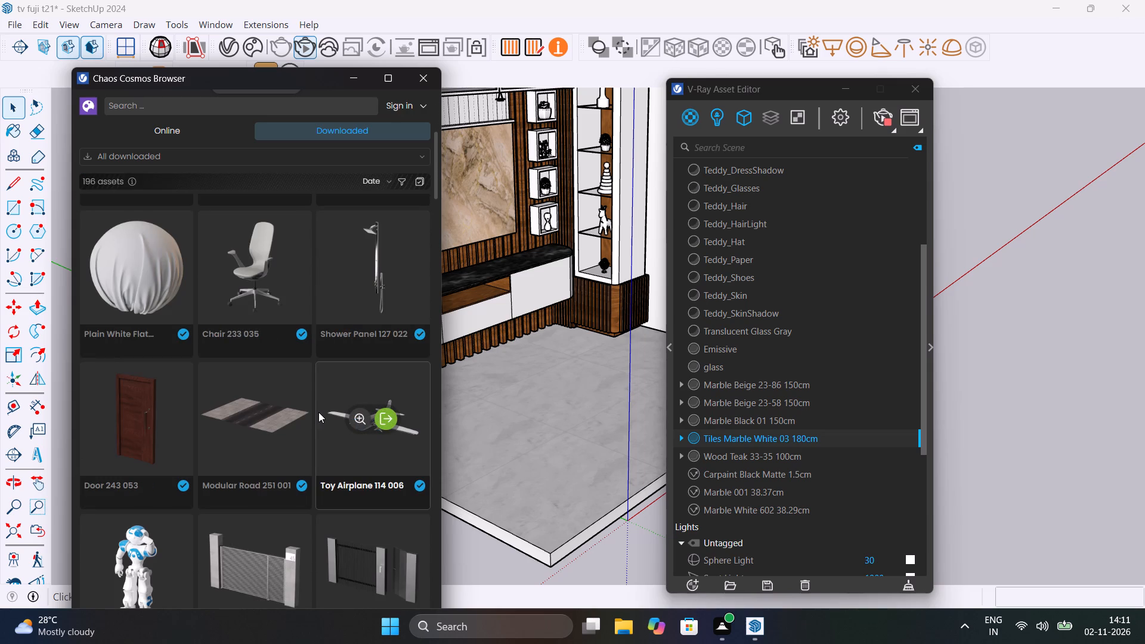
pyautogui.scroll(4, 318, 408)
pyautogui.scroll(-2, 318, 408)
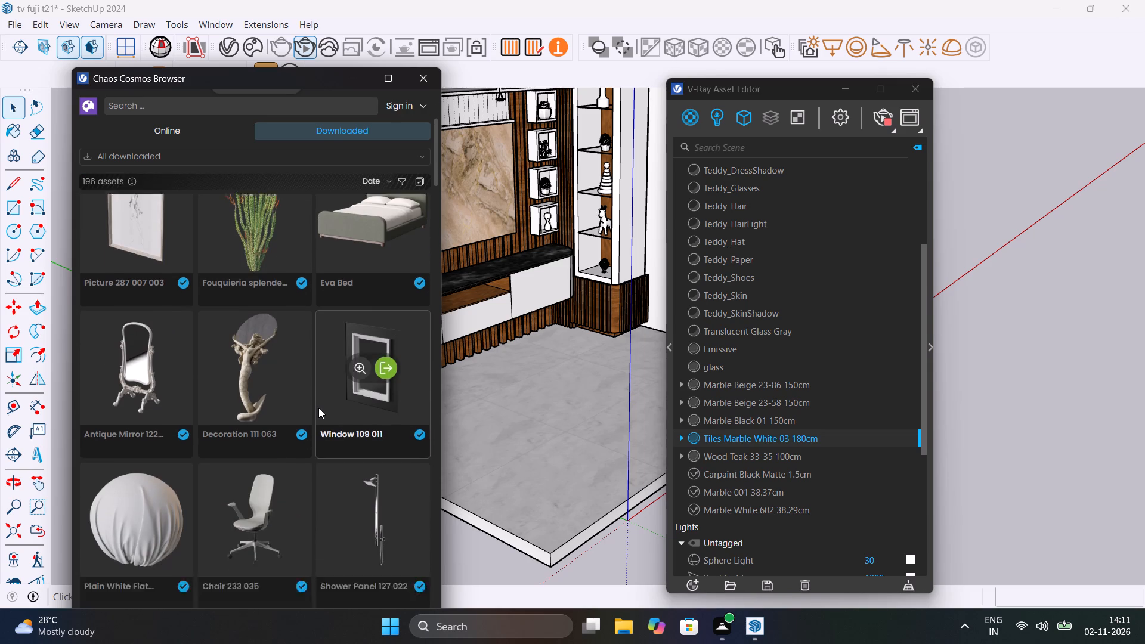
pyautogui.scroll(-11, 318, 408)
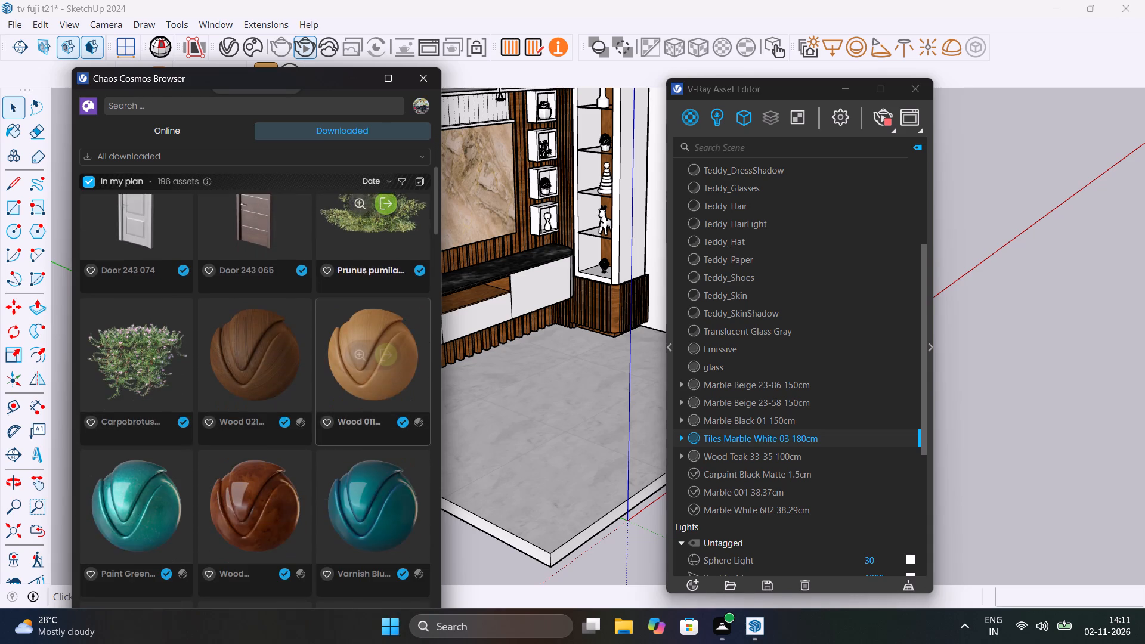
pyautogui.scroll(-5, 318, 408)
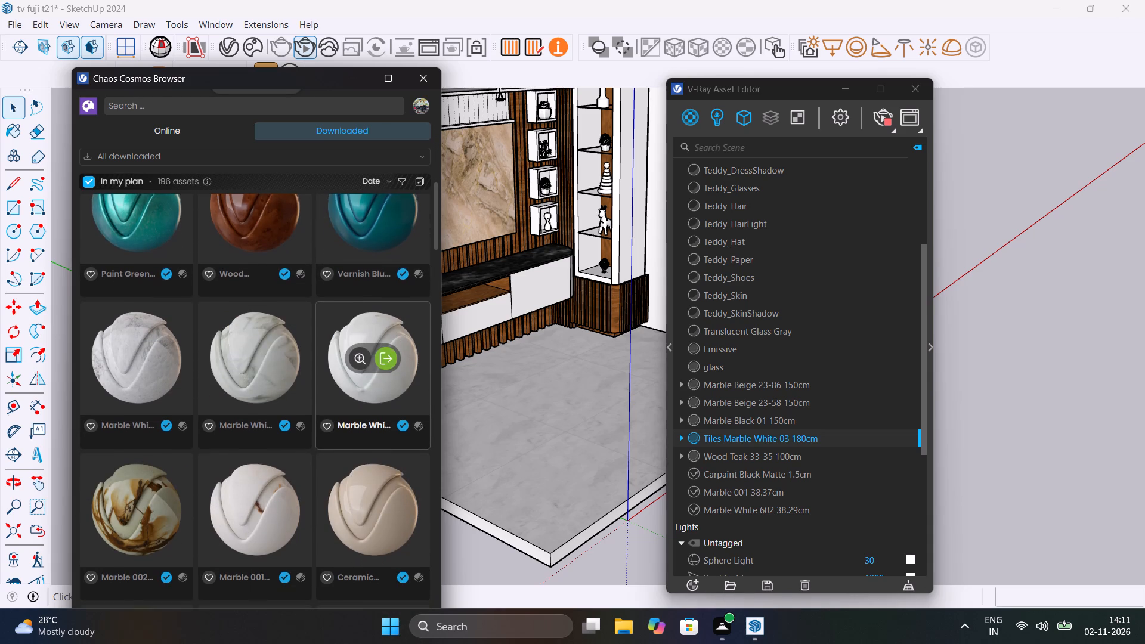
pyautogui.scroll(-2, 318, 408)
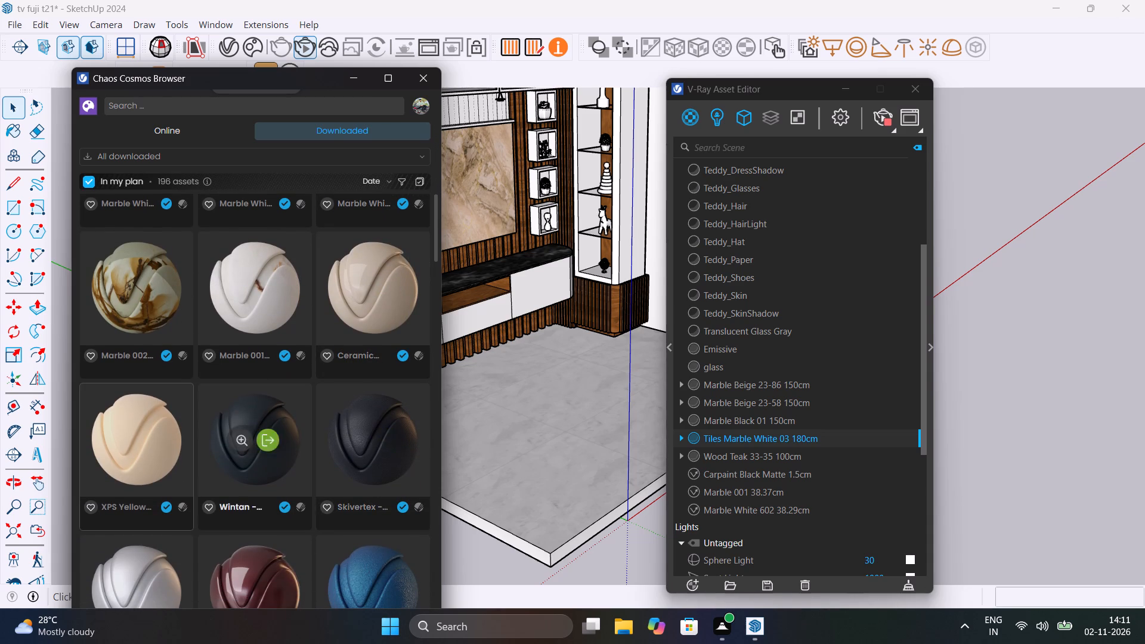
pyautogui.click(151, 446)
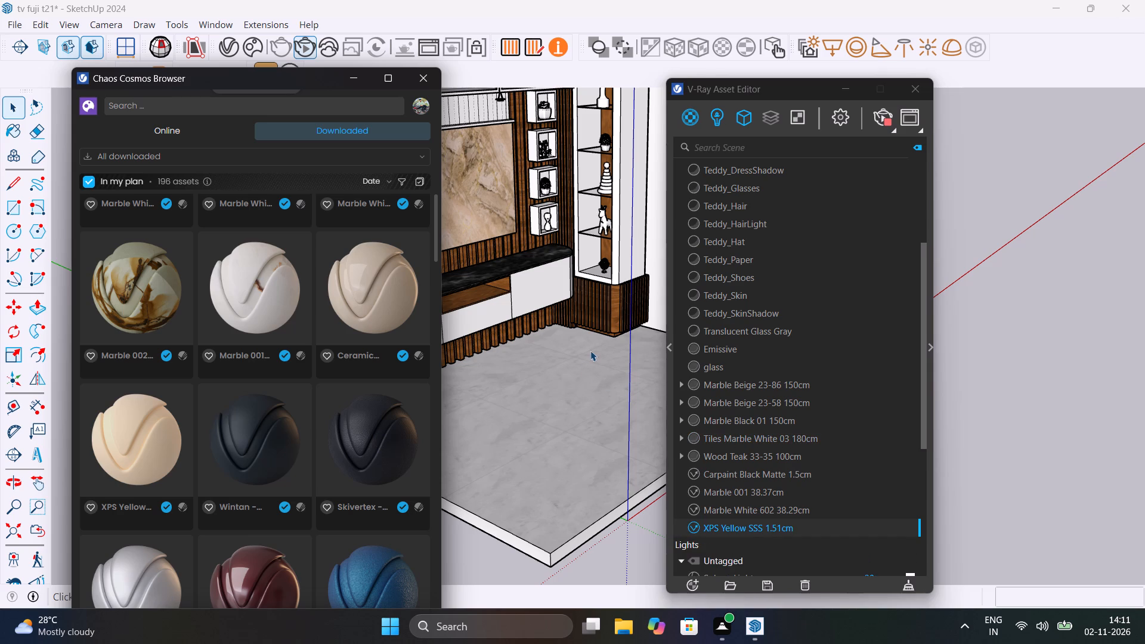
# Apply XPS Yellow SSS 1.51cm to the inner face of the plain side wall beside the display shelf, inside its group.
pyautogui.moveTo(590, 351); pyautogui.dragTo(488, 488, button='middle')
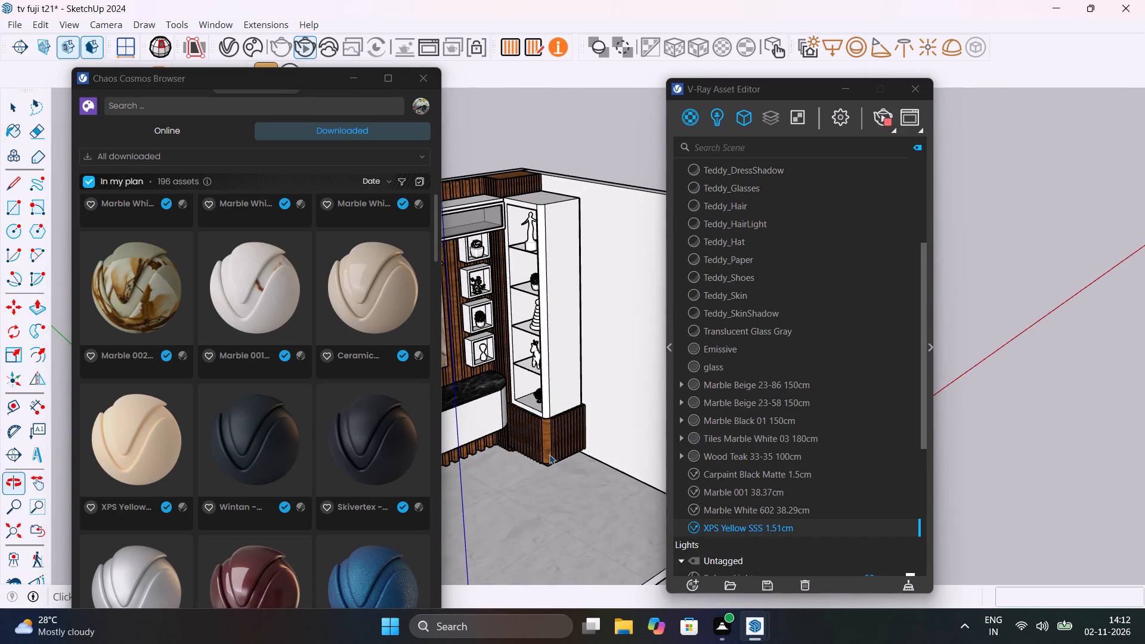
pyautogui.click(655, 329)
pyautogui.doubleClick(645, 315)
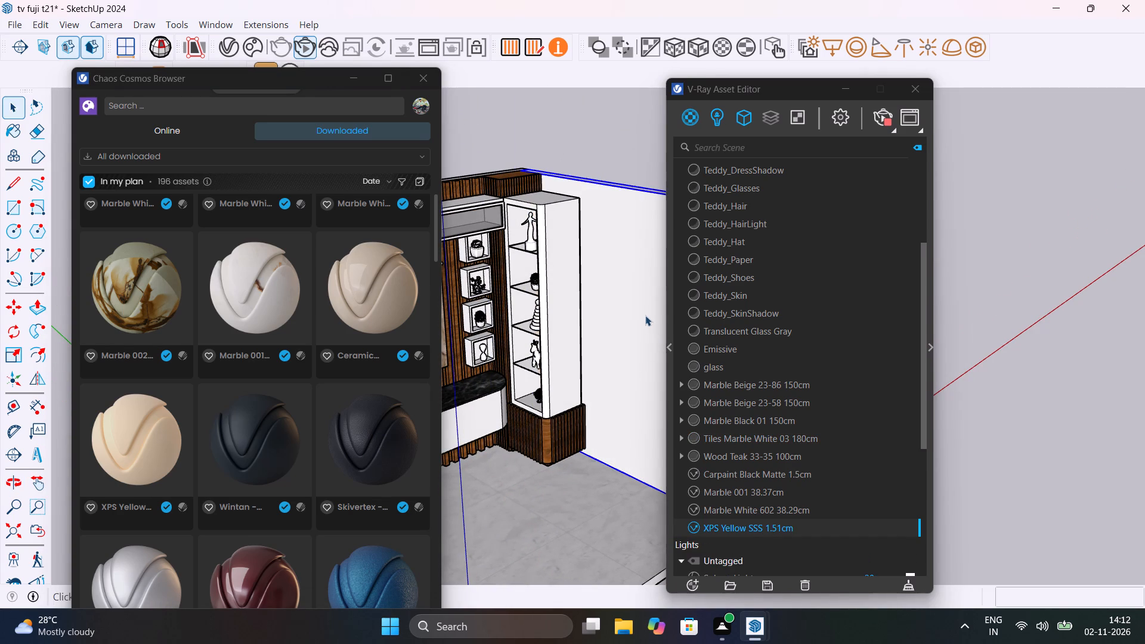
pyautogui.doubleClick(645, 315)
pyautogui.click(645, 315)
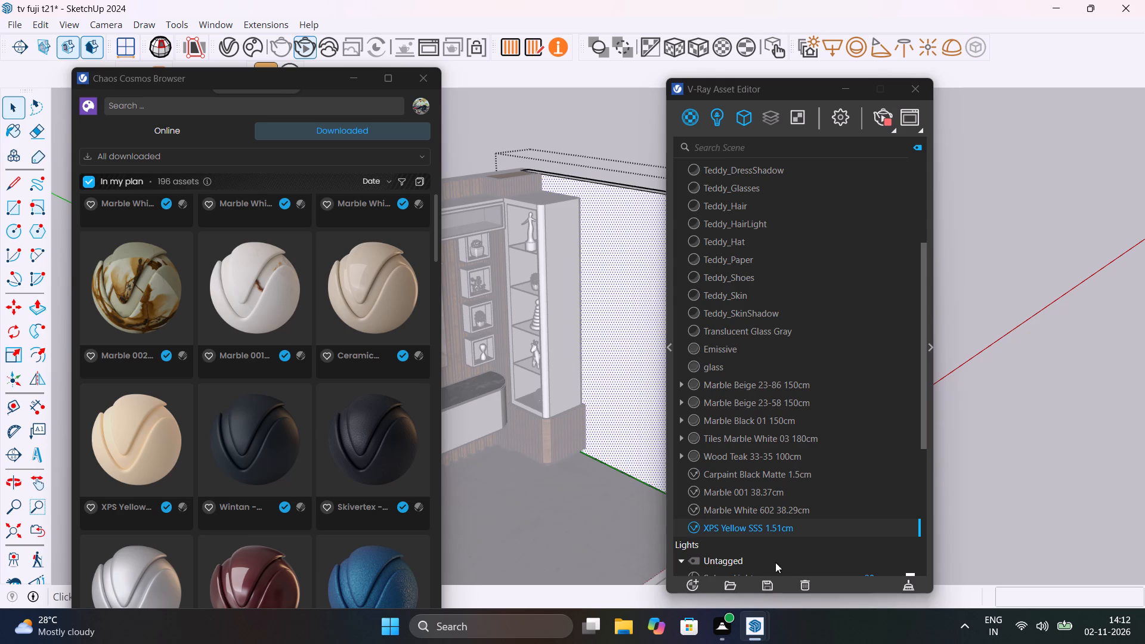
pyautogui.rightClick(812, 528)
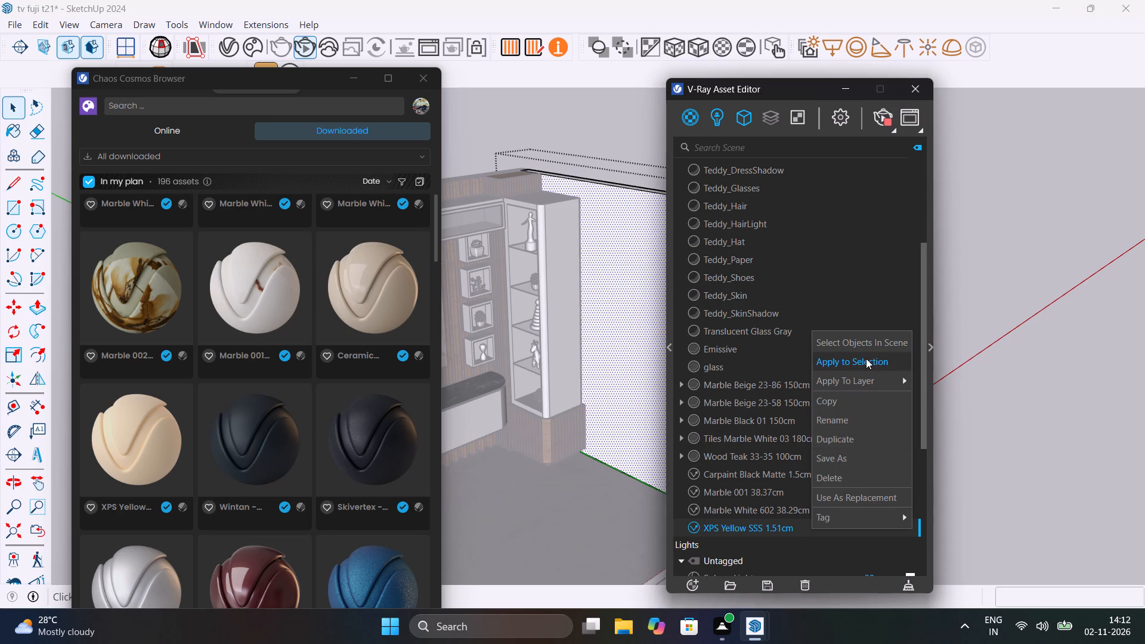
pyautogui.click(866, 358)
# Apply XPS Yellow SSS 1.51cm to the back wall's narrow face beside the wood panelling, close the asset editor and leave the group.
pyautogui.scroll(-11, 606, 408)
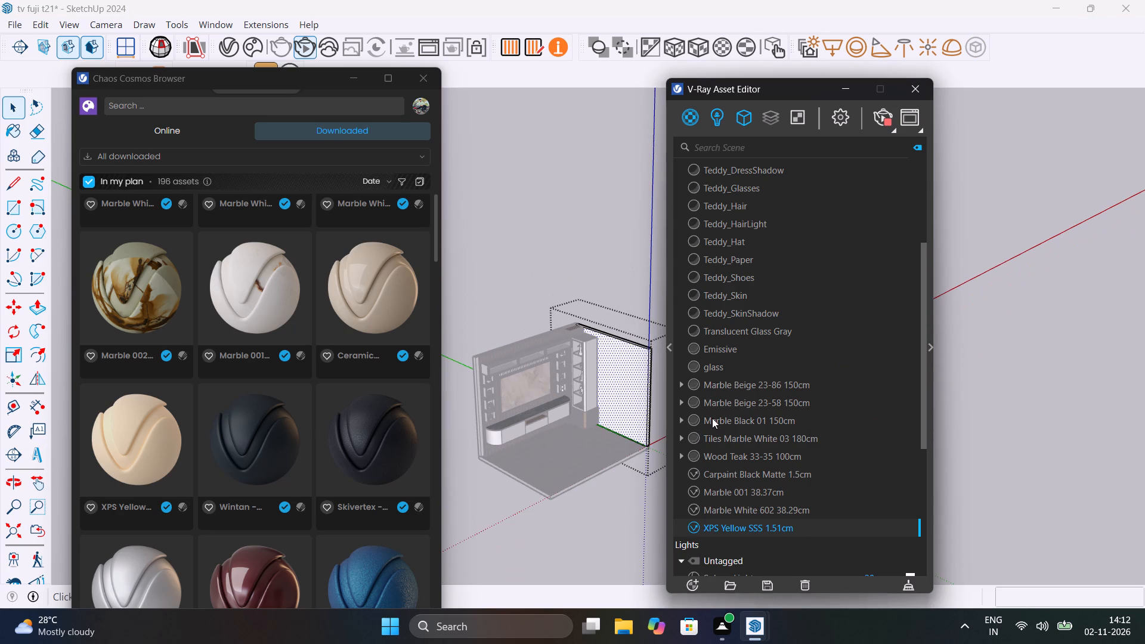
pyautogui.scroll(20, 482, 390)
pyautogui.scroll(3, 482, 390)
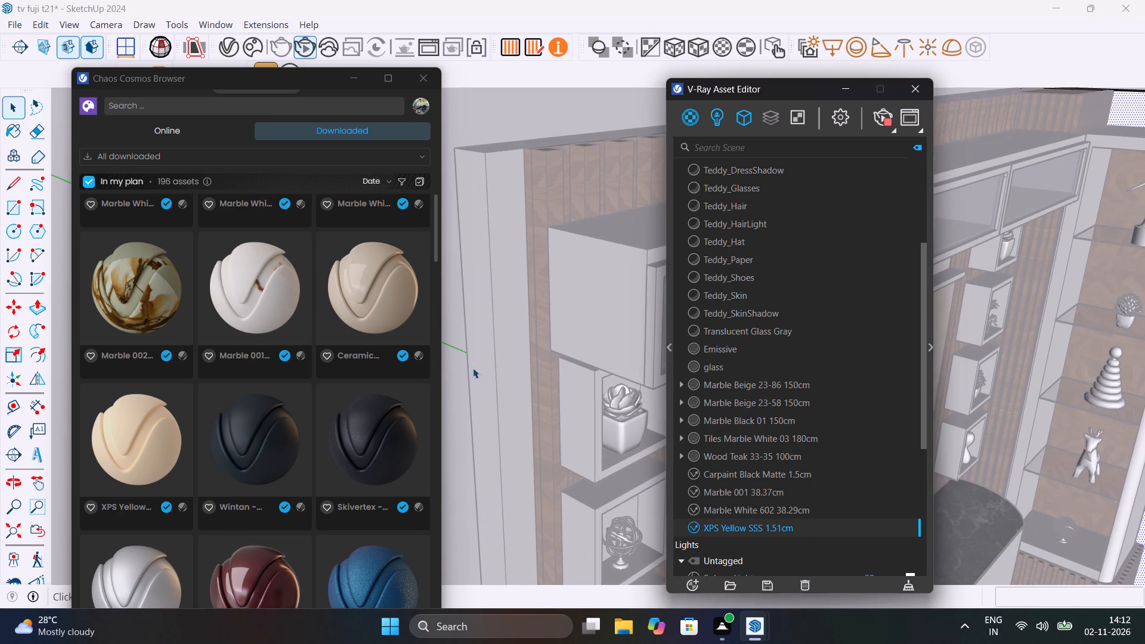
pyautogui.click(505, 377)
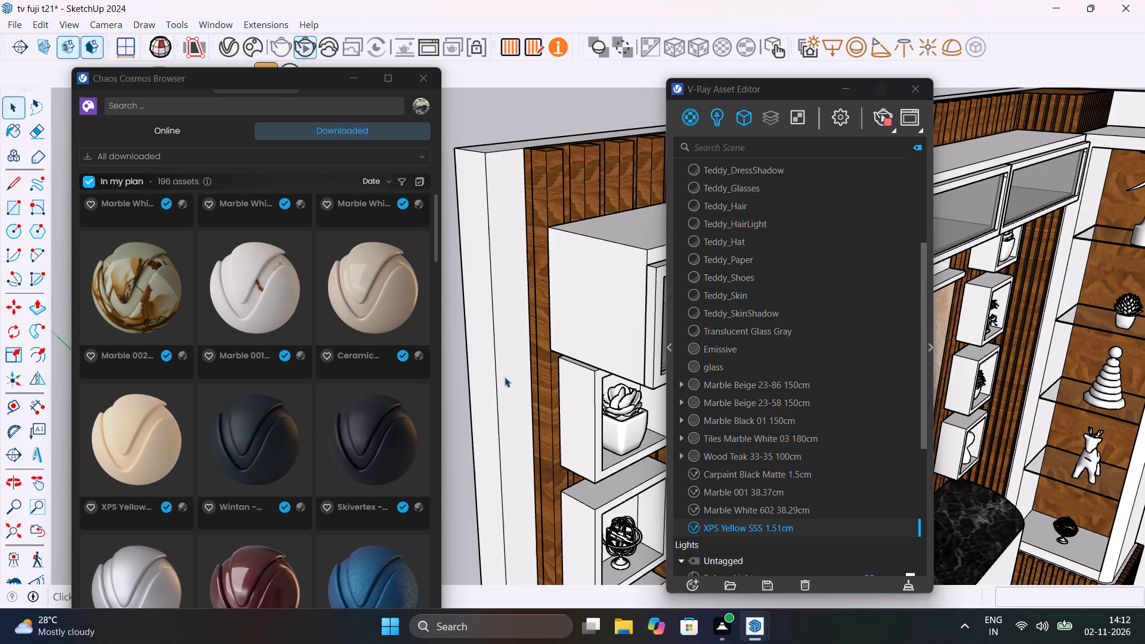
pyautogui.doubleClick(505, 377)
pyautogui.click(507, 367)
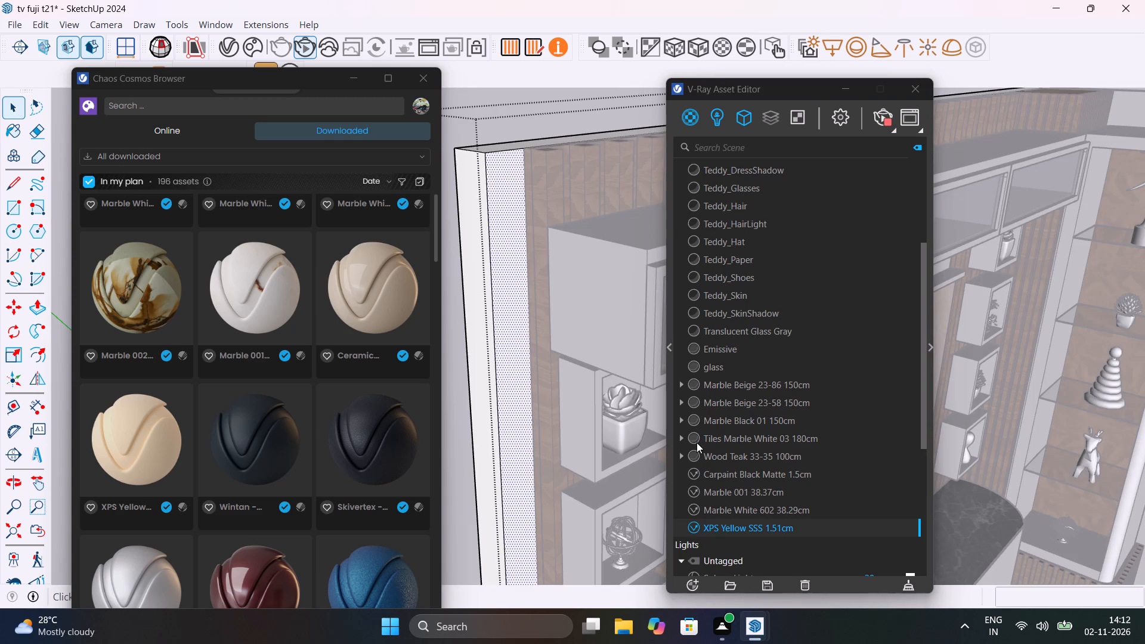
pyautogui.rightClick(789, 523)
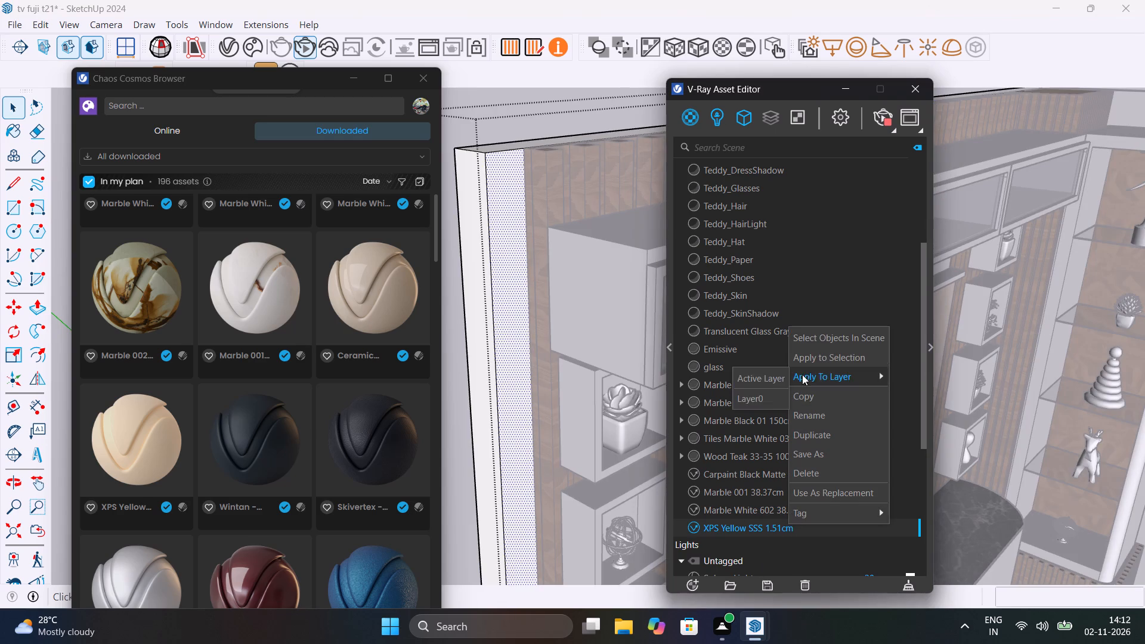
pyautogui.click(820, 358)
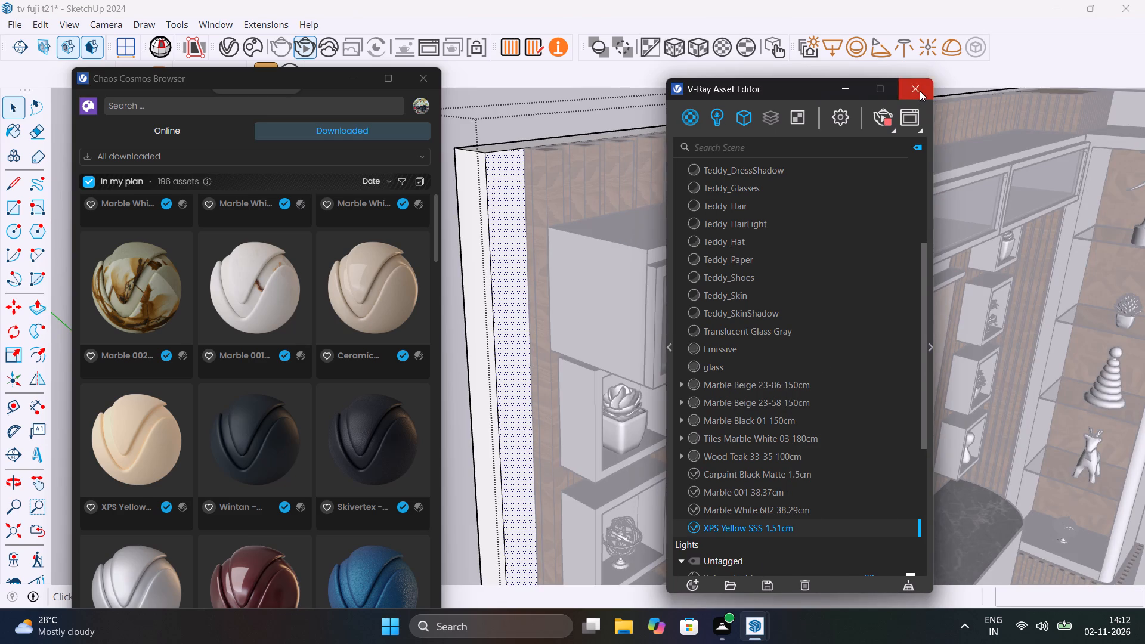
pyautogui.click(920, 91)
pyautogui.scroll(-11, 714, 262)
pyautogui.click(553, 352)
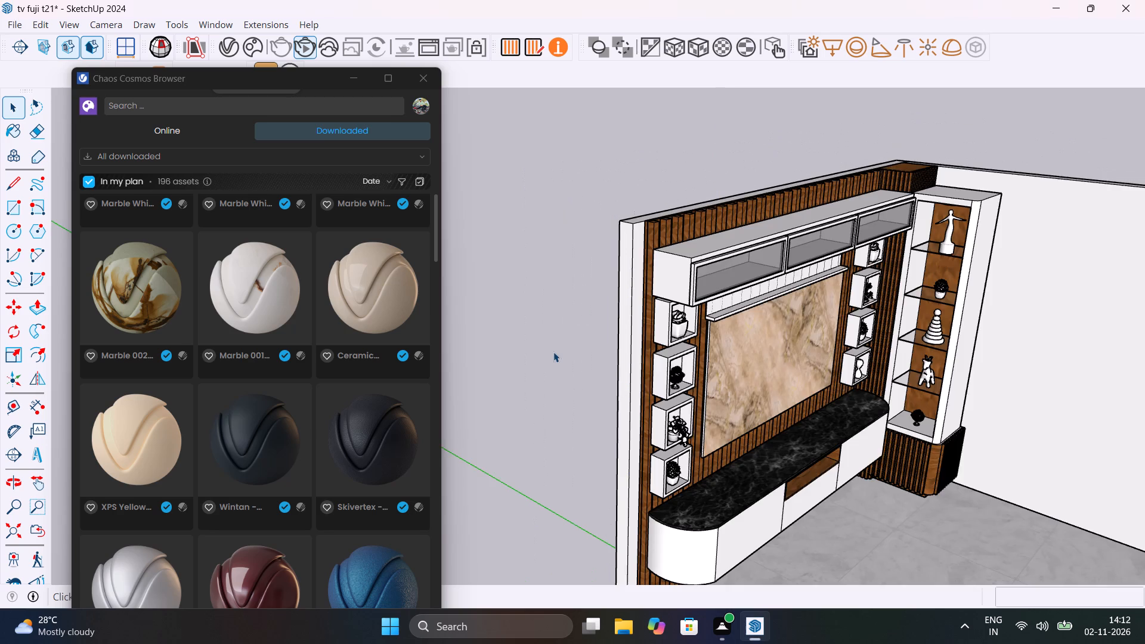
# Search the online Cosmos library for handle.
pyautogui.moveTo(732, 381); pyautogui.dragTo(582, 314, button='middle')
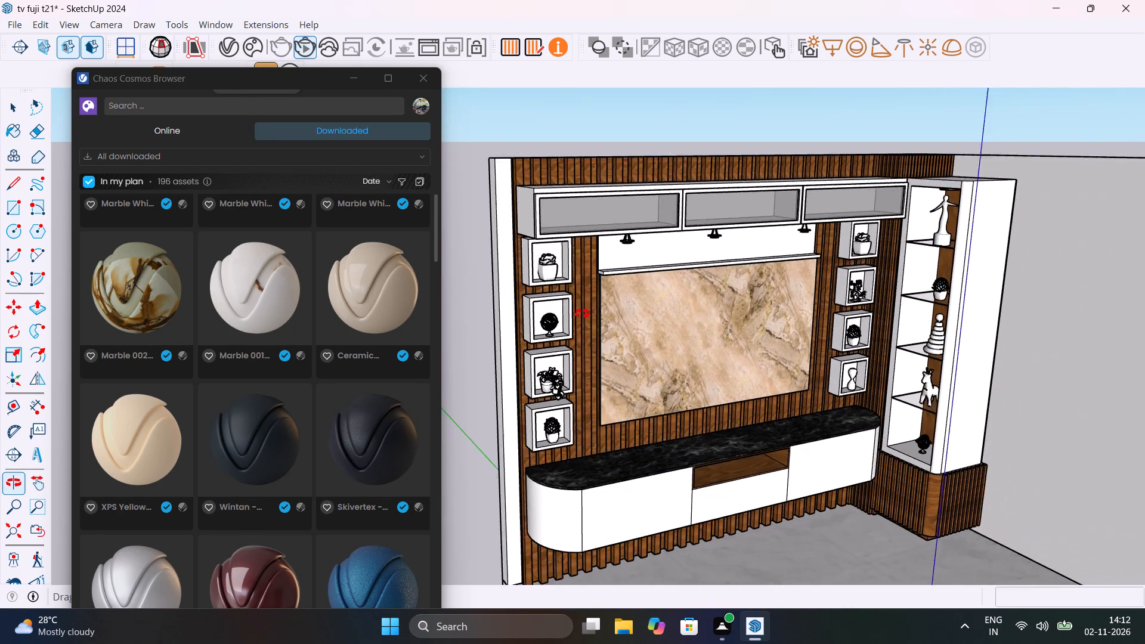
pyautogui.moveTo(582, 314); pyautogui.dragTo(558, 284, button='middle')
pyautogui.keyDown('shift'); pyautogui.moveTo(767, 499); pyautogui.dragTo(820, 402, button='middle'); pyautogui.keyUp('shift')
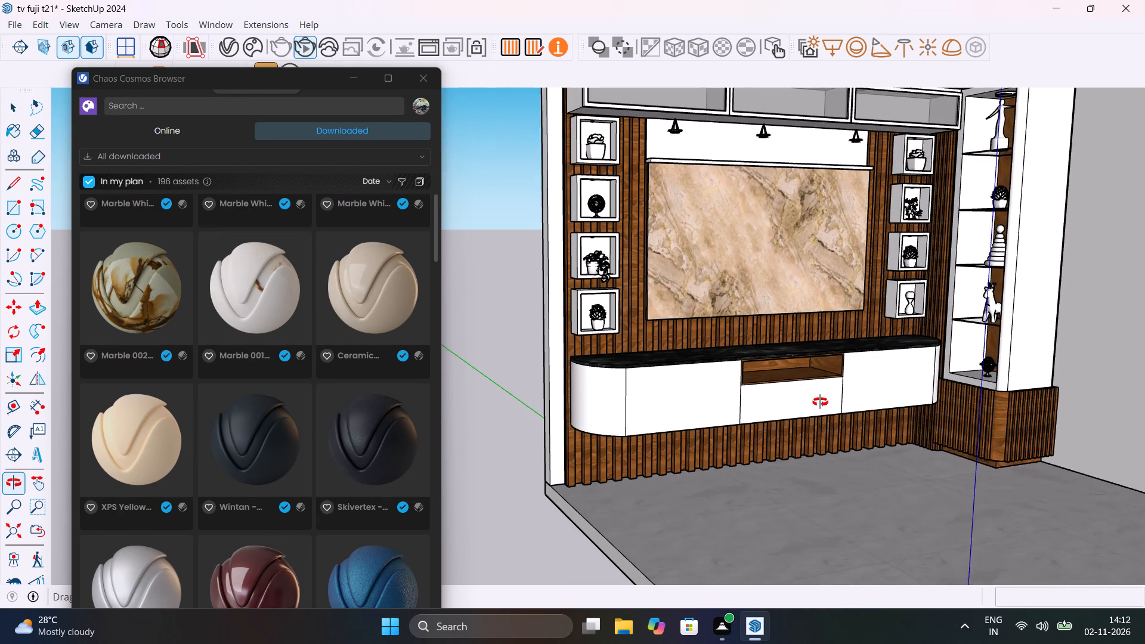
pyautogui.keyDown('shift'); pyautogui.moveTo(820, 402); pyautogui.dragTo(774, 402, button='middle'); pyautogui.keyUp('shift')
pyautogui.scroll(-1, 605, 444)
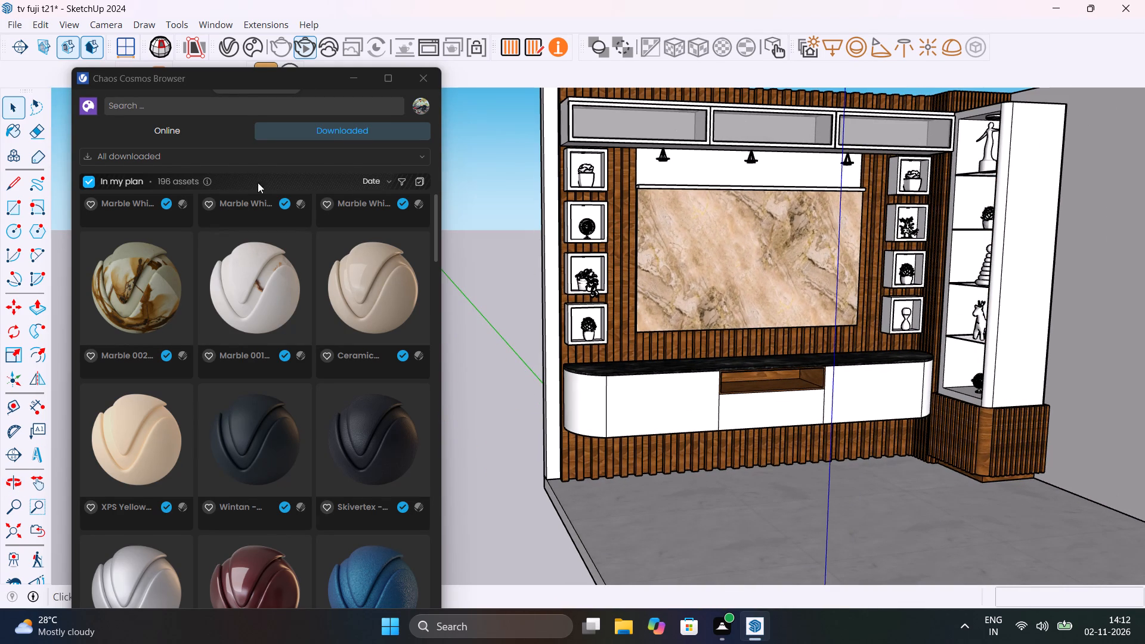
pyautogui.click(189, 134)
pyautogui.click(370, 105)
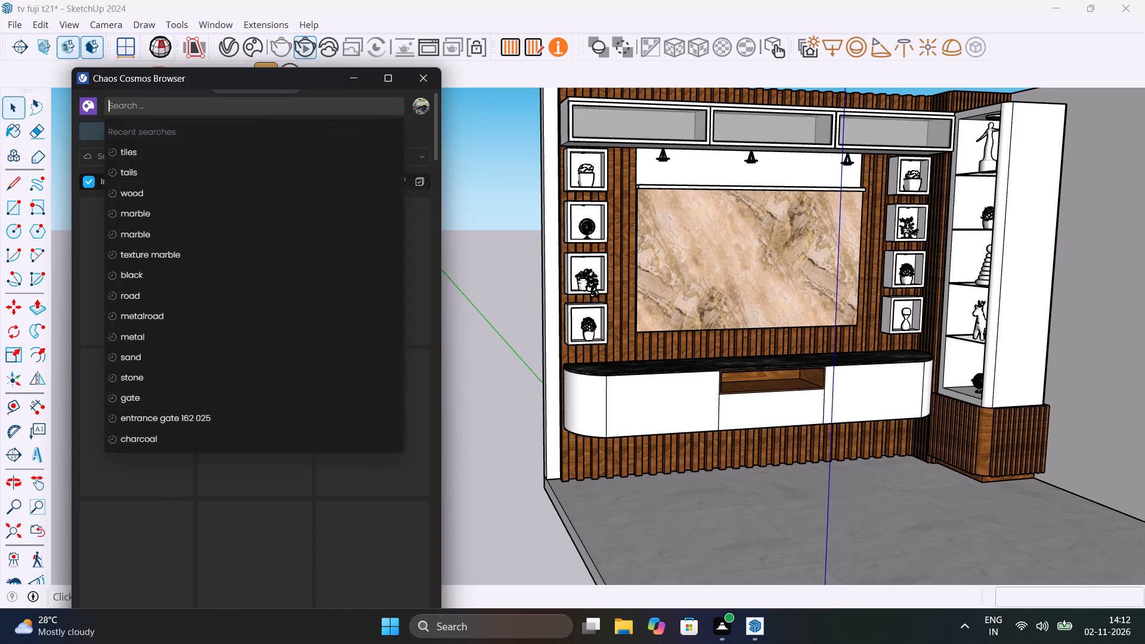
pyautogui.press('h')
pyautogui.write('ANDLE')
pyautogui.press('Return')
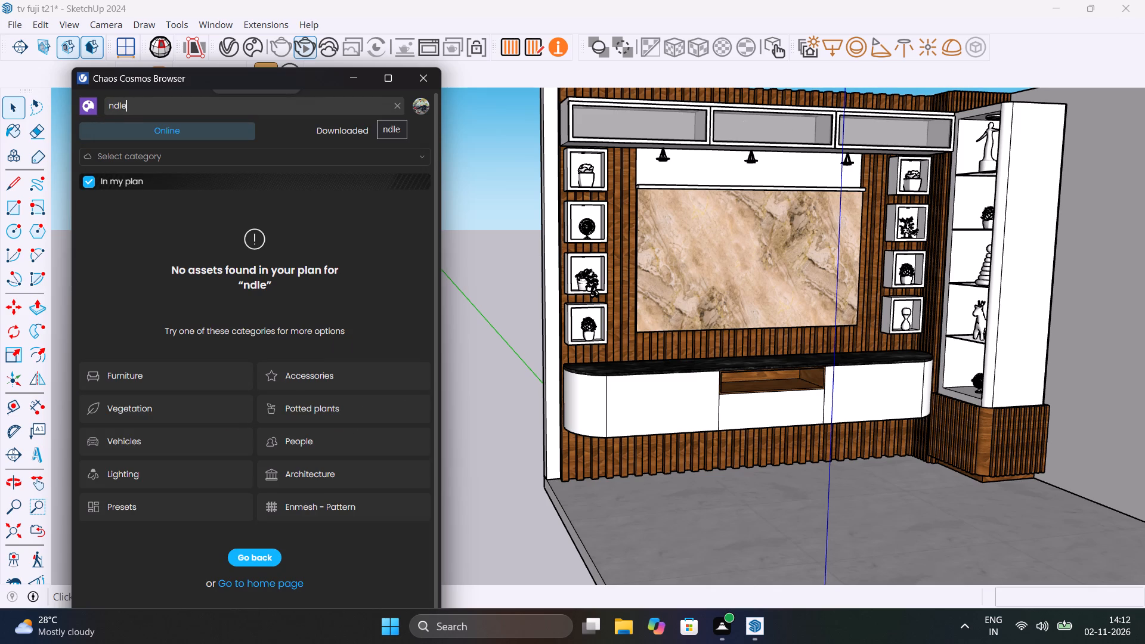
pyautogui.press('BackSpace')
pyautogui.press('BackSpace')
pyautogui.press('BackSpace')
pyautogui.press('BackSpace')
pyautogui.press('BackSpace')
pyautogui.press('BackSpace')
pyautogui.press('BackSpace')
pyautogui.press('BackSpace')
pyautogui.press('BackSpace')
pyautogui.press('BackSpace')
pyautogui.press('BackSpace')
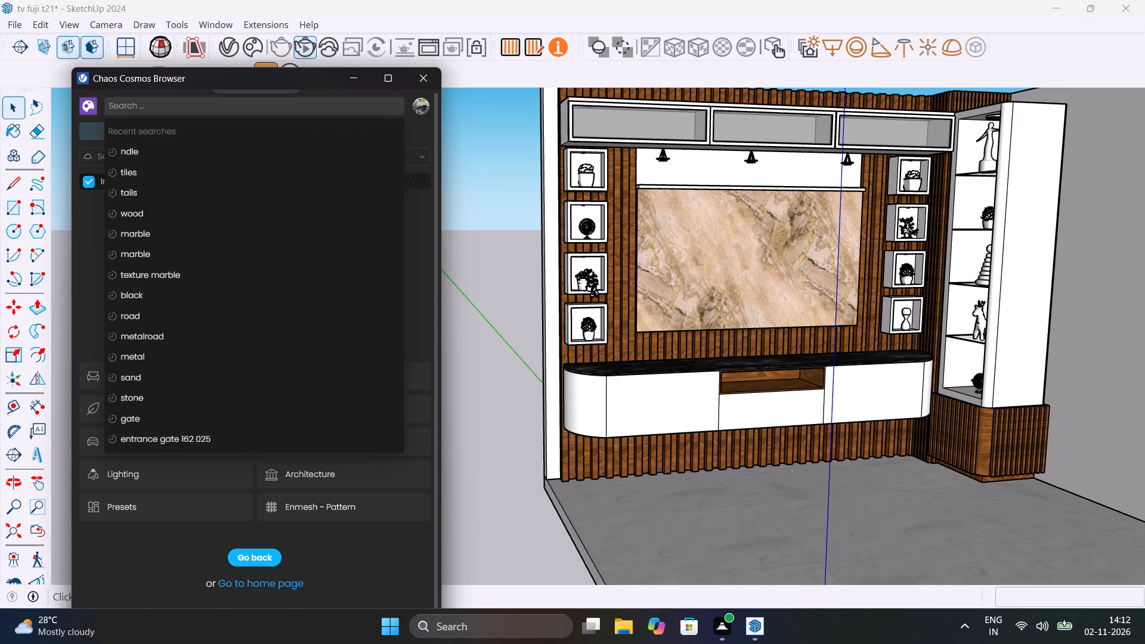
pyautogui.press('h')
pyautogui.press('a')
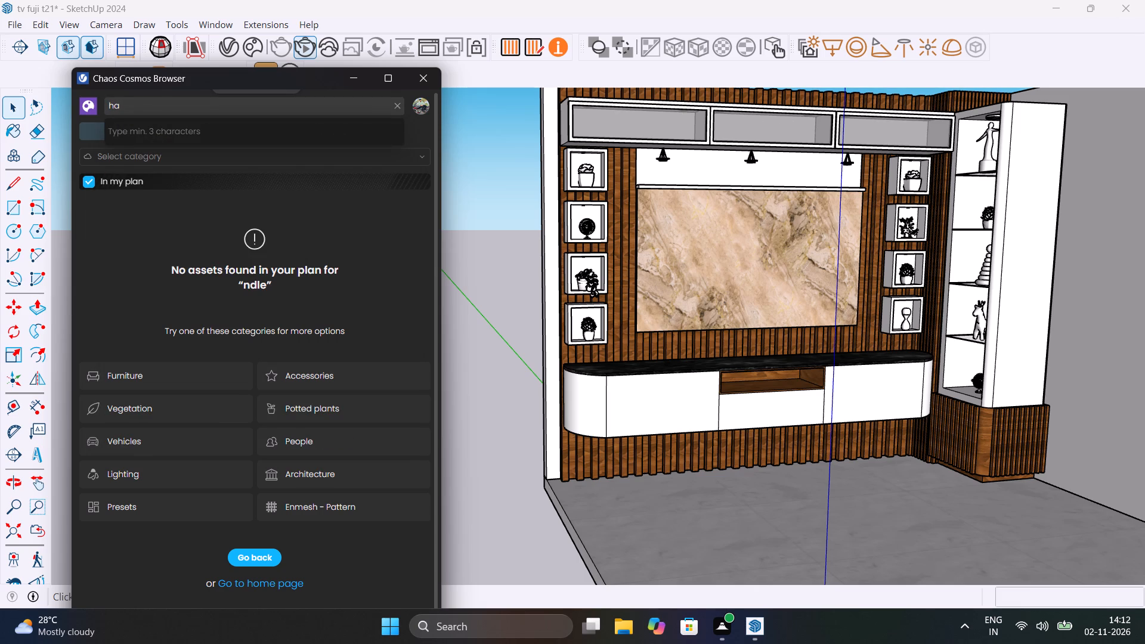
pyautogui.press('n')
pyautogui.write('DLE')
pyautogui.press('Return')
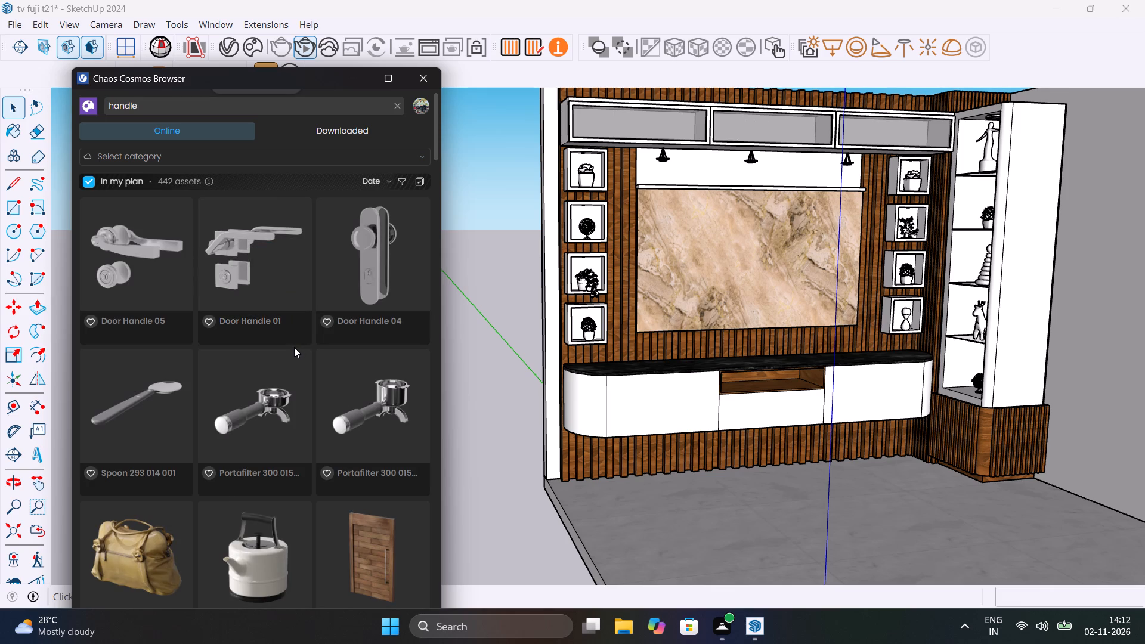
# Look through the Cosmos search results for a suitable cabinet handle, and close the asset browser.
pyautogui.scroll(-1, 294, 347)
pyautogui.scroll(1, 294, 347)
pyautogui.scroll(-4, 294, 347)
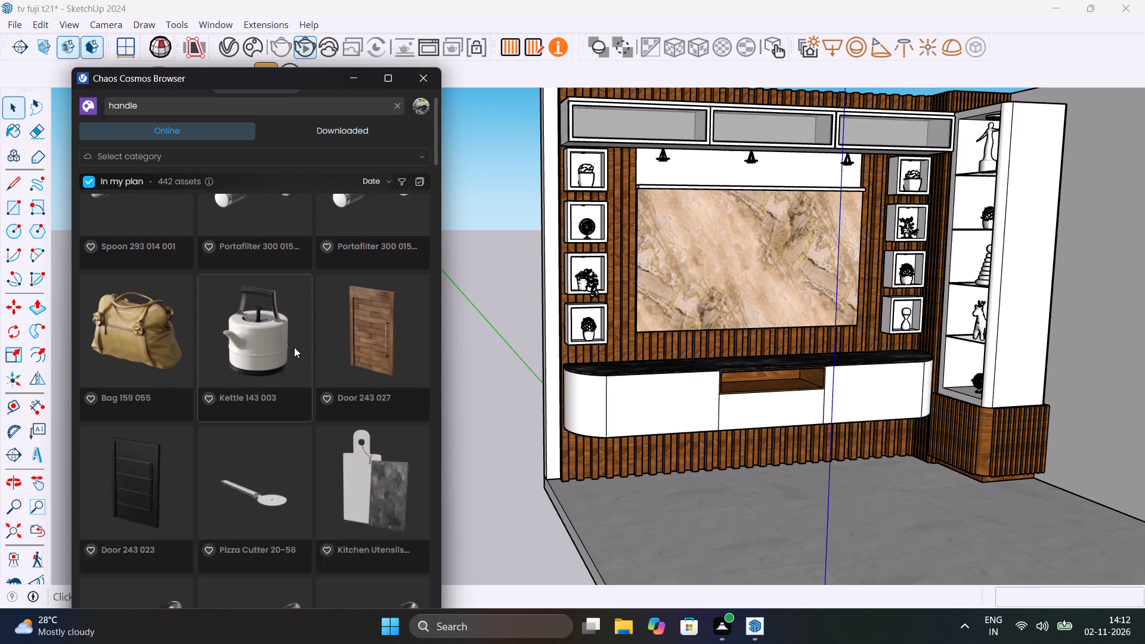
pyautogui.scroll(-9, 294, 347)
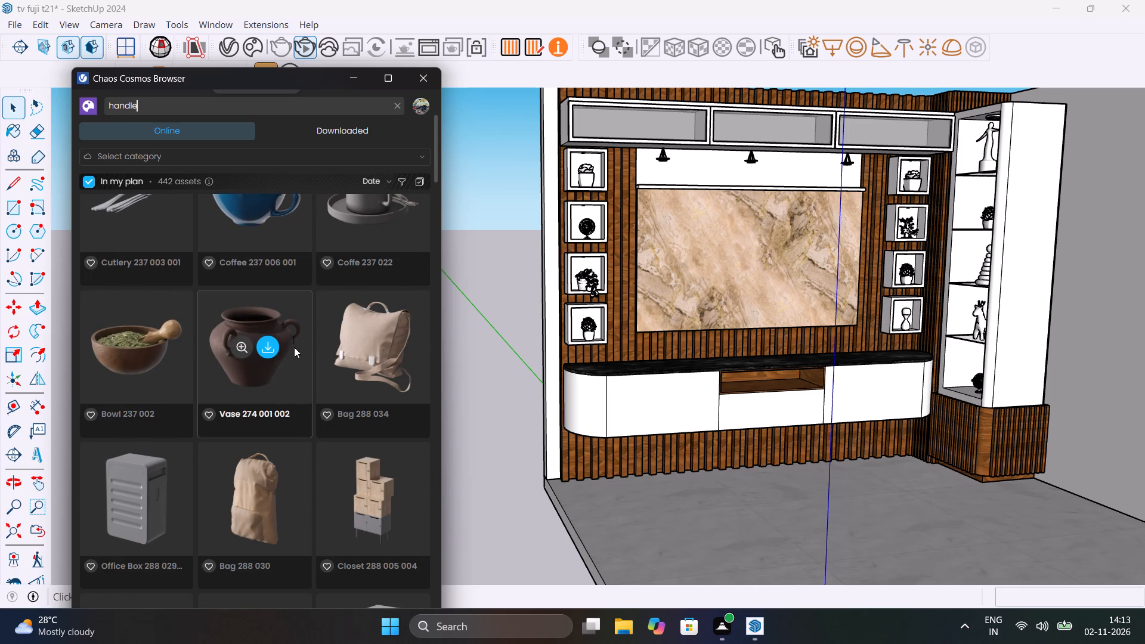
pyautogui.scroll(-9, 294, 347)
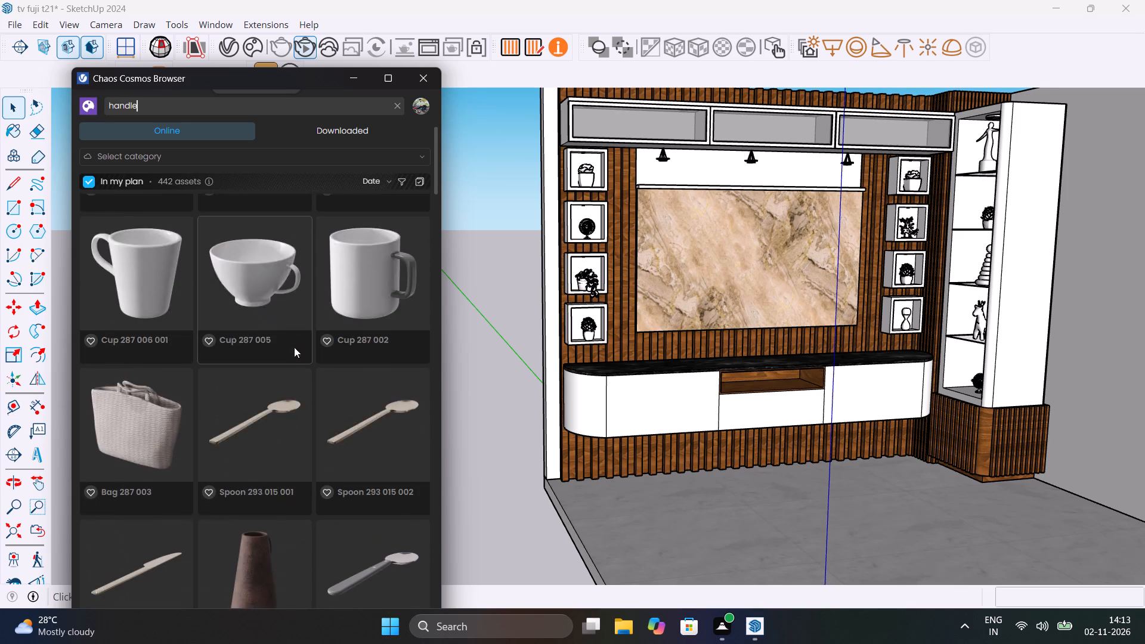
pyautogui.scroll(-14, 294, 347)
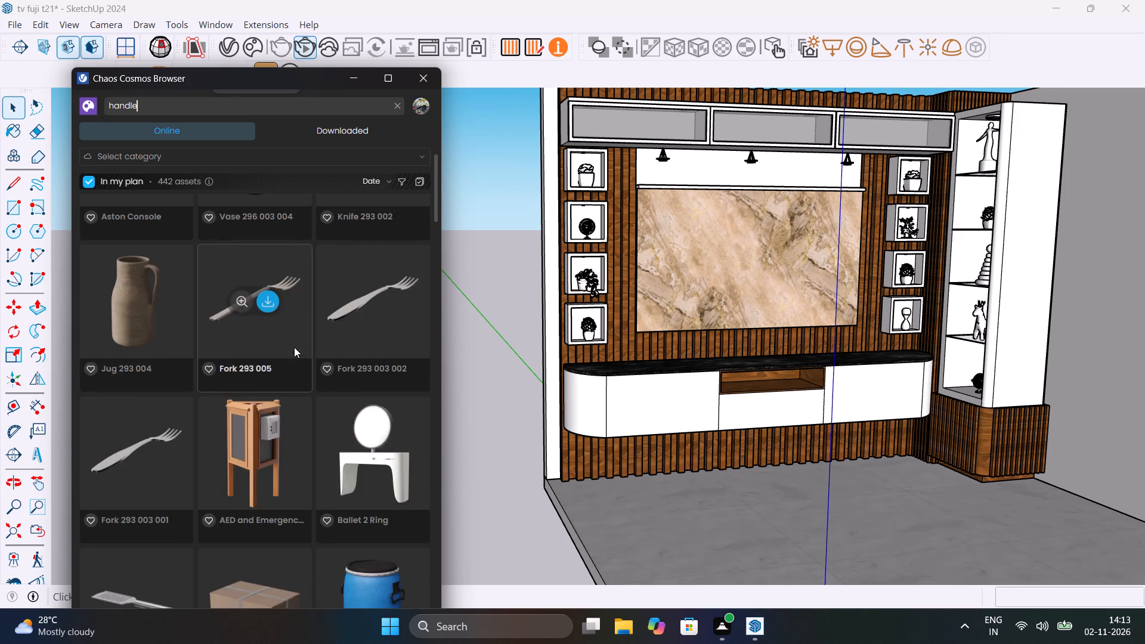
pyautogui.scroll(-15, 294, 347)
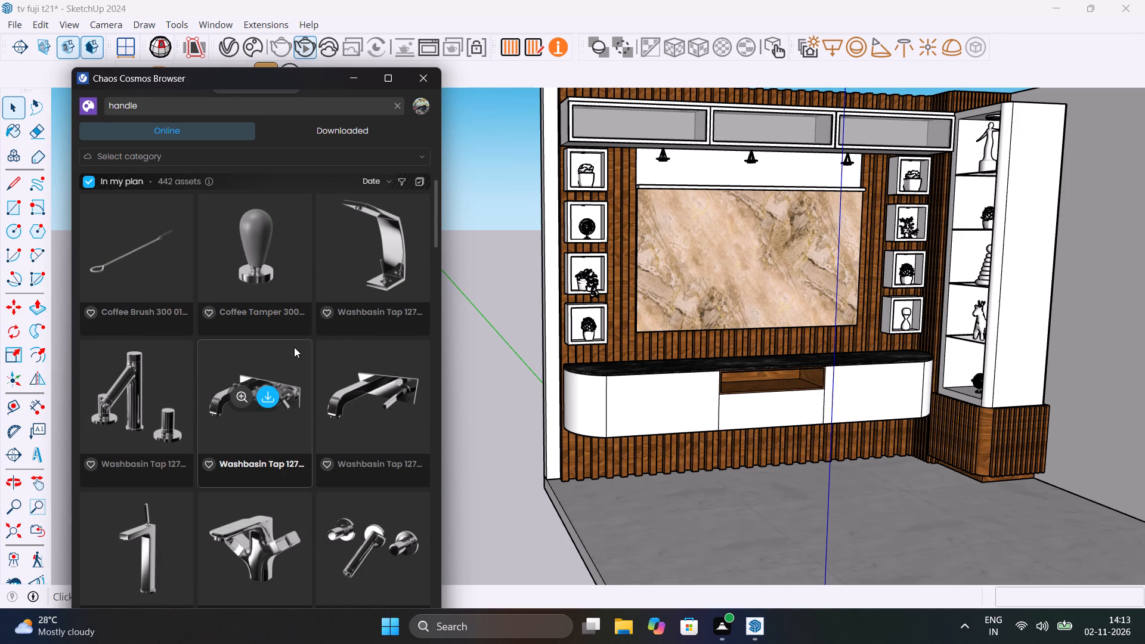
pyautogui.scroll(-1, 309, 383)
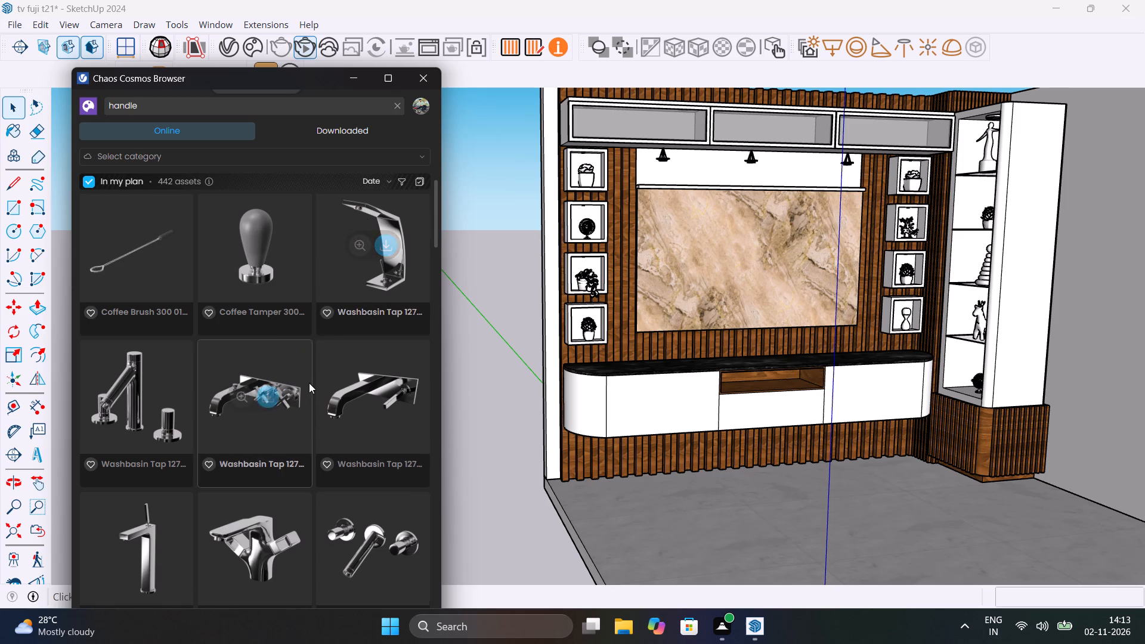
pyautogui.scroll(-2, 309, 383)
pyautogui.scroll(4, 309, 383)
pyautogui.scroll(-7, 309, 383)
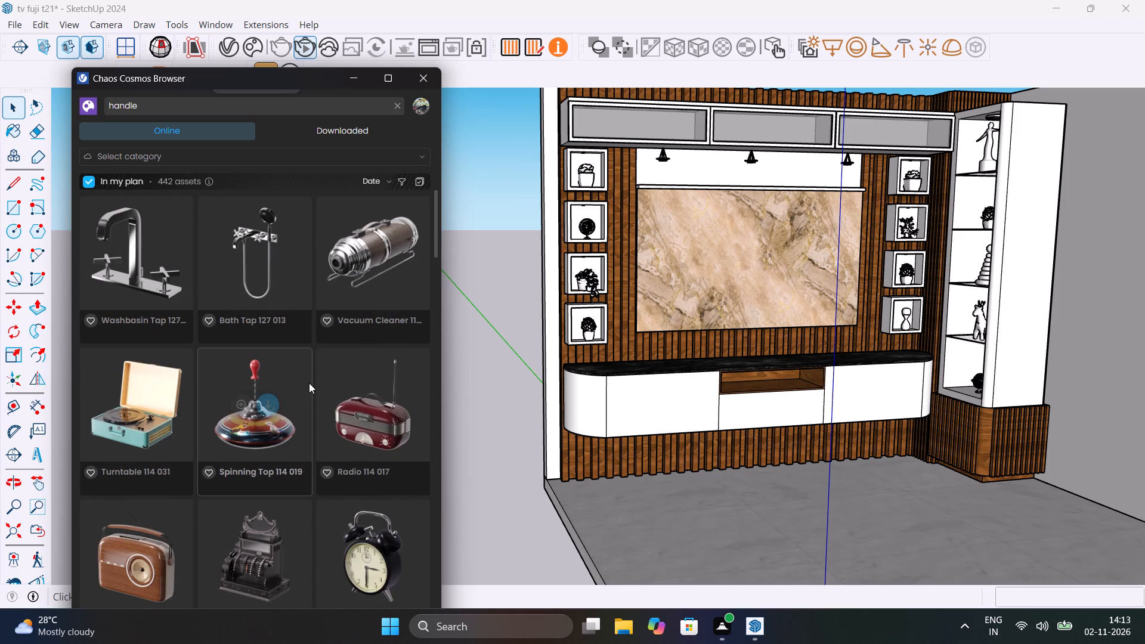
pyautogui.scroll(-3, 309, 383)
pyautogui.click(419, 80)
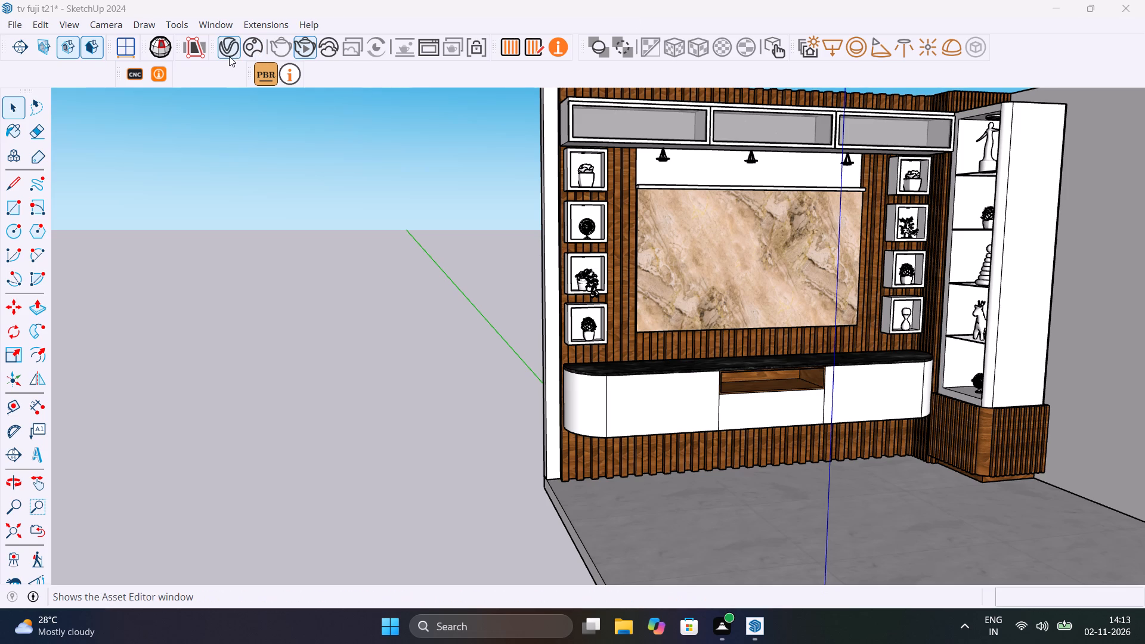
# Open 3D Warehouse and search its models for HANDLE.
pyautogui.click(225, 21)
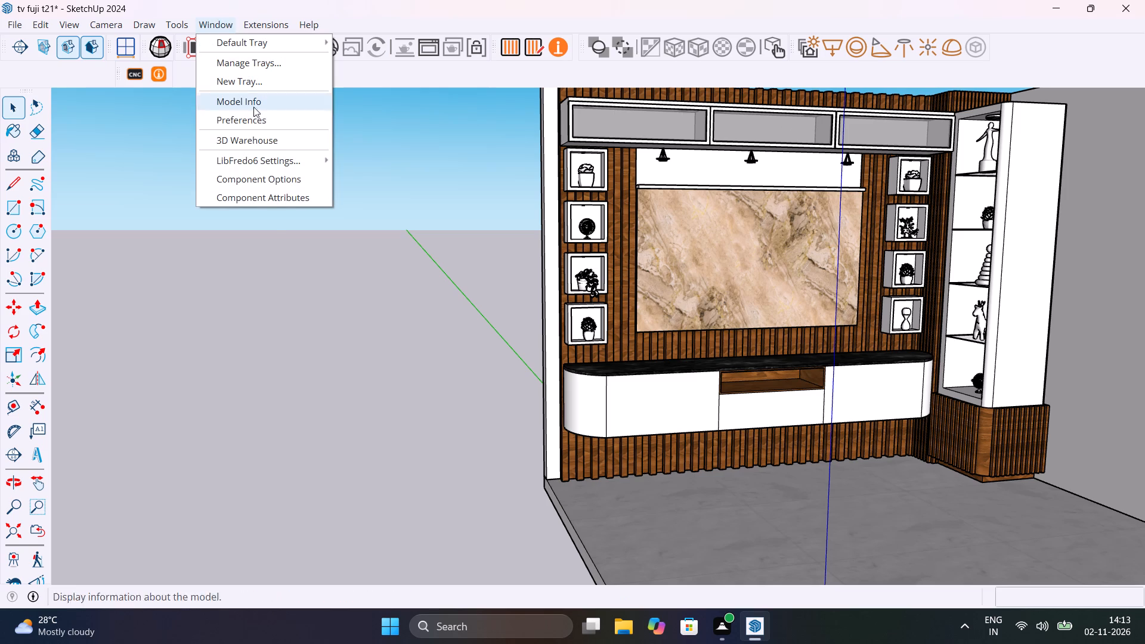
pyautogui.click(265, 135)
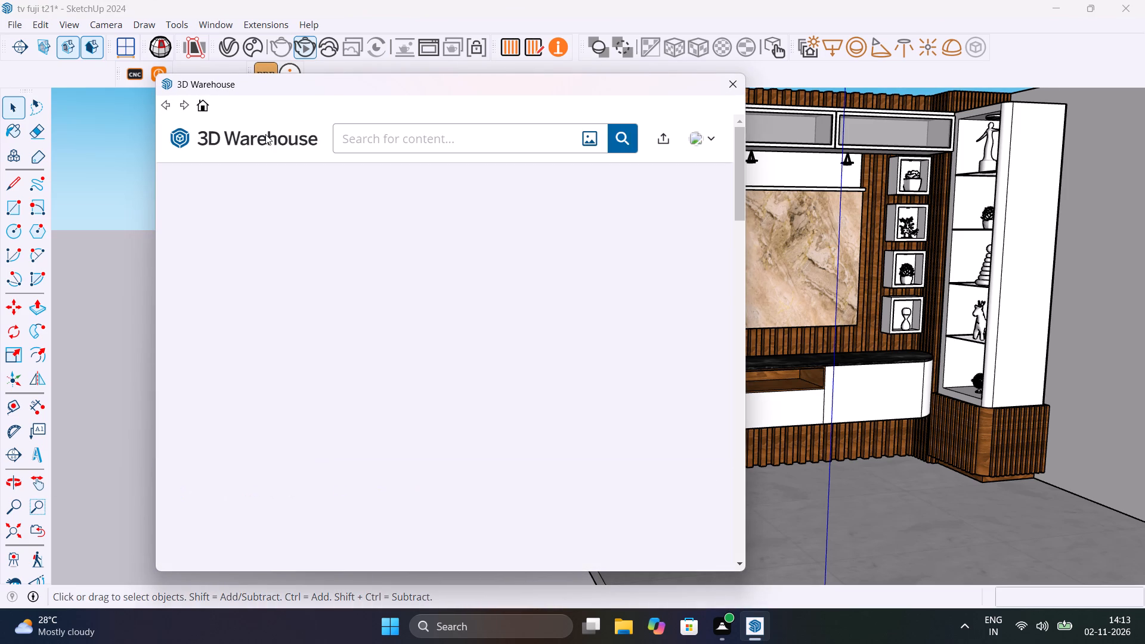
pyautogui.click(397, 138)
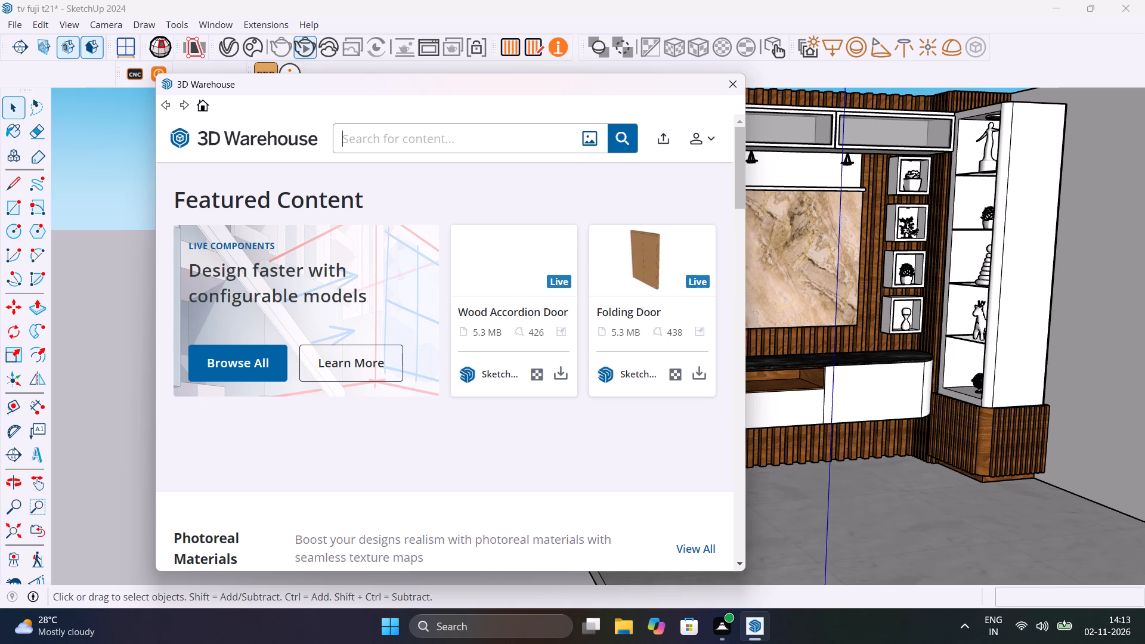
pyautogui.press('h')
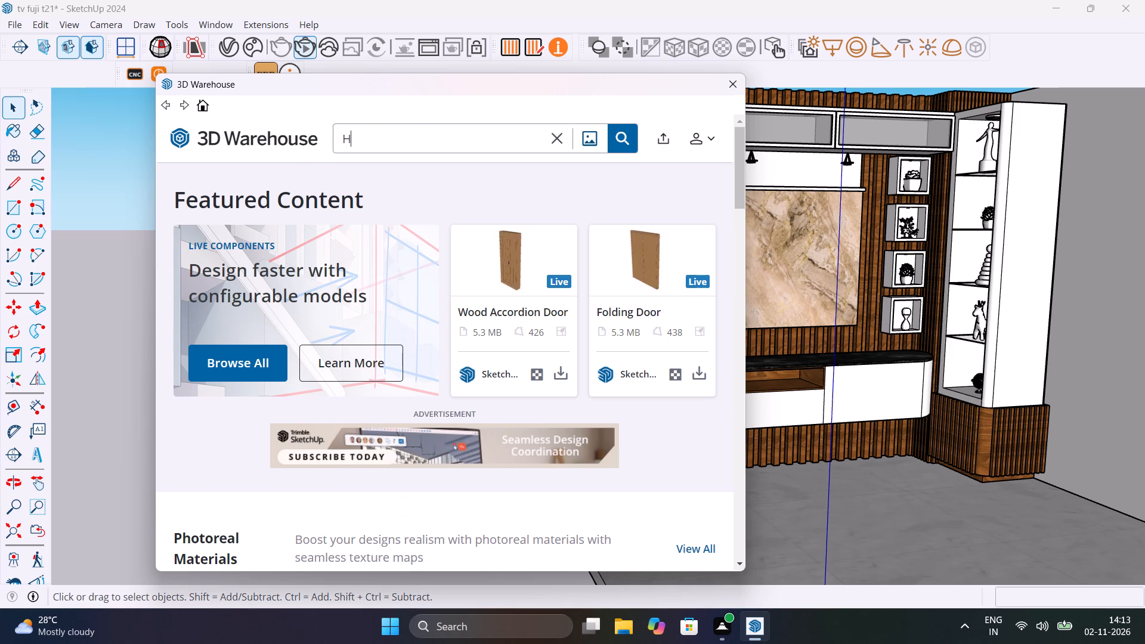
pyautogui.write('ANDLR')
pyautogui.press('BackSpace')
pyautogui.press('e')
pyautogui.press('Return')
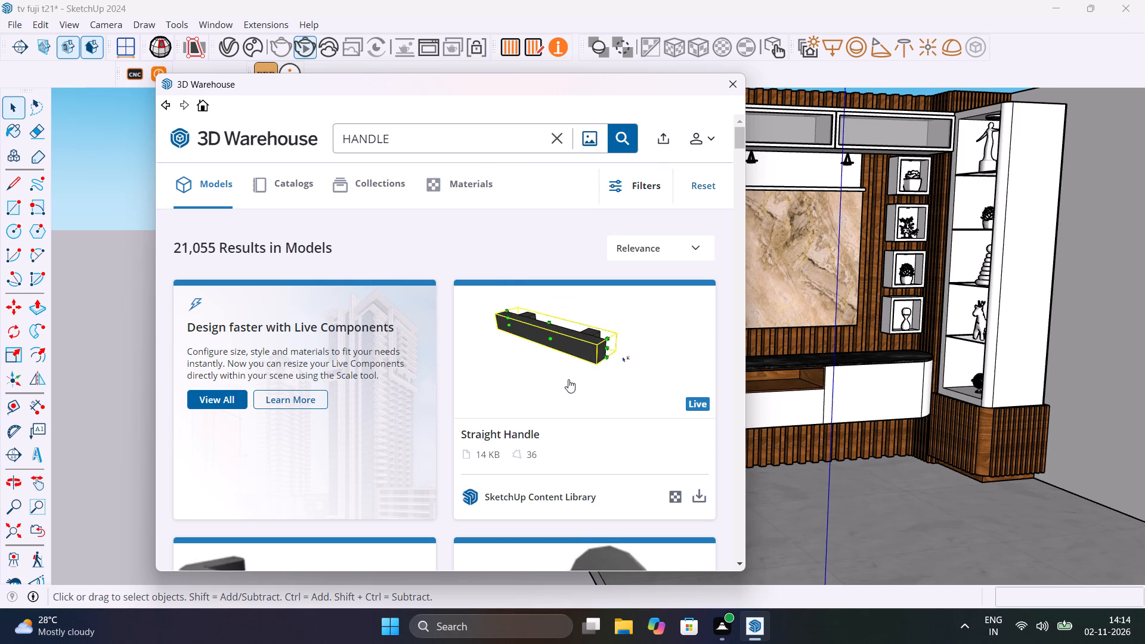
# Load the 22 KB black straight bar handle from 3D Warehouse directly into the model and place it on the ground outside the room.
pyautogui.scroll(-10, 567, 383)
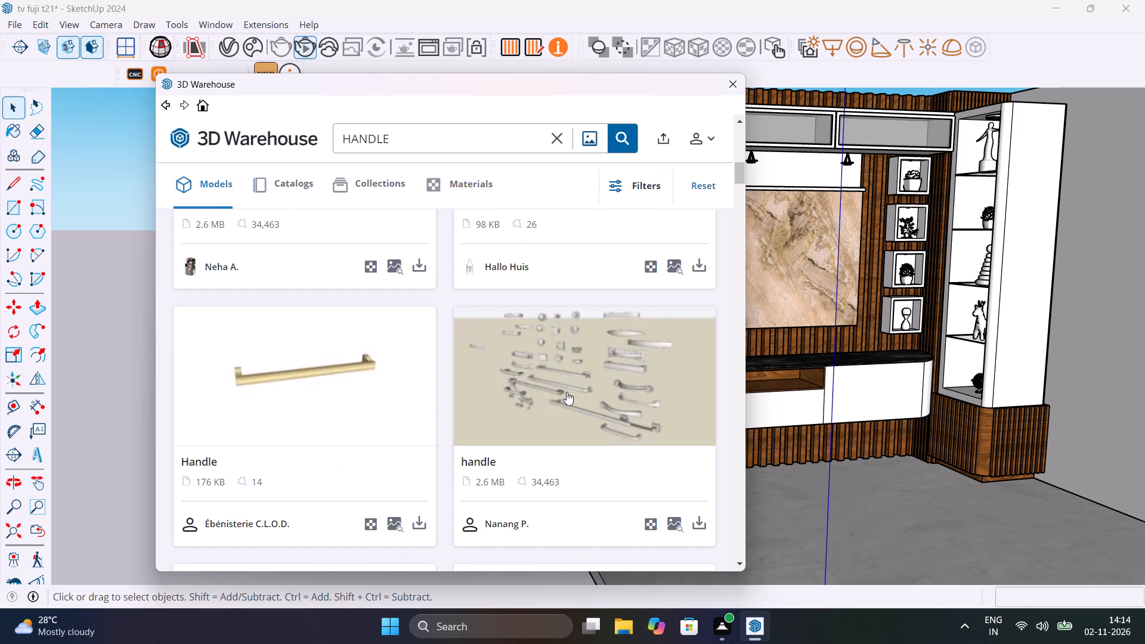
pyautogui.scroll(1, 567, 392)
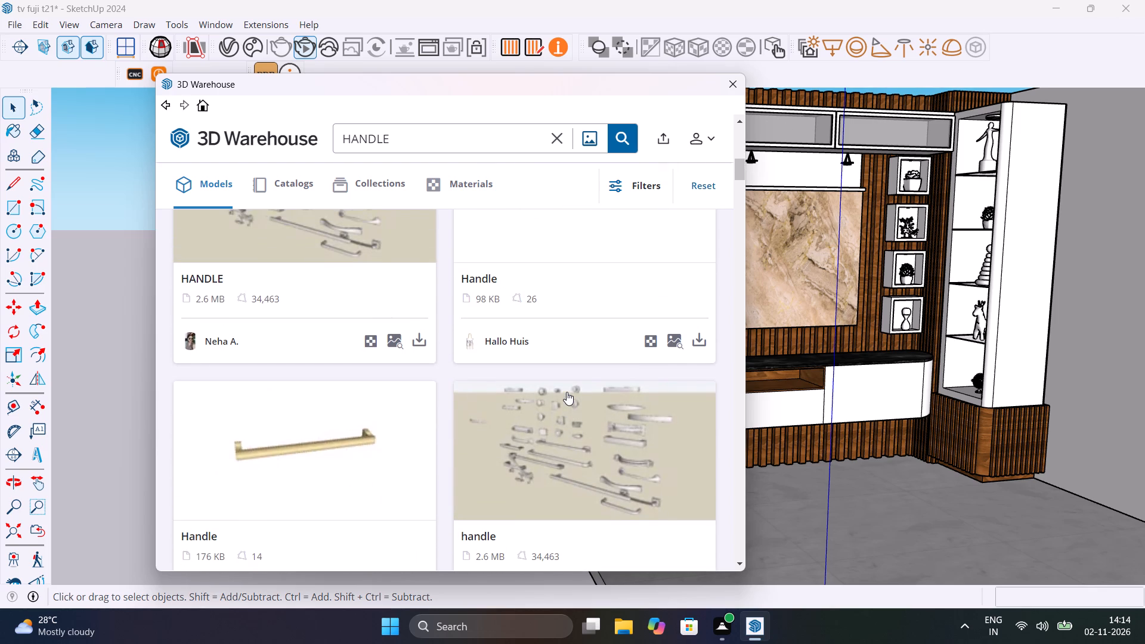
pyautogui.scroll(-11, 567, 392)
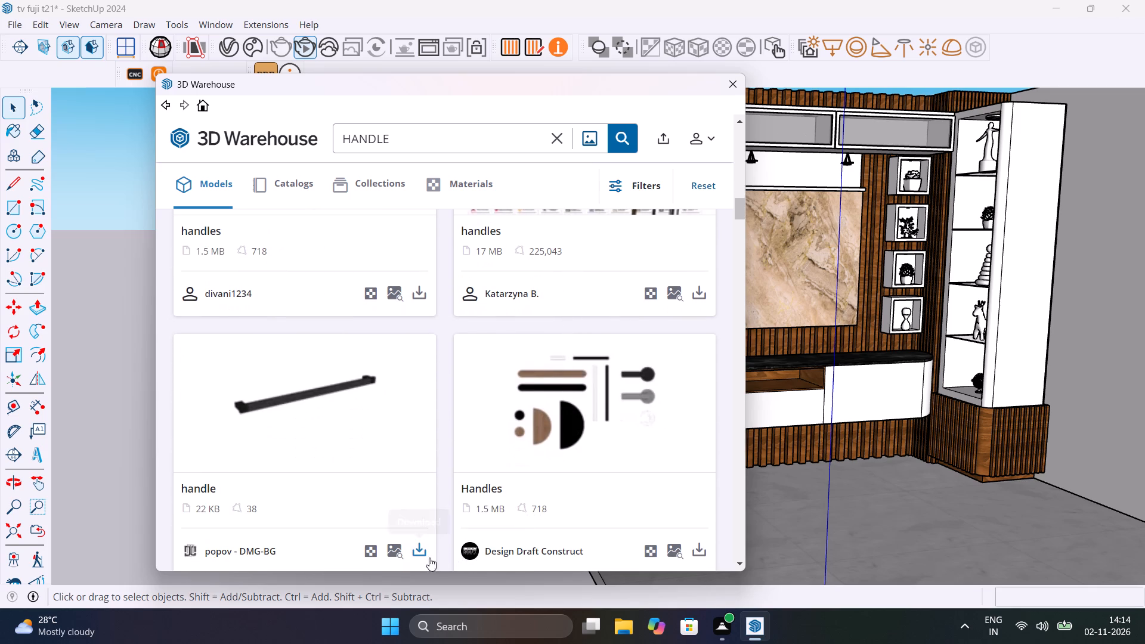
pyautogui.click(420, 556)
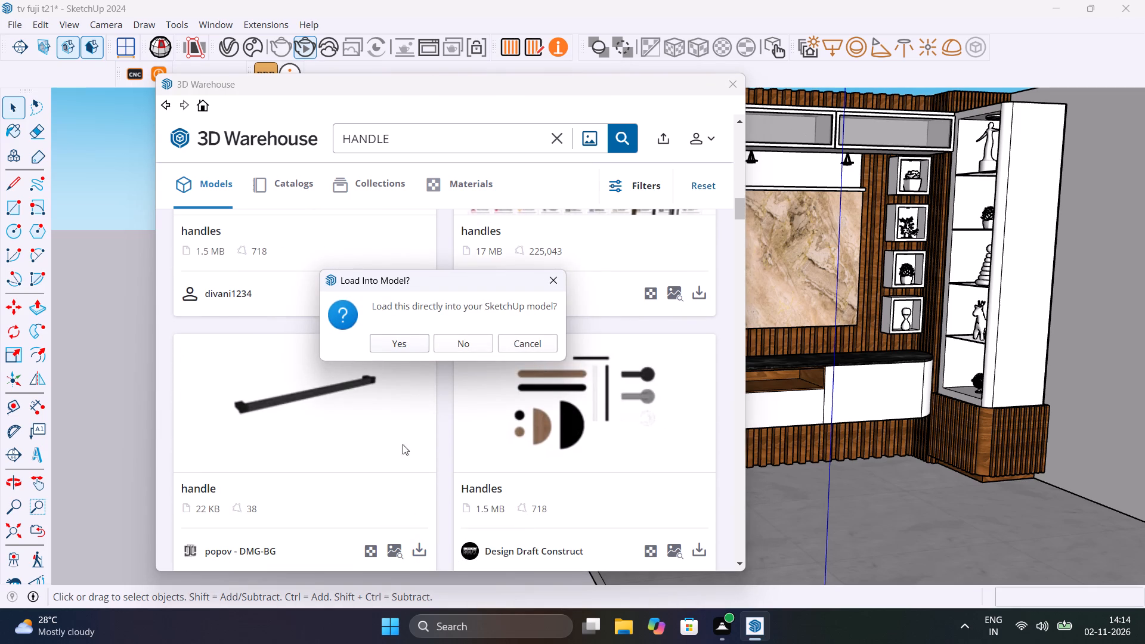
pyautogui.click(400, 344)
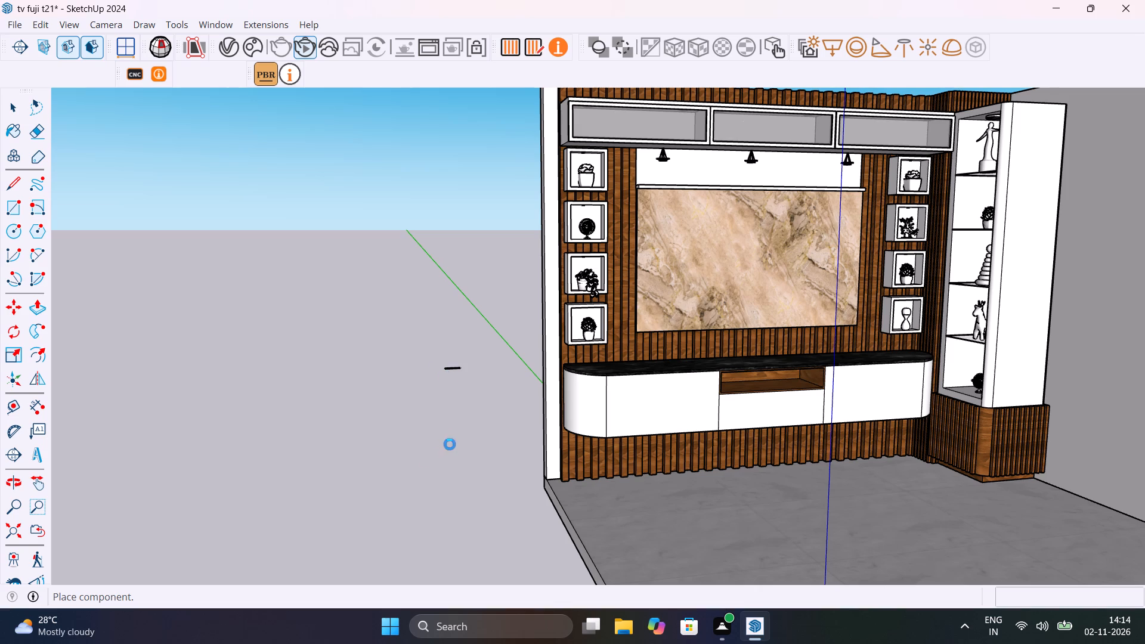
pyautogui.scroll(9, 666, 417)
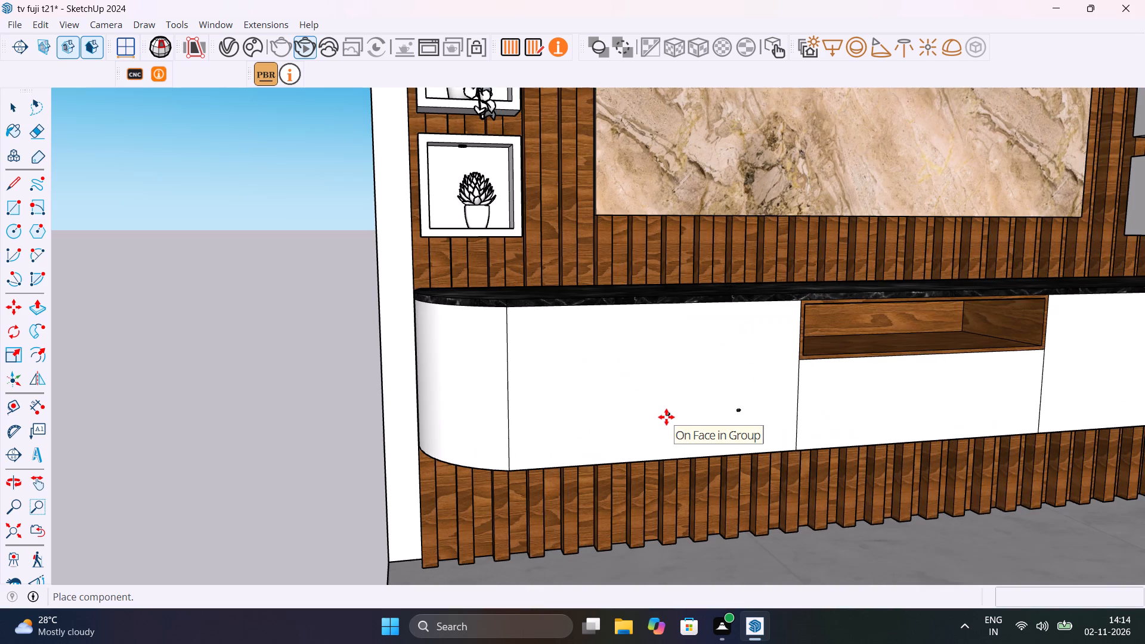
pyautogui.scroll(-5, 666, 417)
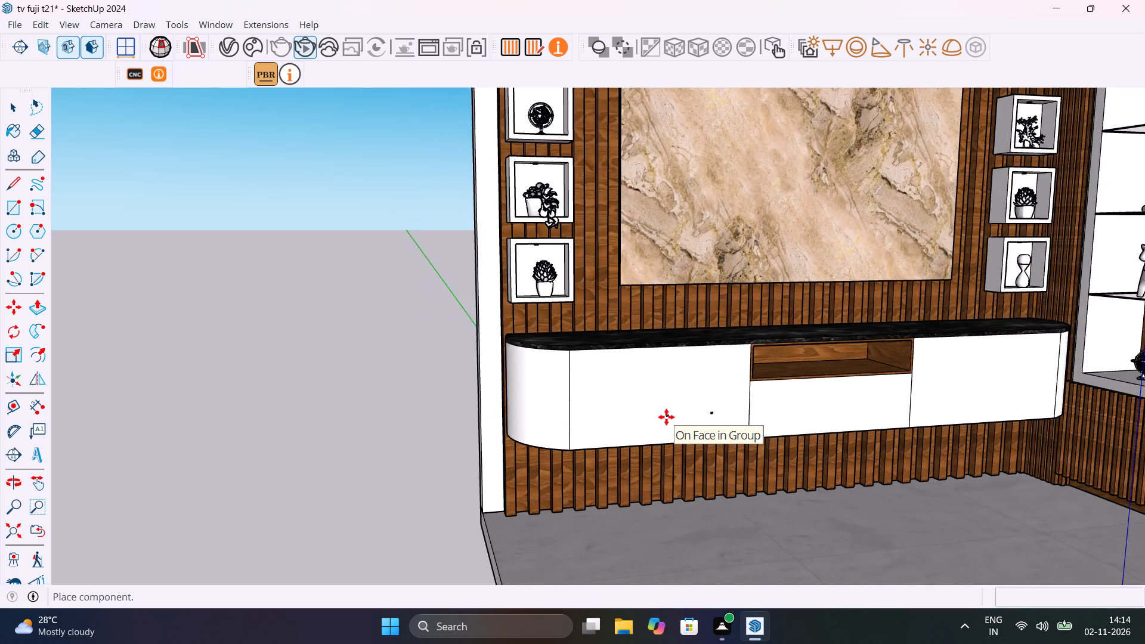
pyautogui.scroll(-5, 666, 417)
pyautogui.click(469, 514)
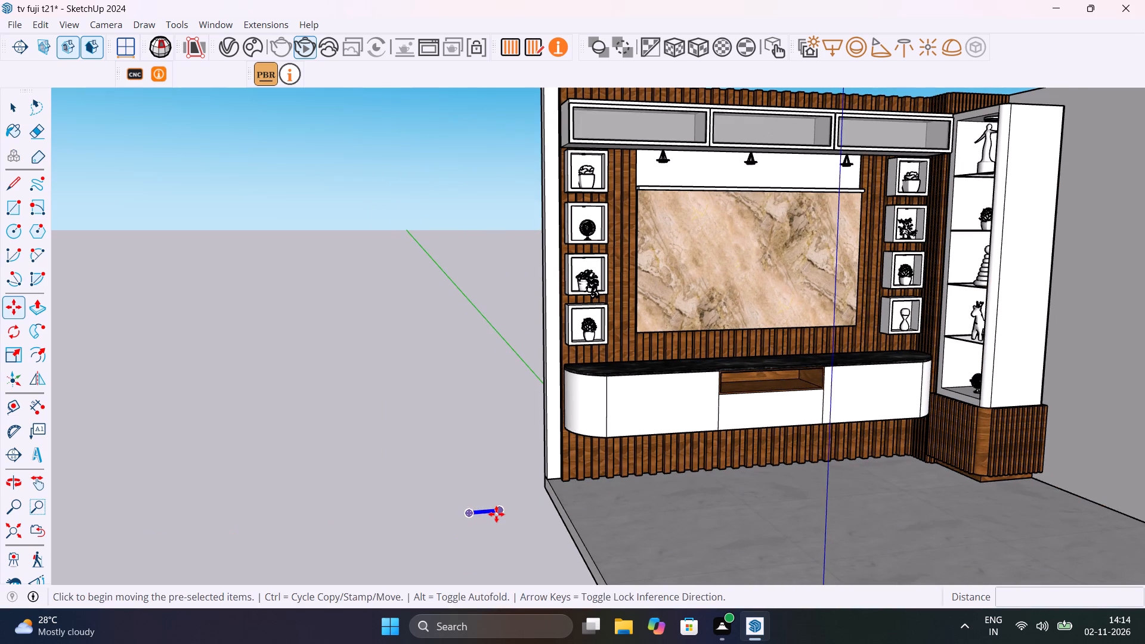
# Rotate the placed bar handle 180 degrees about the red axis, pivoting at its end block, and deselect it.
pyautogui.scroll(20, 496, 514)
pyautogui.scroll(3, 496, 514)
pyautogui.moveTo(481, 555); pyautogui.dragTo(225, 620, button='middle')
pyautogui.press('space')
pyautogui.scroll(16, 444, 476)
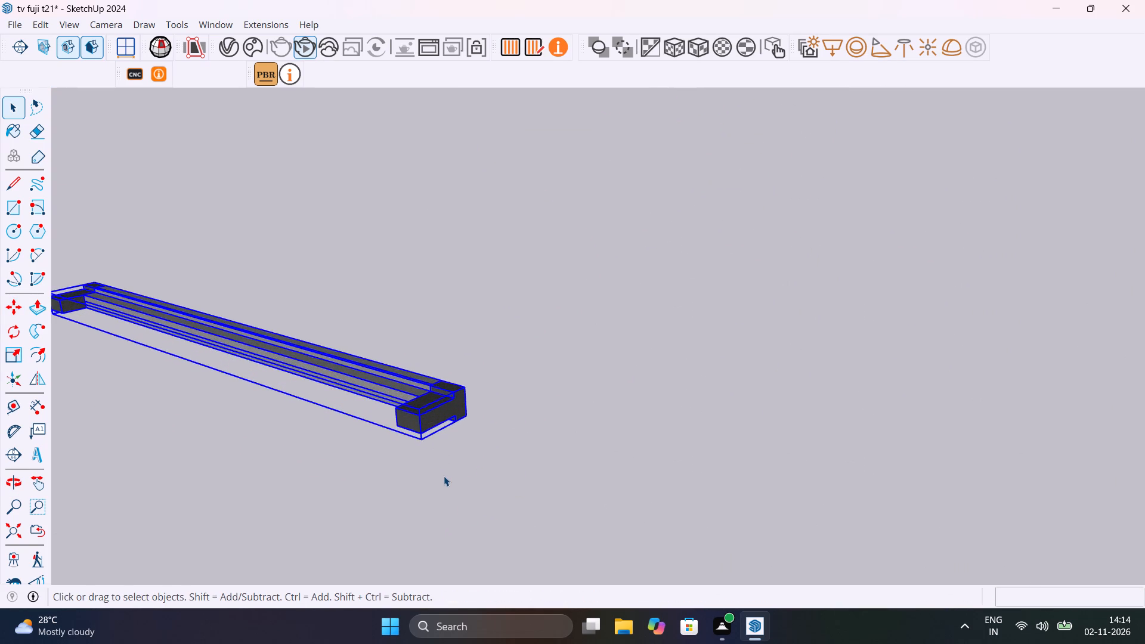
pyautogui.press('q')
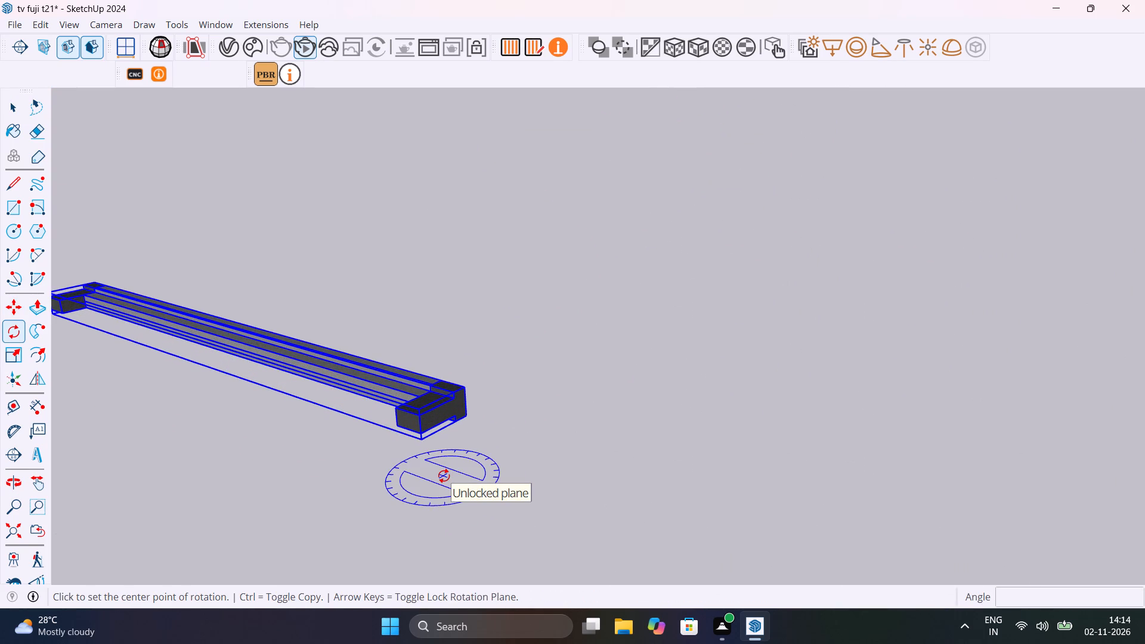
pyautogui.press('Right')
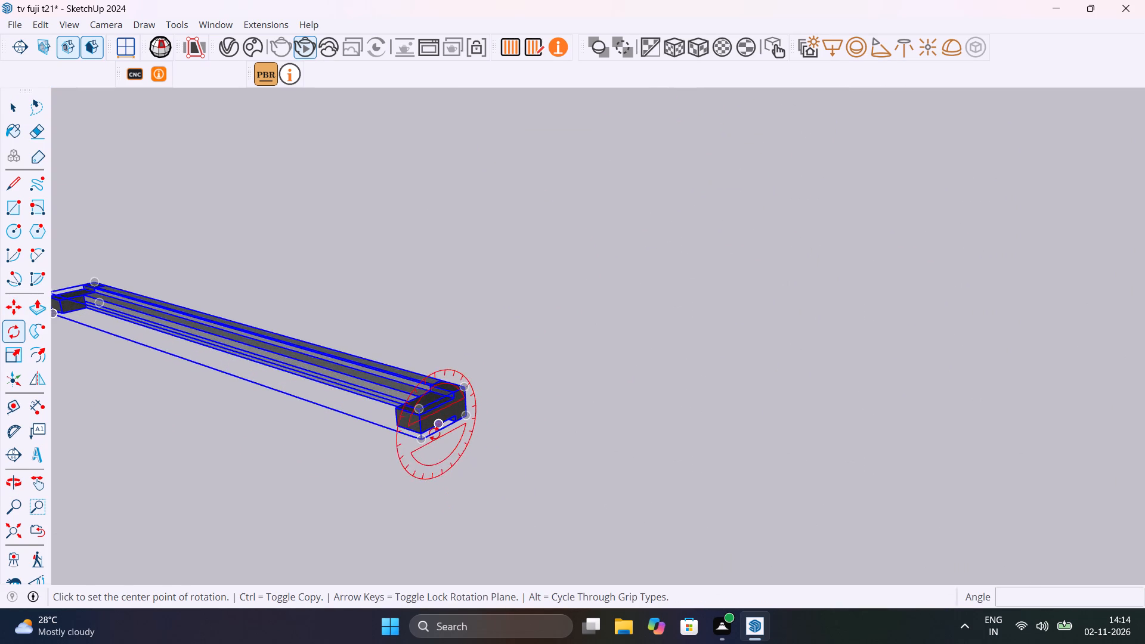
pyautogui.click(434, 434)
pyautogui.click(371, 479)
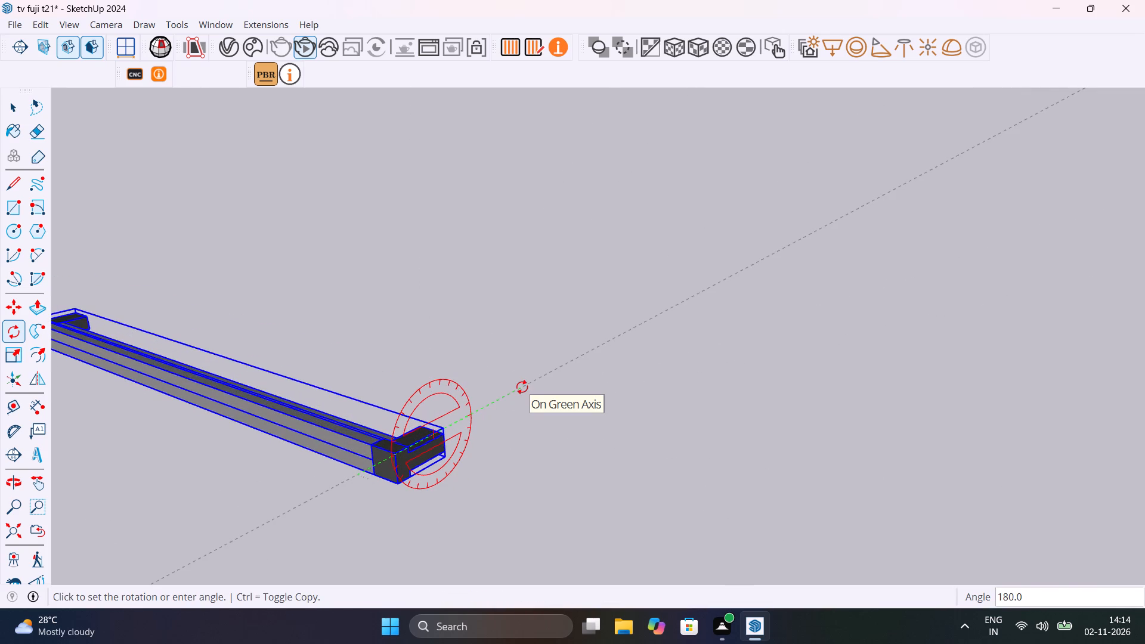
pyautogui.write('180')
pyautogui.press('Return')
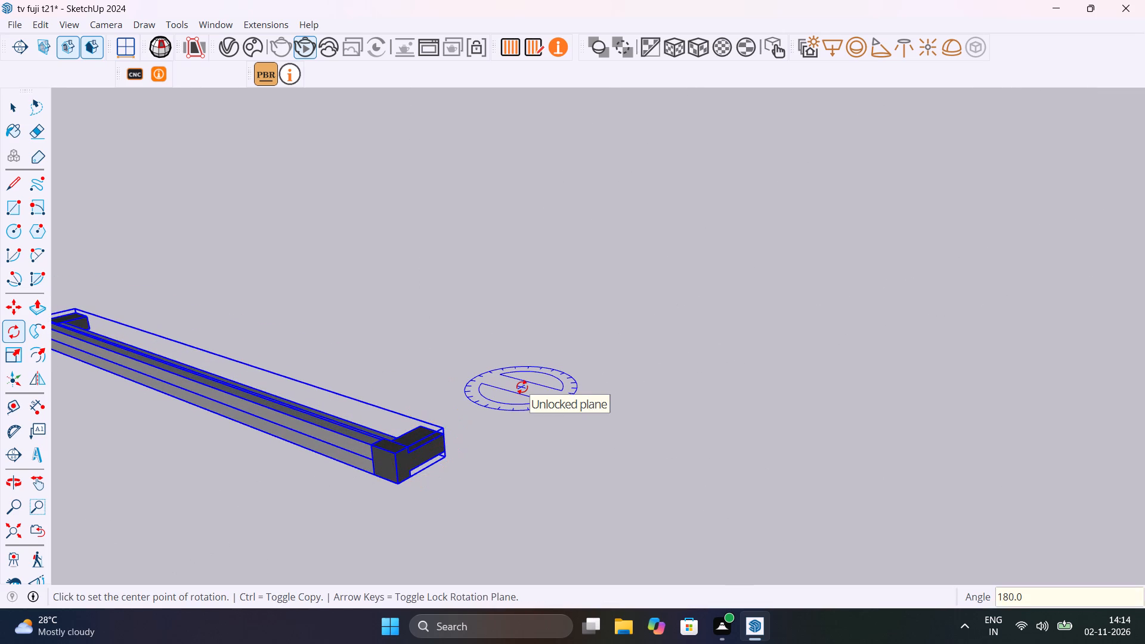
pyautogui.press('space')
pyautogui.scroll(1, 517, 387)
pyautogui.click(463, 405)
# Move the bar handle from the ground outside the room onto the left door front of the floating TV cabinet.
pyautogui.scroll(-5, 463, 403)
pyautogui.moveTo(398, 481); pyautogui.dragTo(868, 490, button='middle')
pyautogui.scroll(-12, 527, 425)
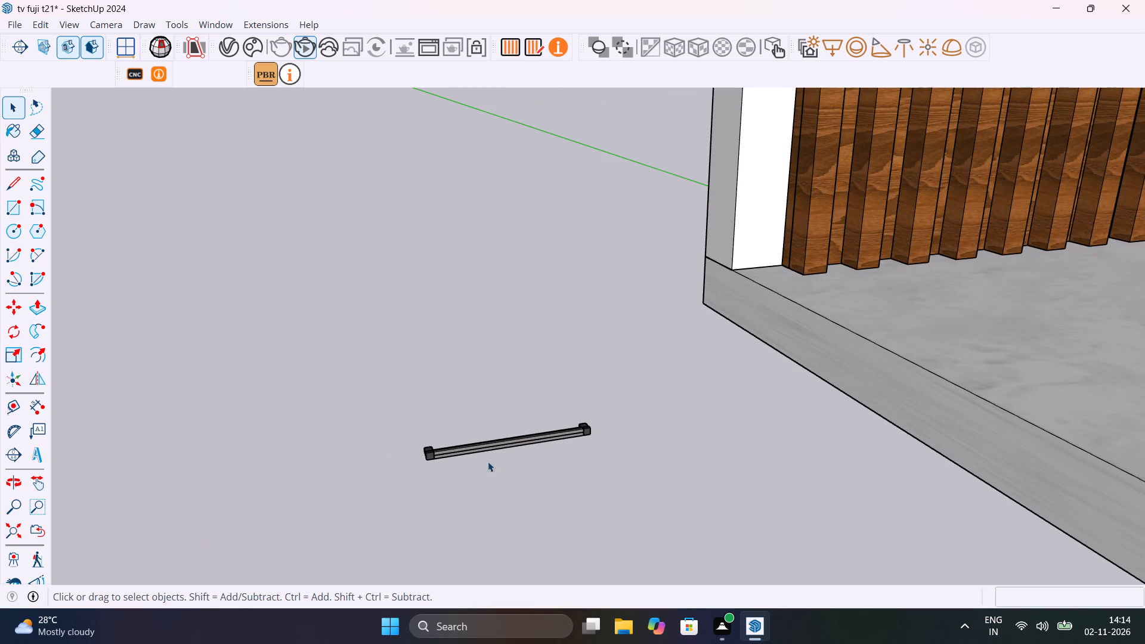
pyautogui.moveTo(519, 458); pyautogui.dragTo(682, 411, button='middle')
pyautogui.scroll(1, 682, 412)
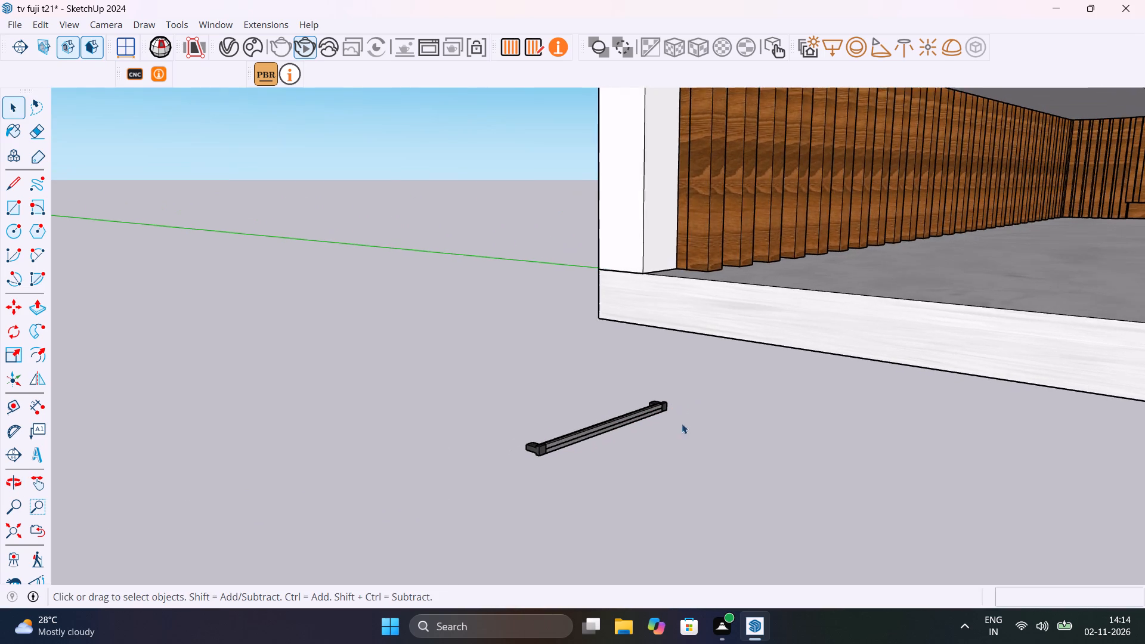
pyautogui.scroll(-12, 674, 473)
pyautogui.moveTo(705, 442); pyautogui.dragTo(683, 509, button='middle')
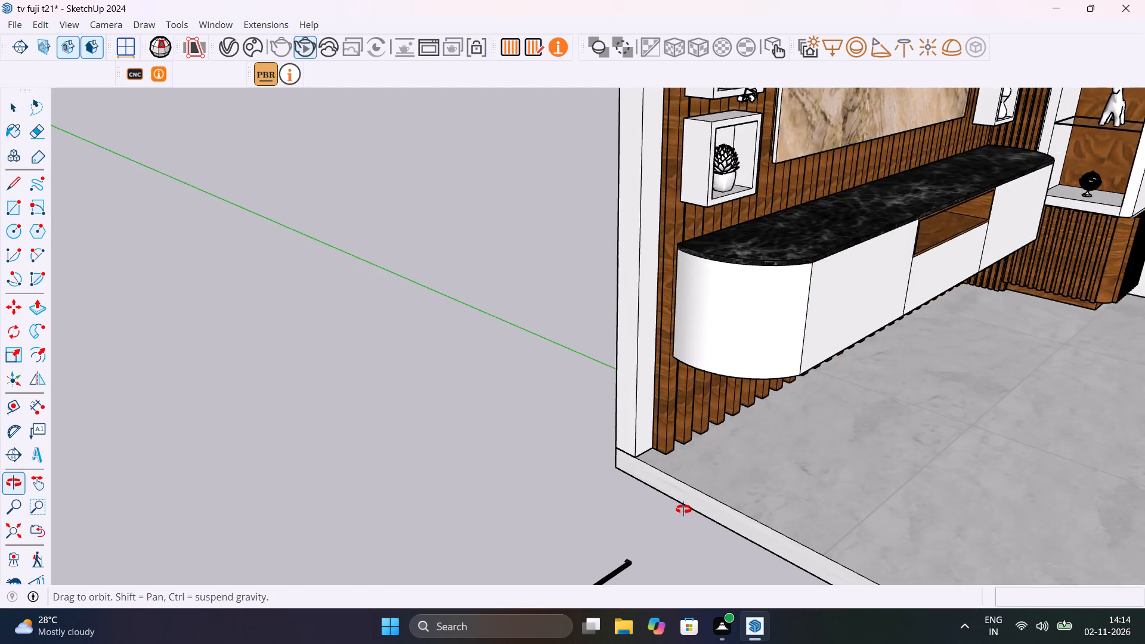
pyautogui.moveTo(683, 509); pyautogui.dragTo(671, 491, button='middle')
pyautogui.scroll(9, 567, 554)
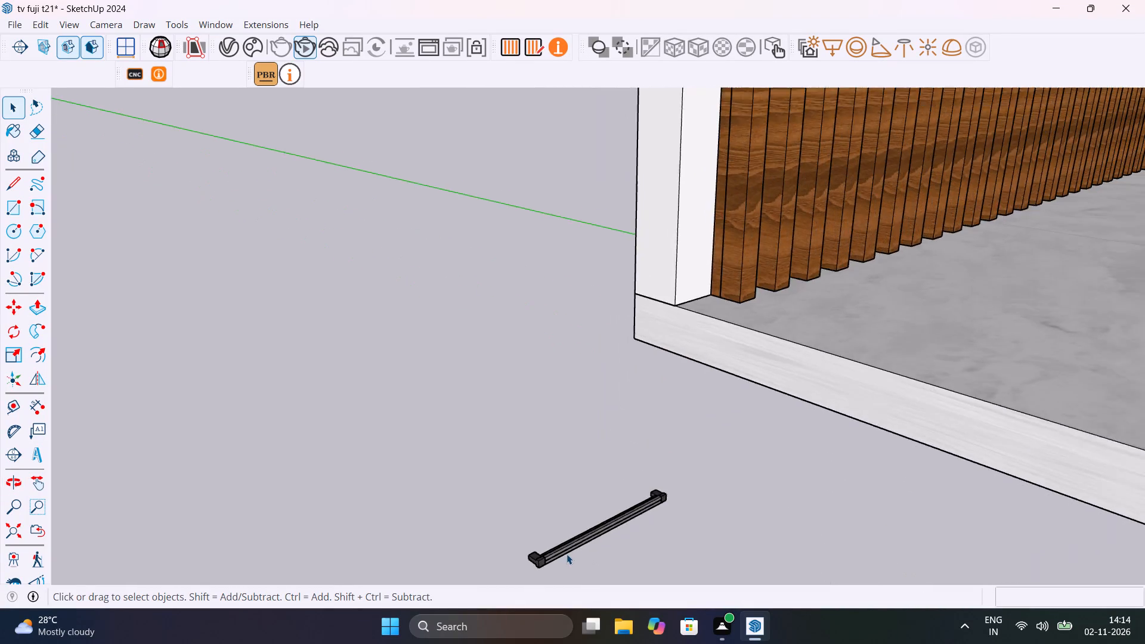
pyautogui.scroll(7, 567, 554)
pyautogui.click(569, 549)
pyautogui.press('m')
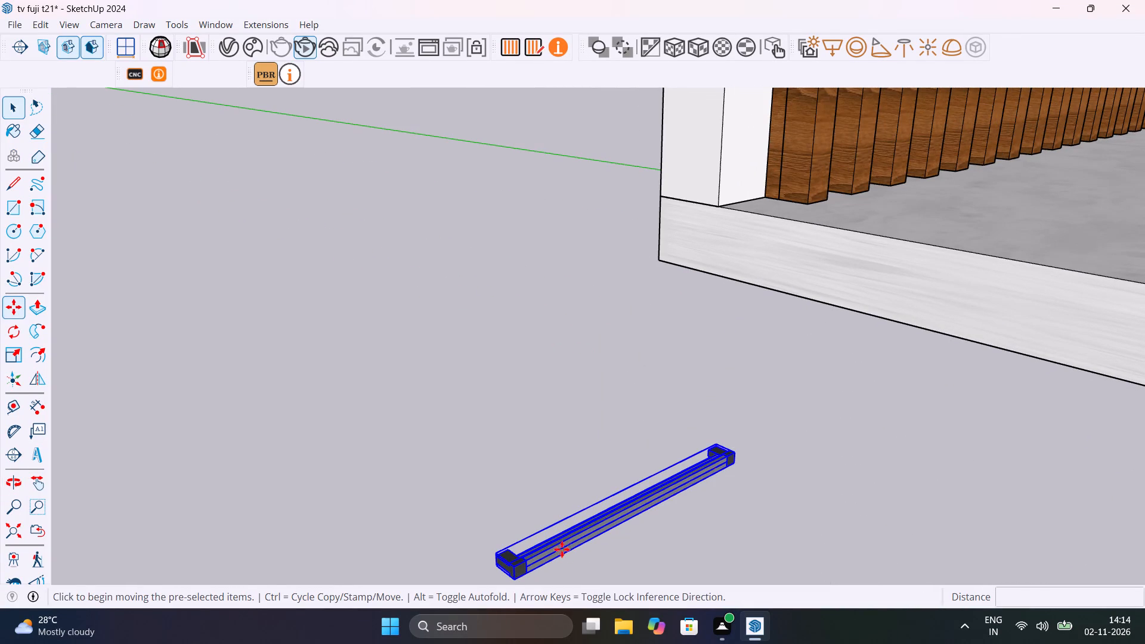
pyautogui.click(491, 556)
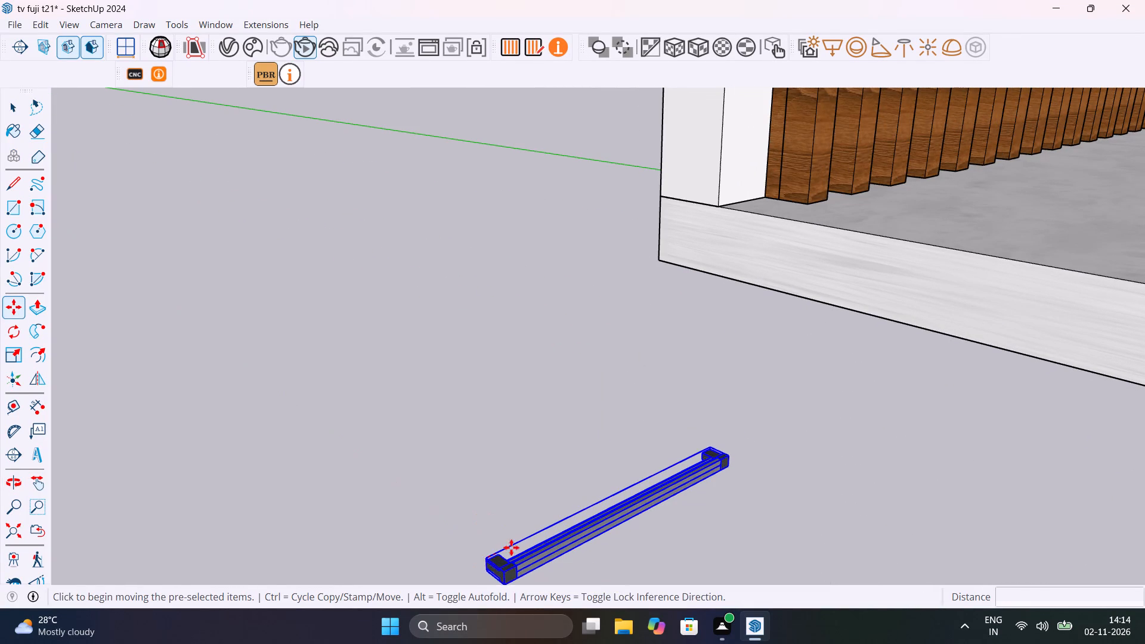
pyautogui.scroll(-14, 615, 366)
pyautogui.keyDown('shift'); pyautogui.moveTo(695, 315); pyautogui.dragTo(561, 538, button='middle'); pyautogui.keyUp('shift')
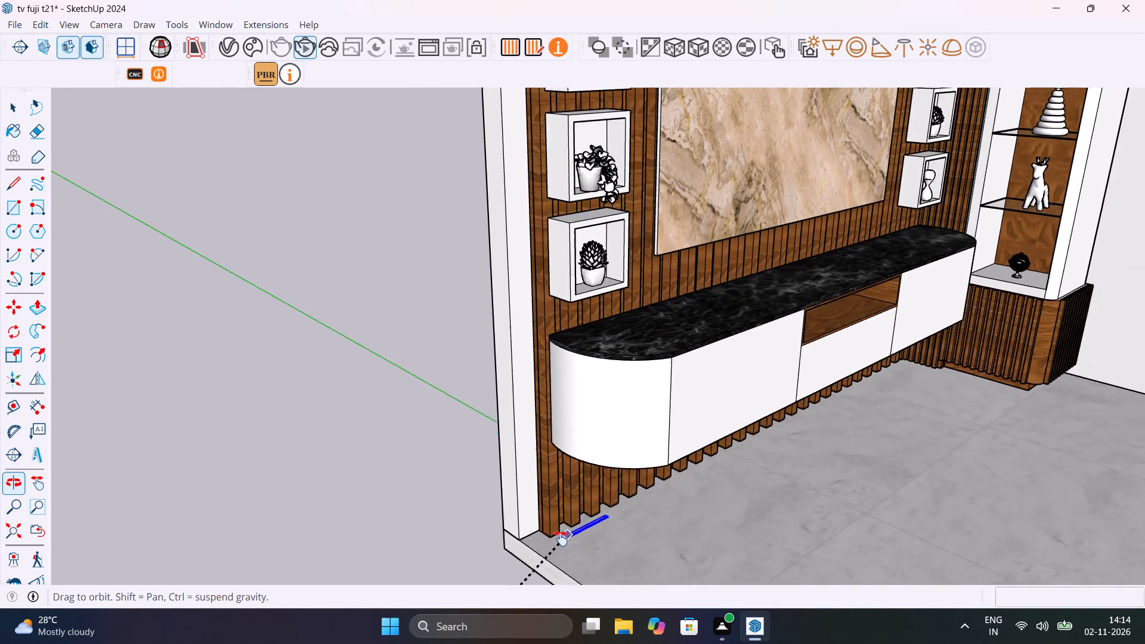
pyautogui.keyDown('shift'); pyautogui.moveTo(561, 538); pyautogui.dragTo(480, 566, button='middle'); pyautogui.keyUp('shift')
pyautogui.scroll(10, 617, 422)
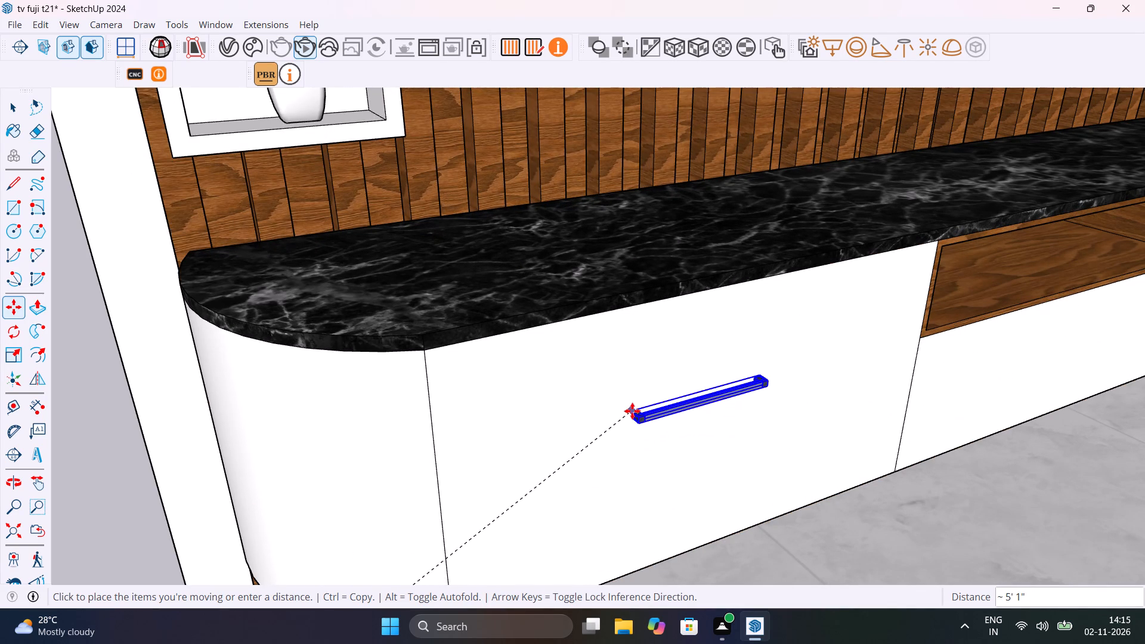
pyautogui.click(636, 404)
# Stretch the handle lengthwise from its left end along the red axis to a scale of about 1.31.
pyautogui.scroll(10, 638, 405)
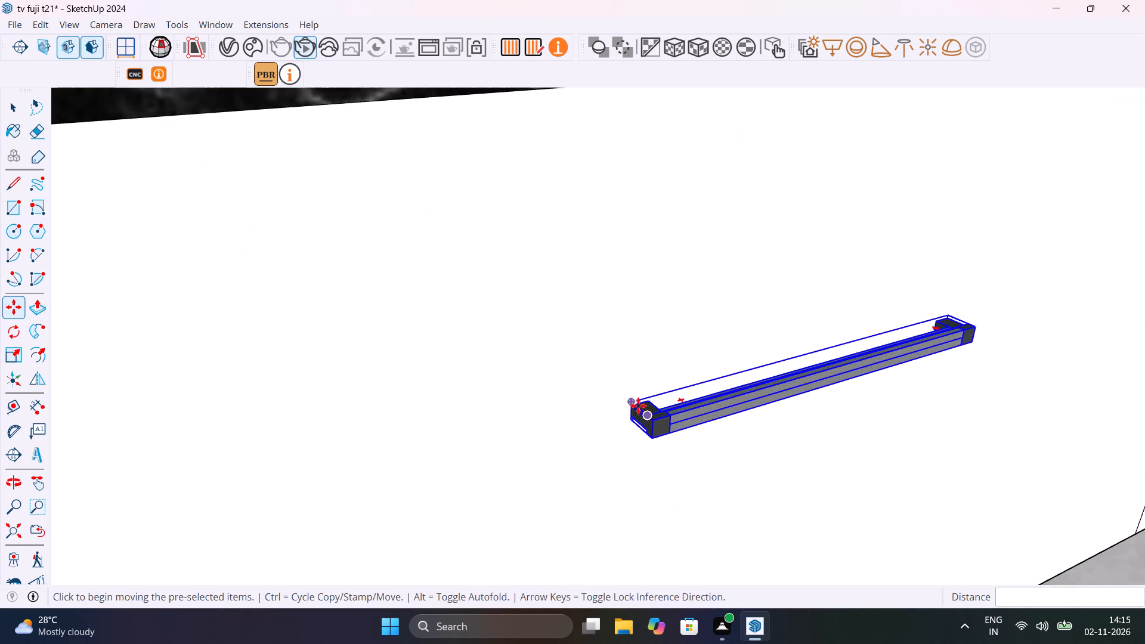
pyautogui.moveTo(683, 423); pyautogui.dragTo(646, 421, button='middle')
pyautogui.press('s')
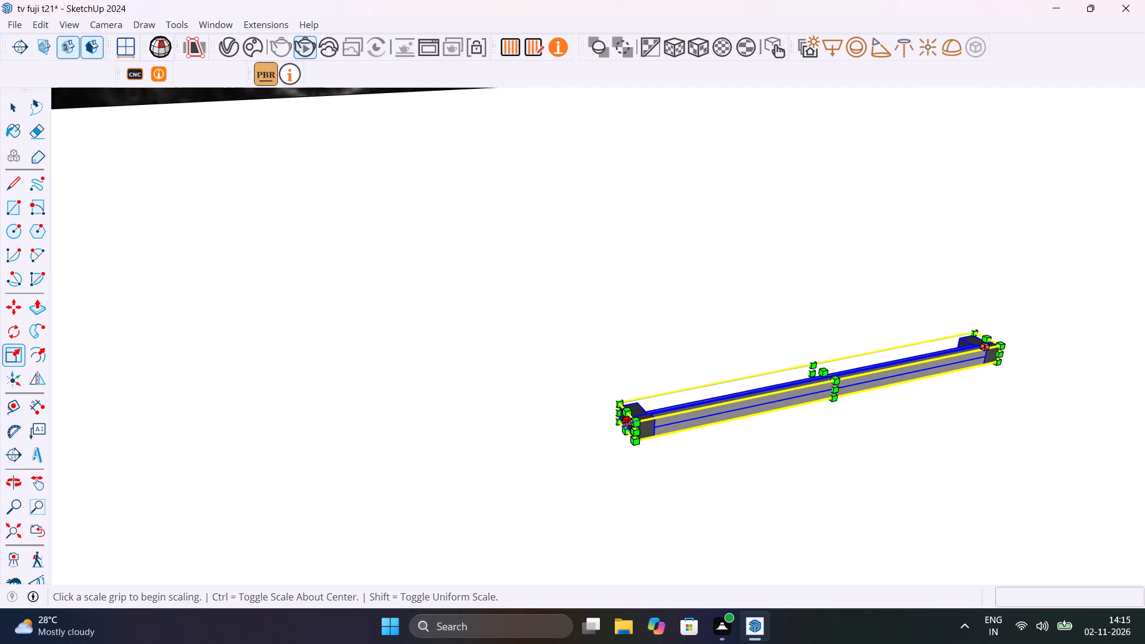
pyautogui.click(628, 423)
pyautogui.click(484, 458)
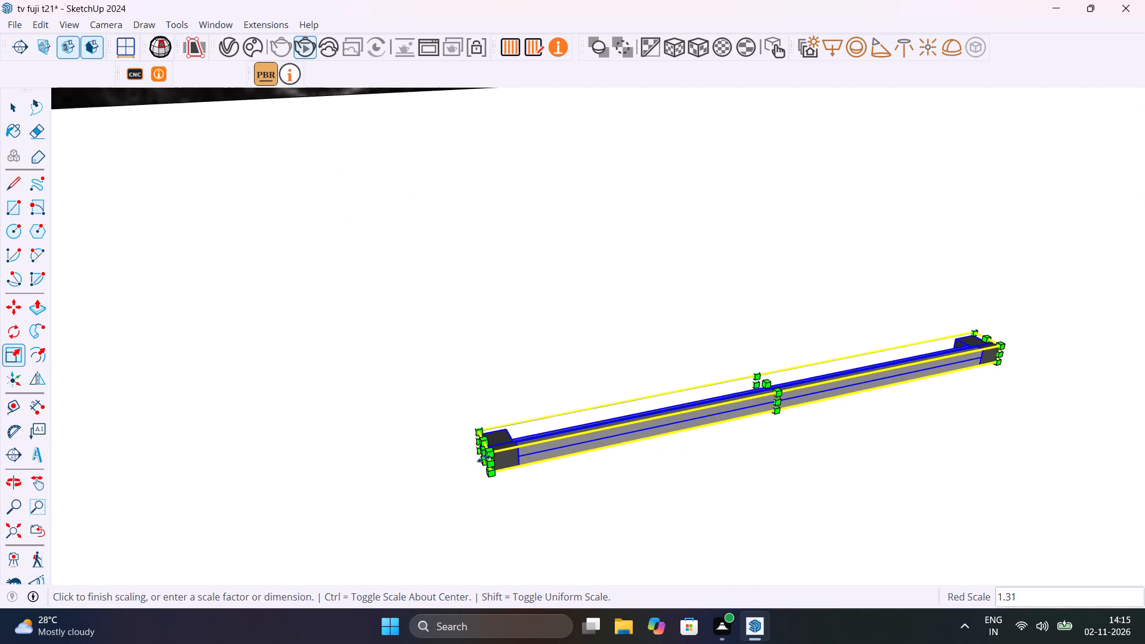
pyautogui.scroll(-6, 585, 458)
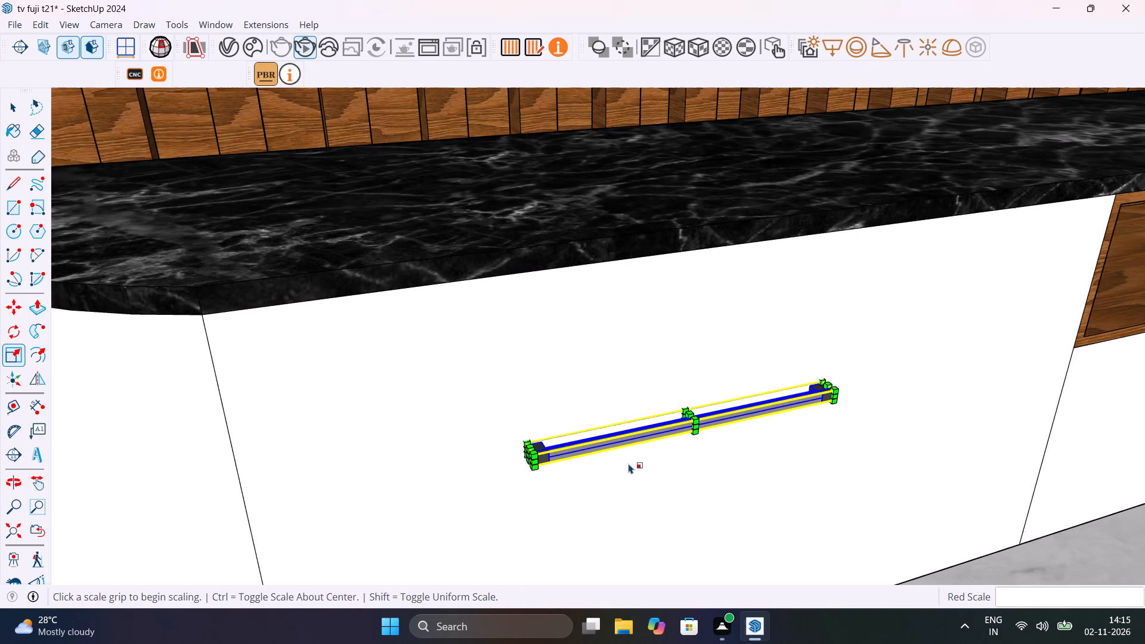
pyautogui.moveTo(636, 464); pyautogui.dragTo(445, 427, button='middle')
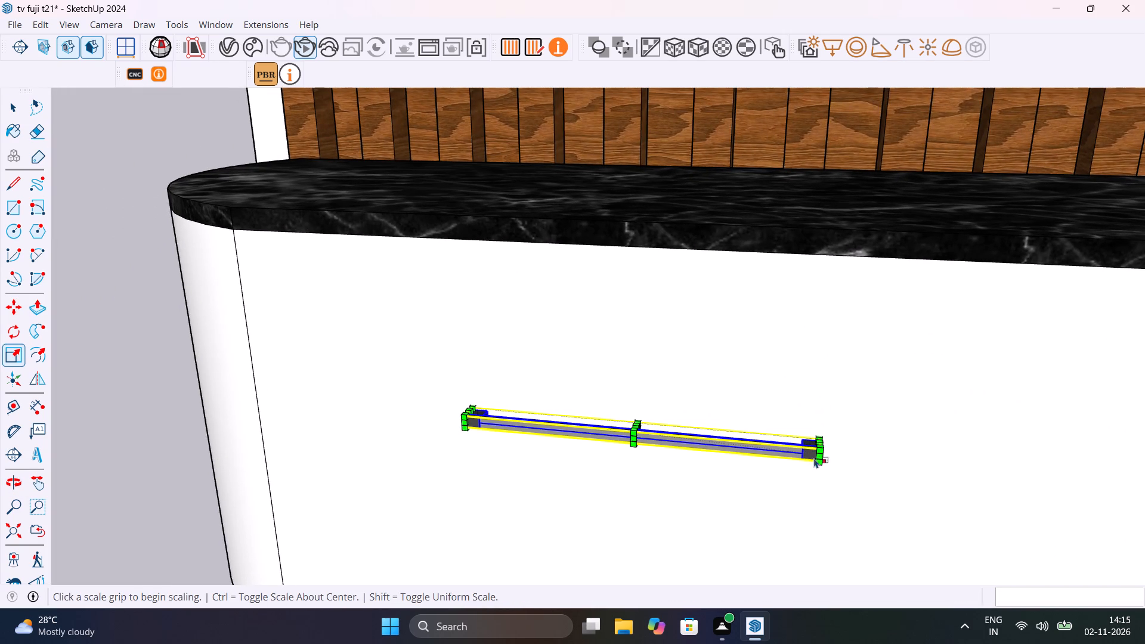
pyautogui.press('space')
# Stretch the handle slightly further along the red axis from its right end, and deselect it.
pyautogui.moveTo(865, 446); pyautogui.dragTo(787, 426, button='middle')
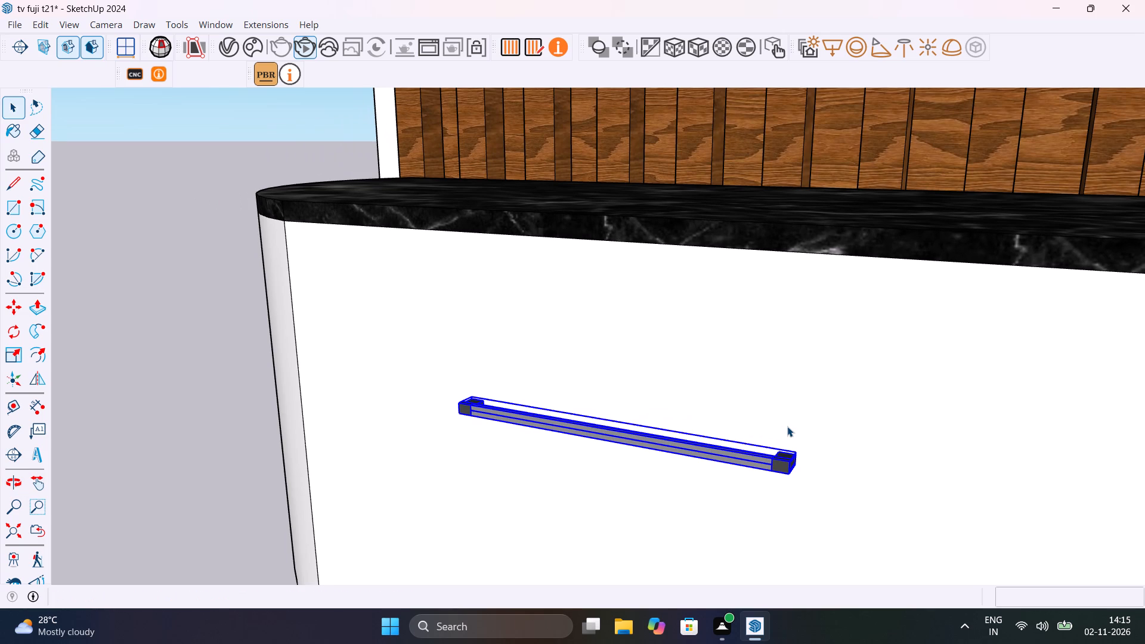
pyautogui.scroll(10, 758, 459)
pyautogui.moveTo(819, 481); pyautogui.dragTo(754, 456, button='middle')
pyautogui.scroll(7, 769, 465)
pyautogui.press('s')
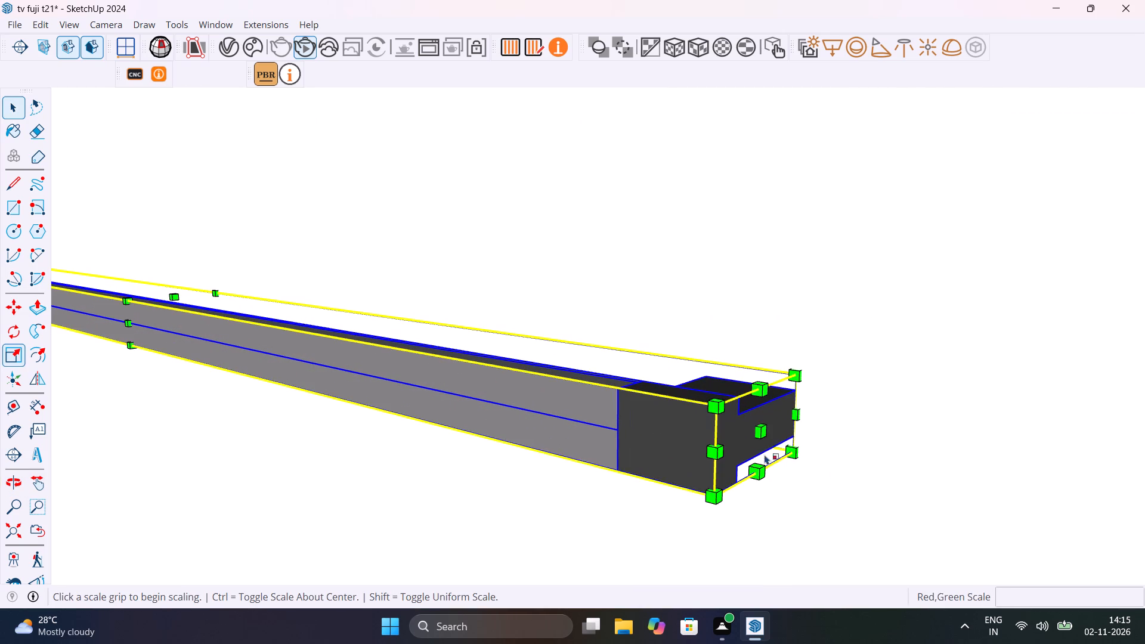
pyautogui.click(755, 431)
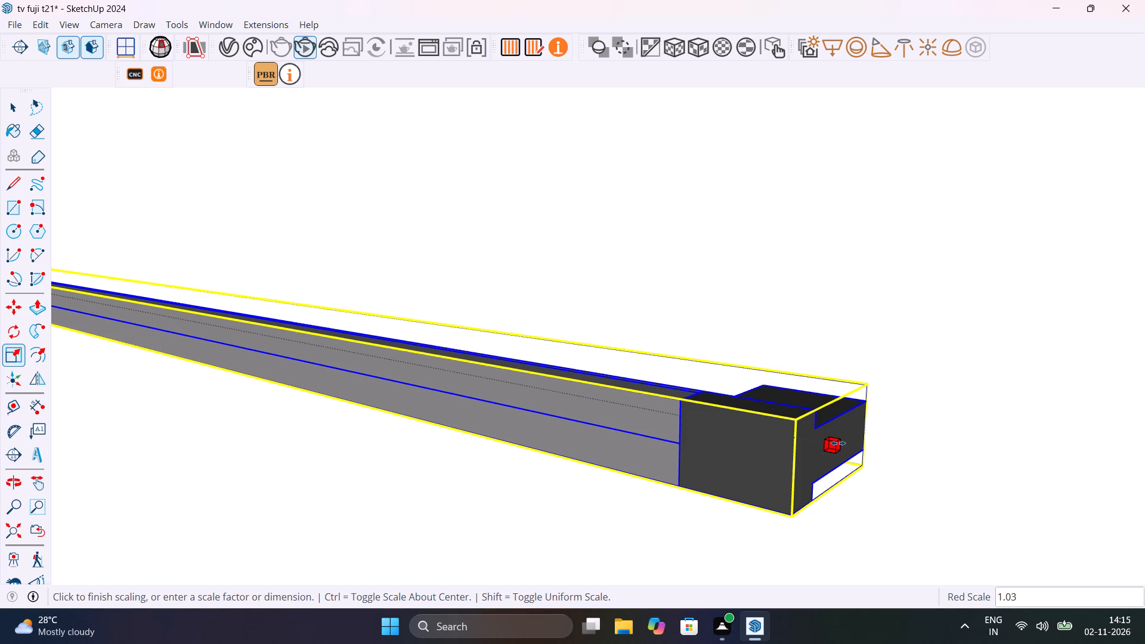
pyautogui.click(865, 444)
pyautogui.scroll(-15, 818, 436)
pyautogui.scroll(-20, 818, 437)
pyautogui.scroll(-5, 818, 437)
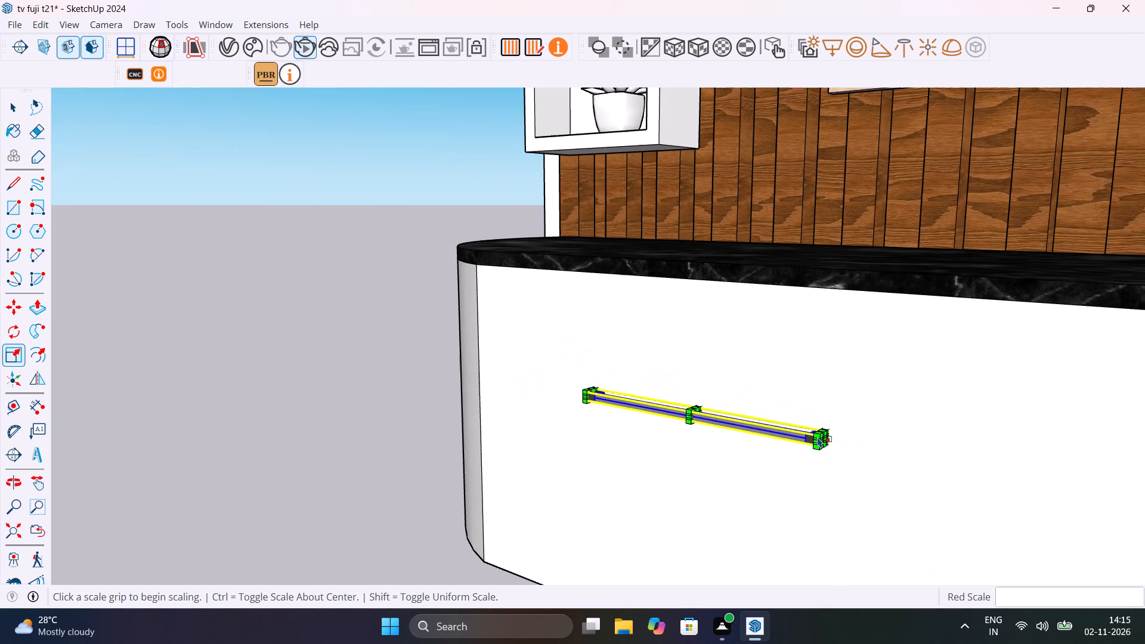
pyautogui.press('space')
pyautogui.click(373, 438)
# Copy the handle 6' 1 5/16" along the red axis onto the right door front of the TV cabinet.
pyautogui.moveTo(415, 453); pyautogui.dragTo(642, 459, button='middle')
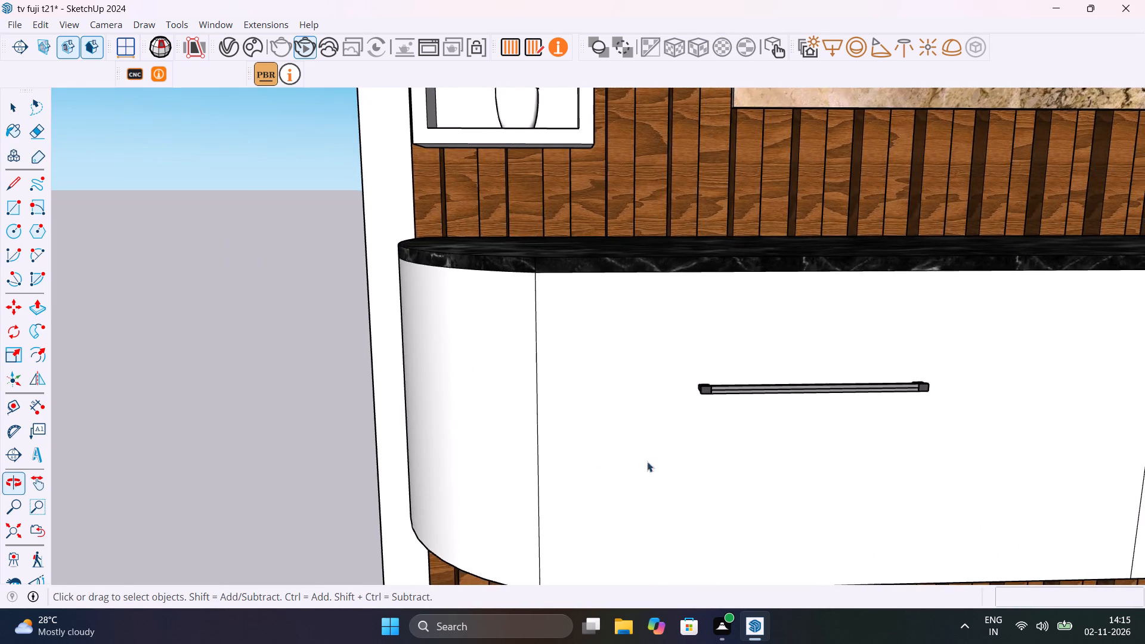
pyautogui.scroll(-9, 660, 461)
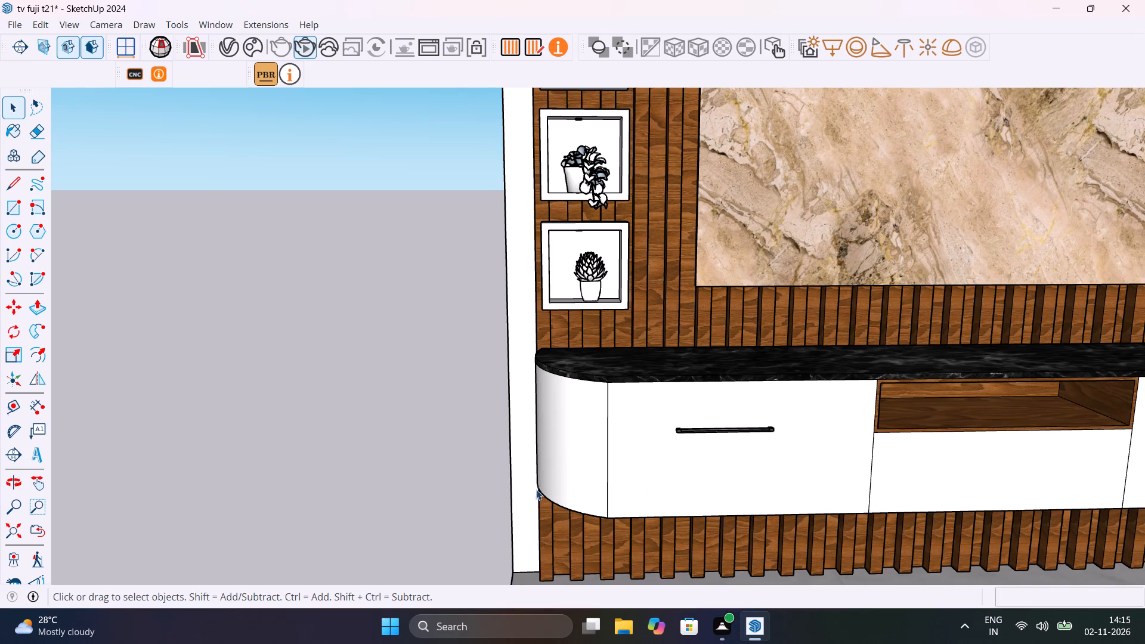
pyautogui.scroll(-6, 695, 471)
pyautogui.keyDown('shift'); pyautogui.moveTo(781, 475); pyautogui.dragTo(565, 483, button='middle'); pyautogui.keyUp('shift')
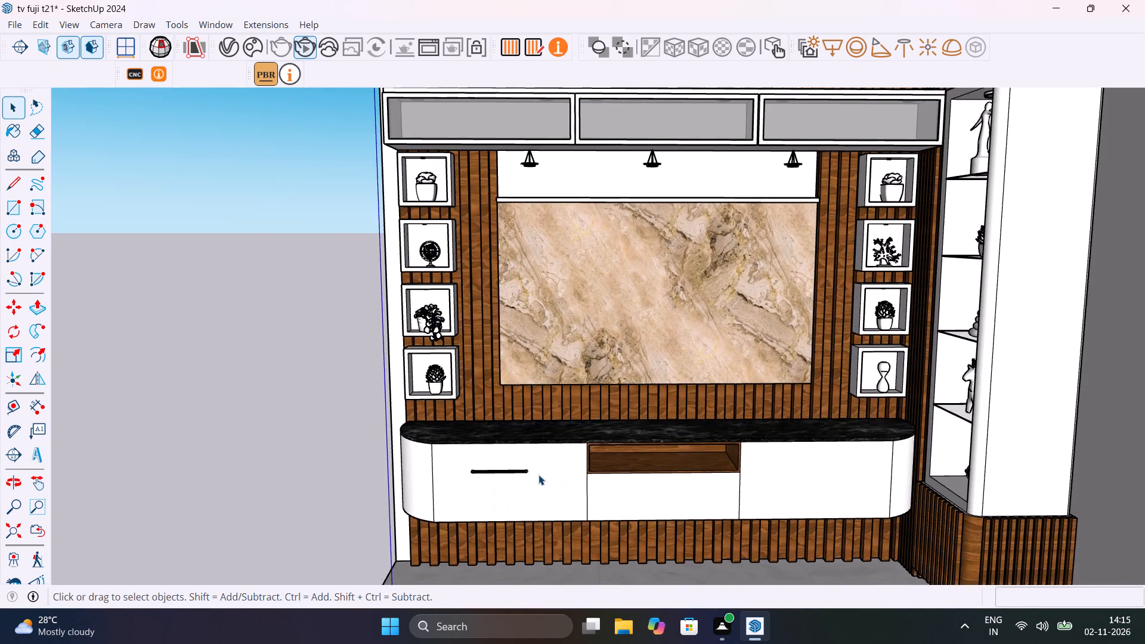
pyautogui.scroll(15, 539, 475)
pyautogui.click(490, 462)
pyautogui.scroll(9, 490, 461)
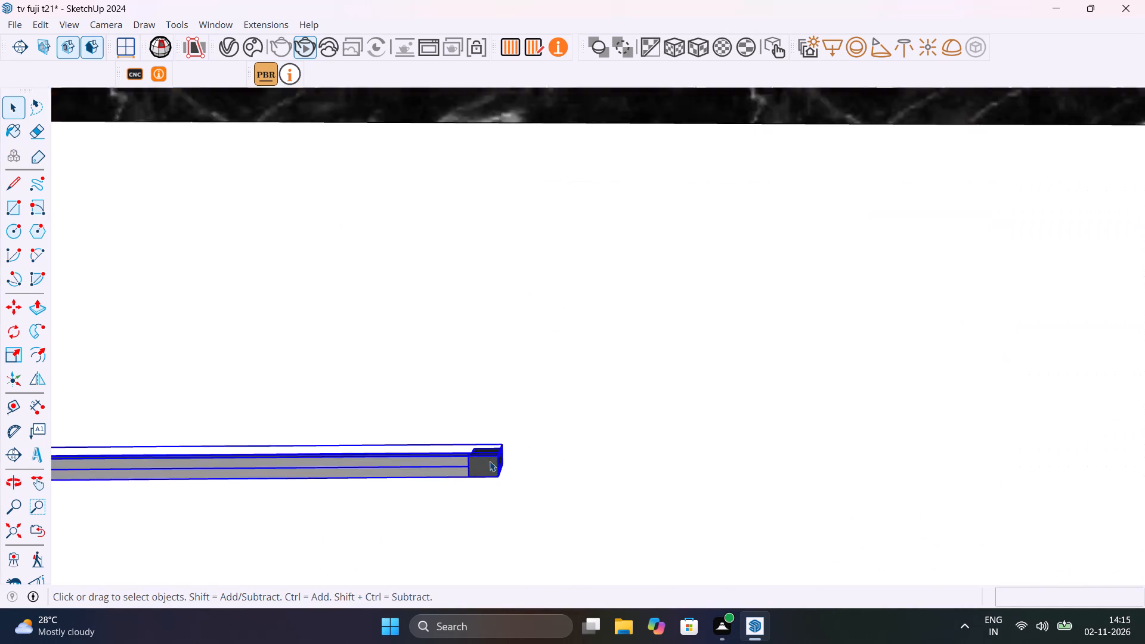
pyautogui.scroll(2, 490, 461)
pyautogui.press('m')
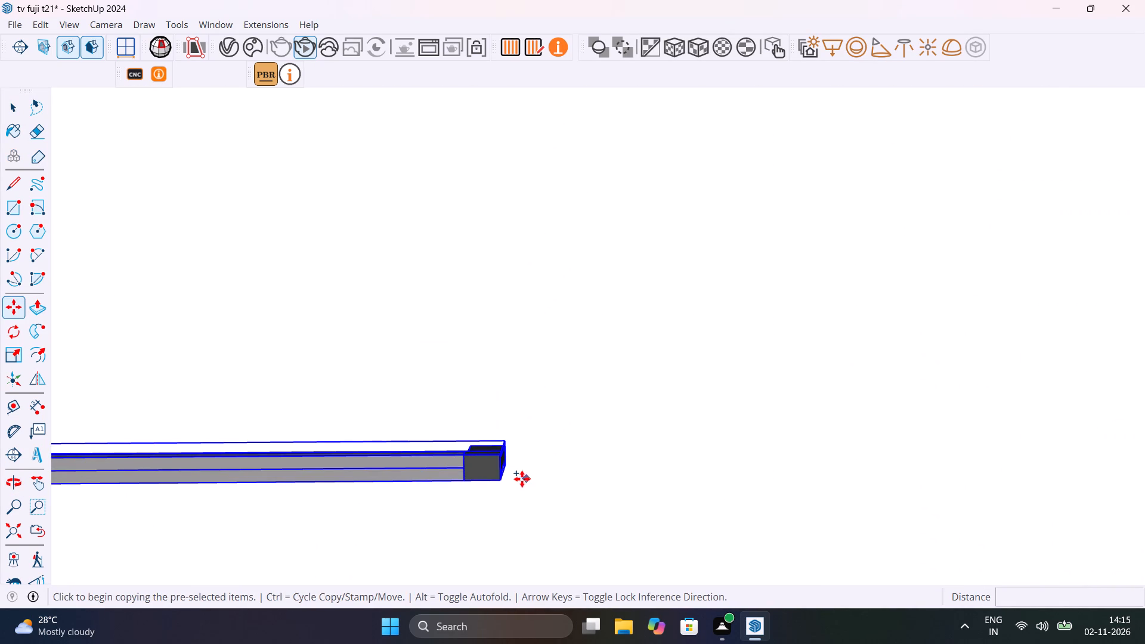
pyautogui.click(511, 471)
pyautogui.scroll(-10, 609, 466)
pyautogui.scroll(-5, 799, 466)
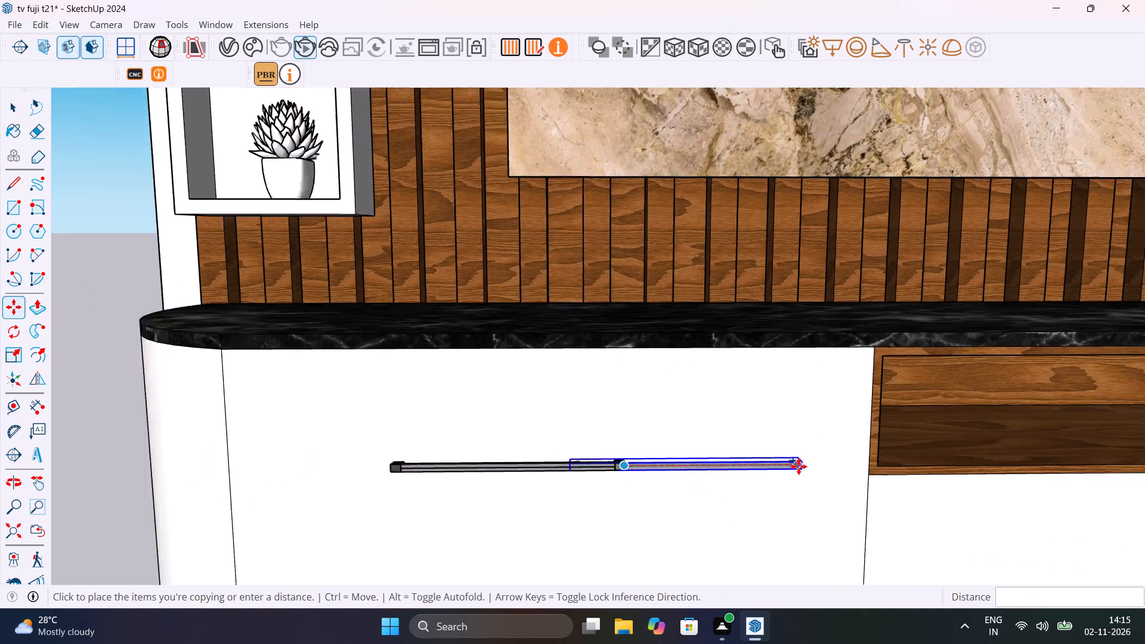
pyautogui.scroll(-8, 799, 466)
pyautogui.keyDown('shift'); pyautogui.moveTo(774, 472); pyautogui.dragTo(375, 494, button='middle'); pyautogui.keyUp('shift')
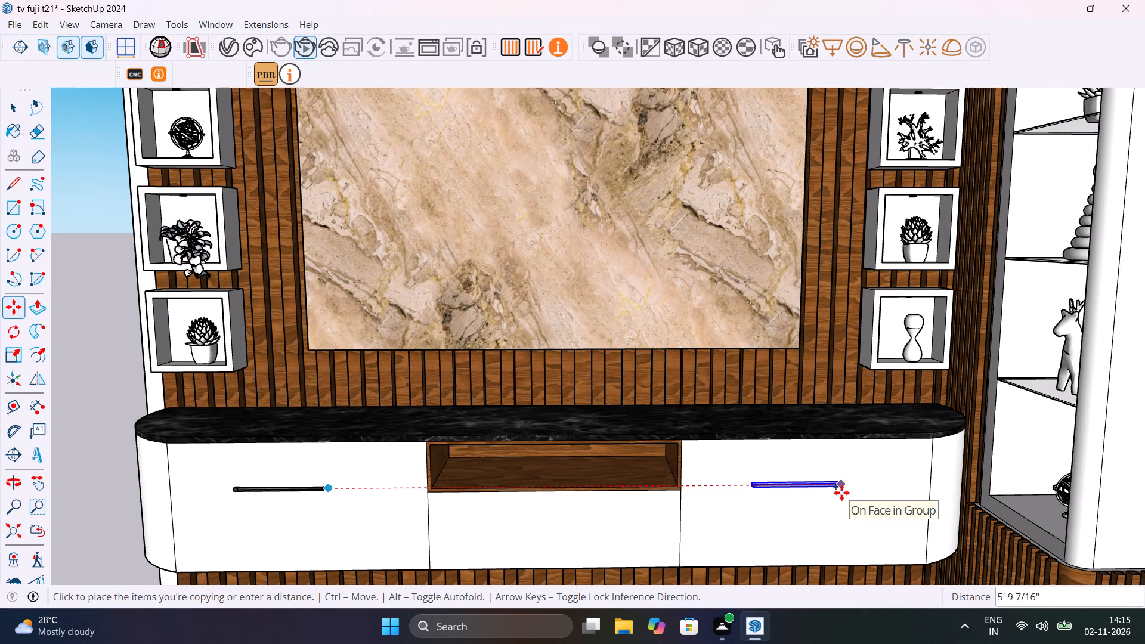
pyautogui.press('Right')
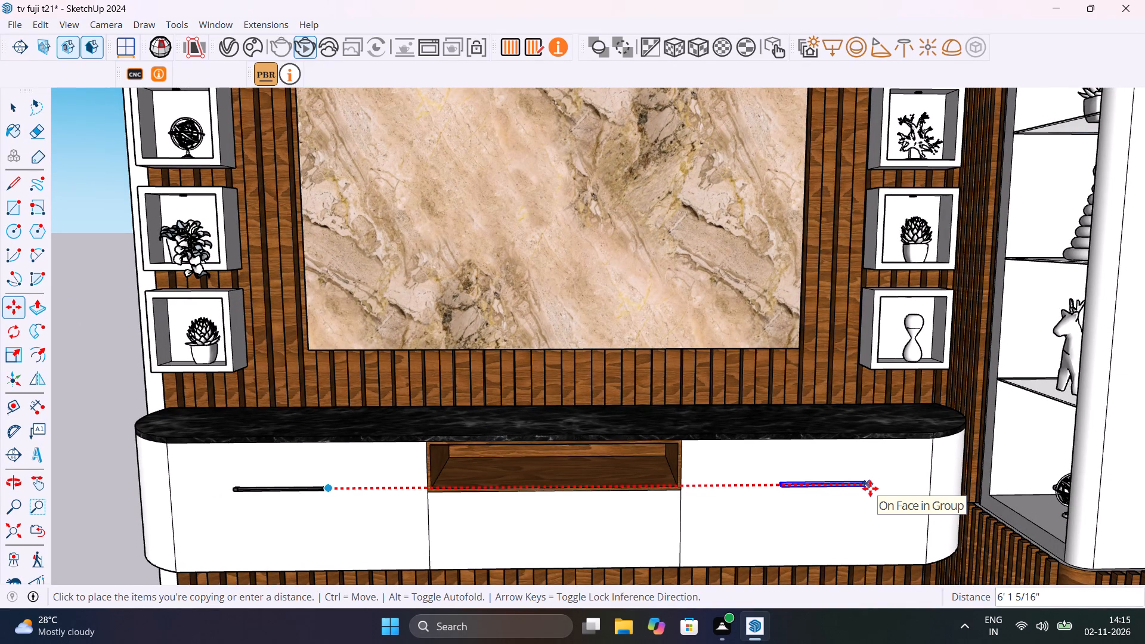
pyautogui.click(870, 488)
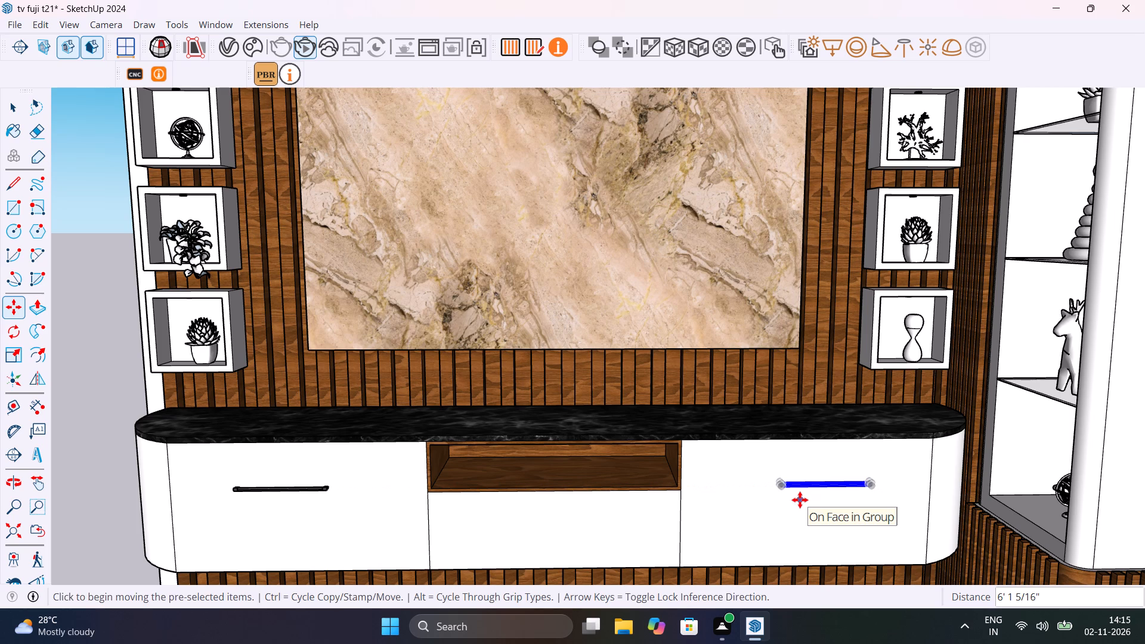
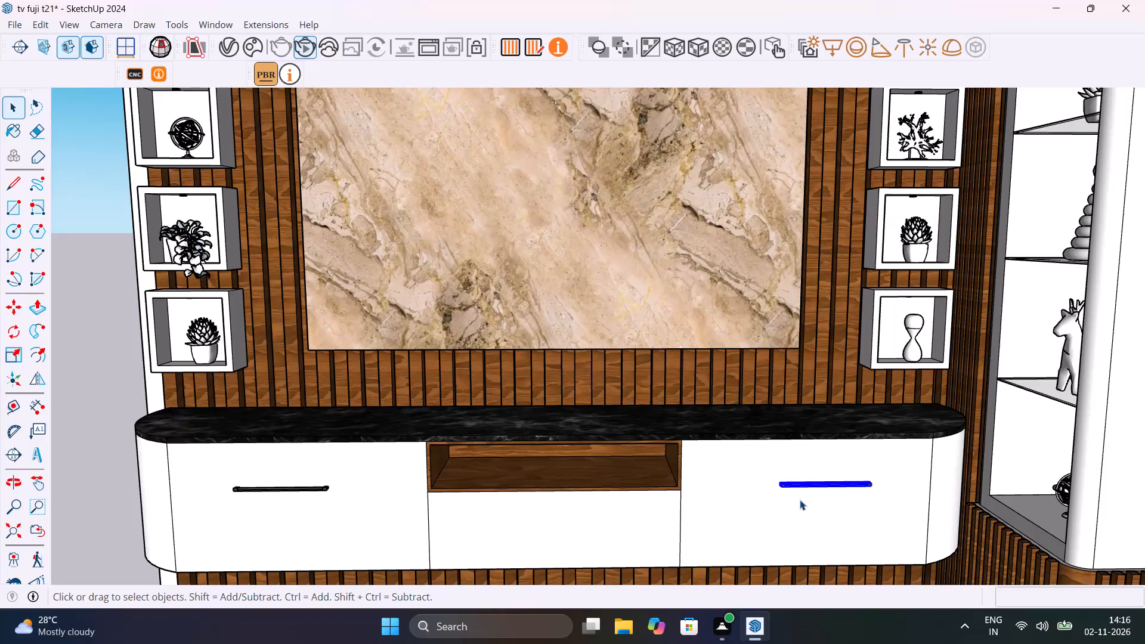
# Copy the bar handle from the right door 3' 1 5/16" onto the middle drawer front below the open niche, and deselect it.
pyautogui.scroll(-5, 800, 500)
pyautogui.click(197, 413)
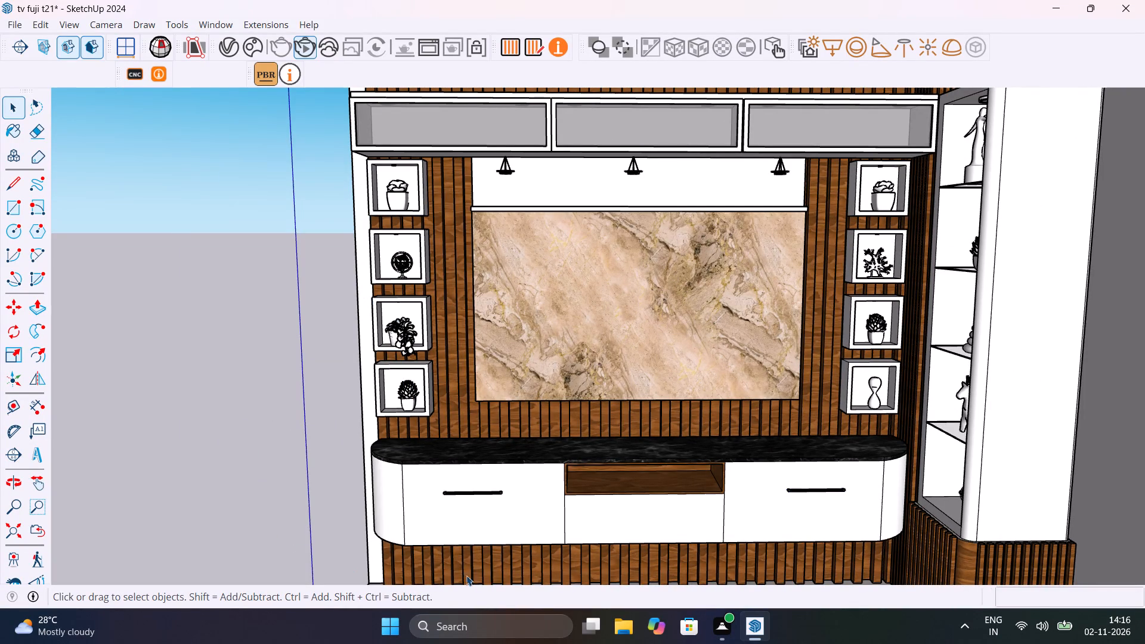
pyautogui.moveTo(720, 524); pyautogui.dragTo(717, 472, button='middle')
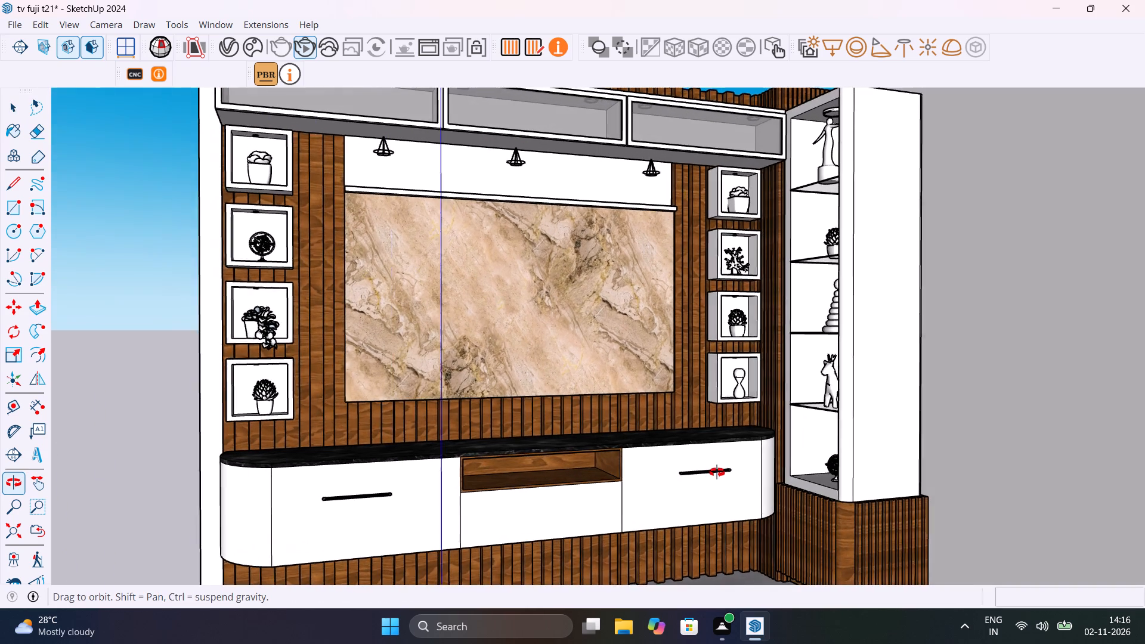
pyautogui.moveTo(717, 472); pyautogui.dragTo(717, 472, button='middle')
pyautogui.scroll(9, 717, 472)
pyautogui.moveTo(725, 479); pyautogui.dragTo(494, 491, button='middle')
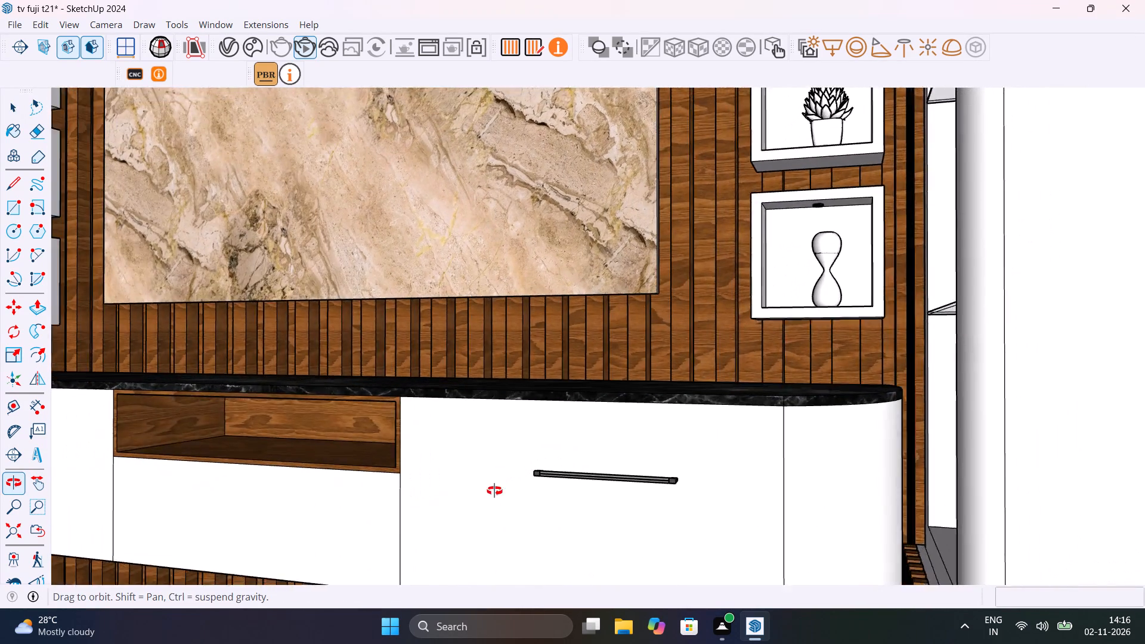
pyautogui.moveTo(494, 491); pyautogui.dragTo(576, 500, button='middle')
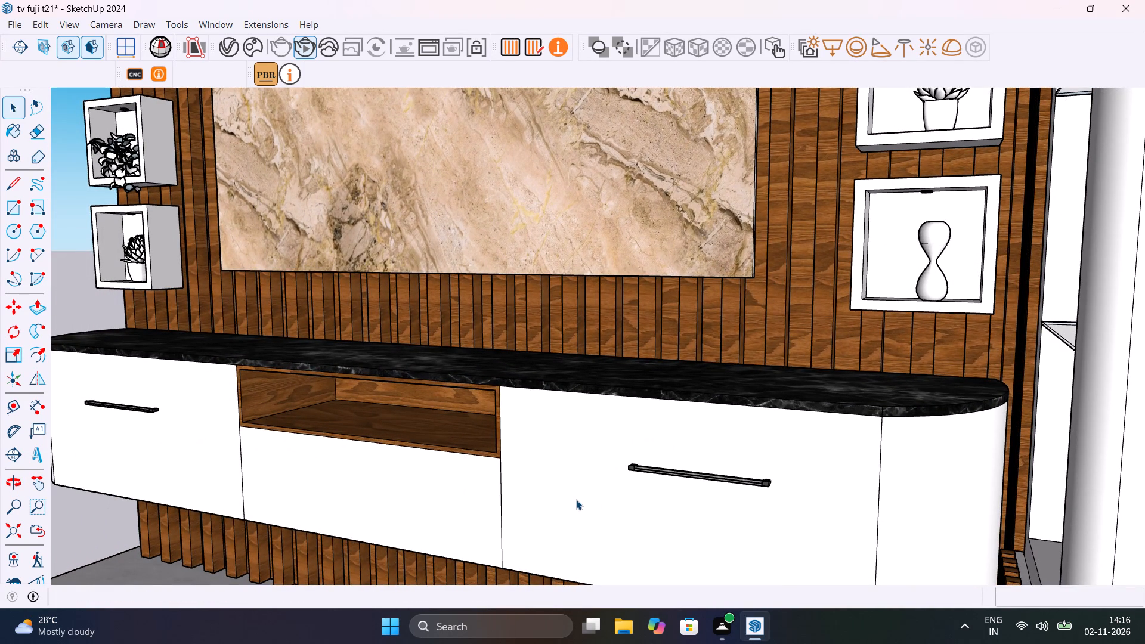
pyautogui.moveTo(576, 500); pyautogui.dragTo(822, 469, button='middle')
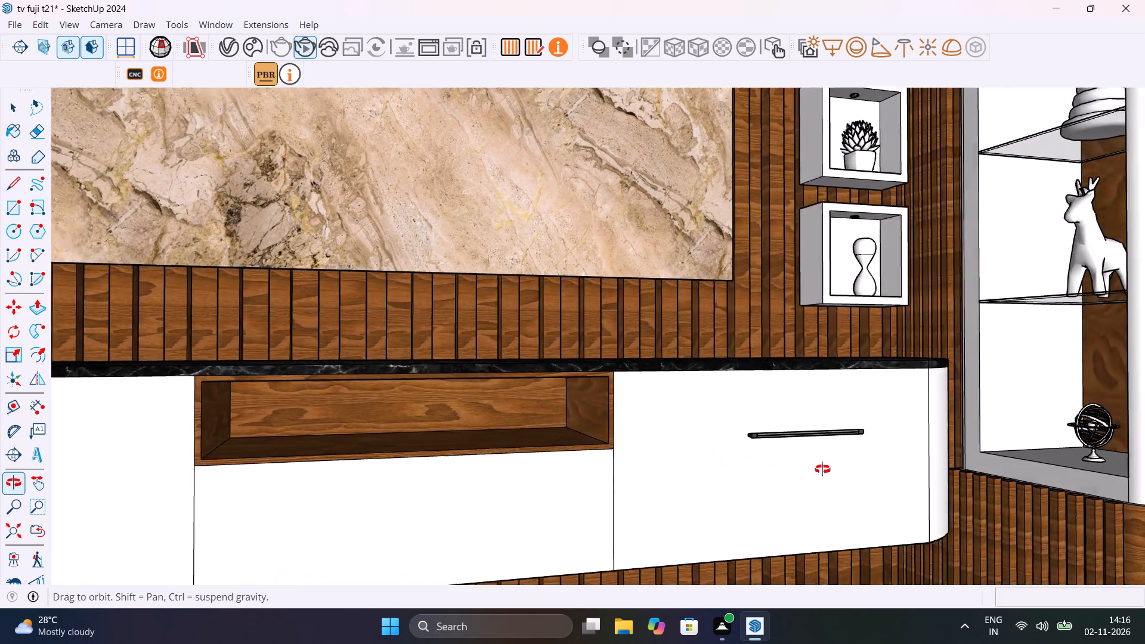
pyautogui.moveTo(822, 469); pyautogui.dragTo(880, 499, button='middle')
pyautogui.scroll(18, 754, 457)
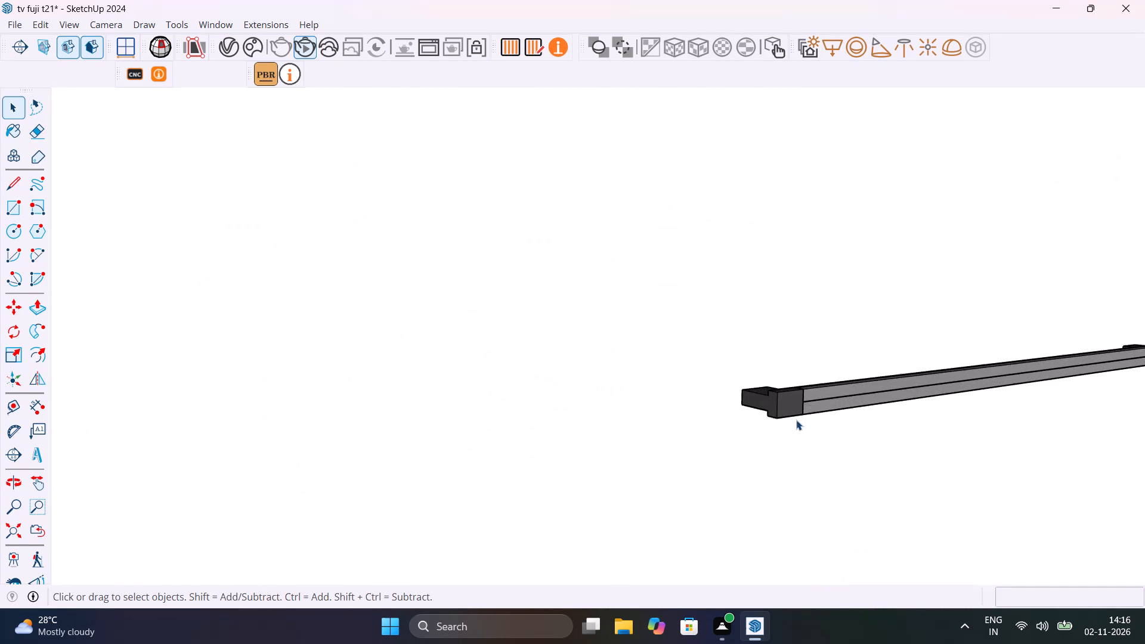
pyautogui.click(787, 403)
pyautogui.scroll(8, 776, 405)
pyautogui.press('m')
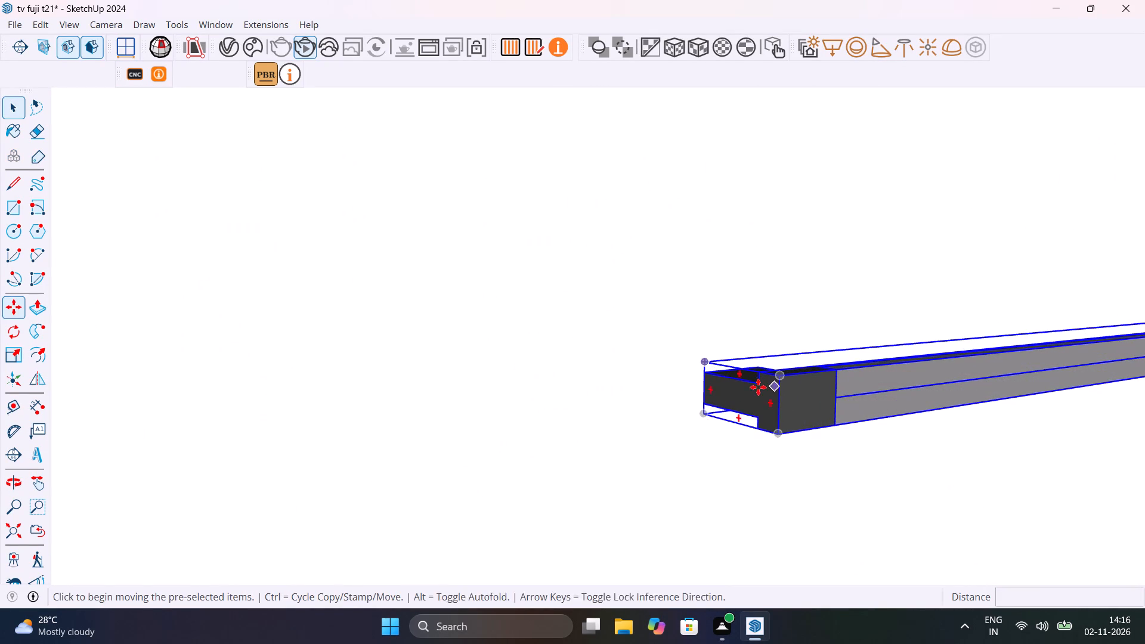
pyautogui.click(703, 415)
pyautogui.scroll(-7, 606, 494)
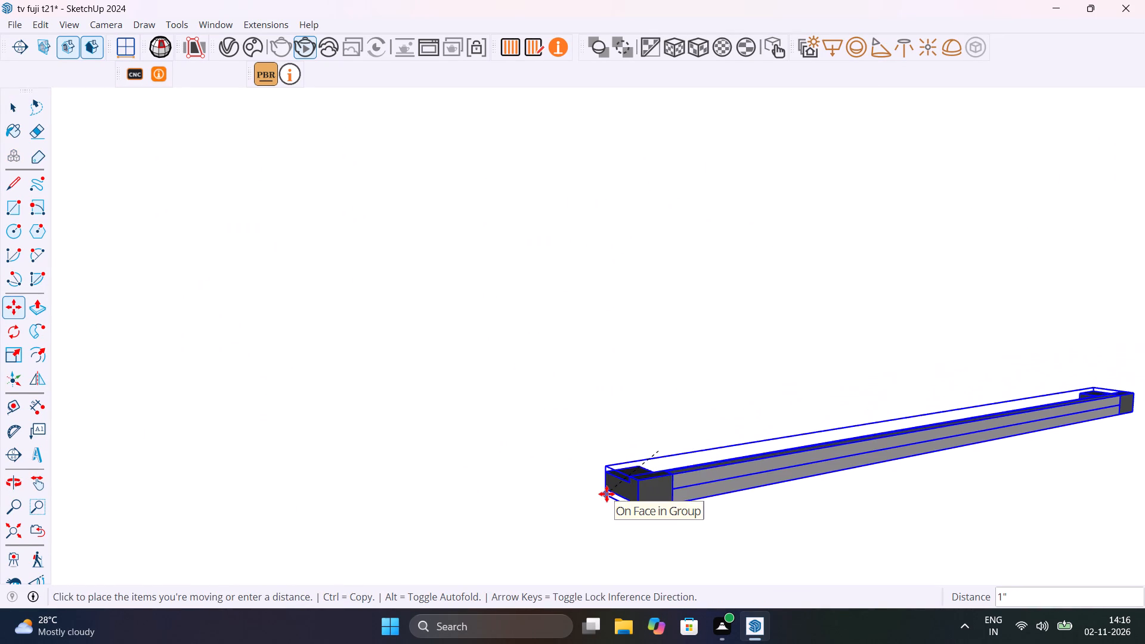
pyautogui.scroll(-20, 561, 531)
pyautogui.scroll(-3, 561, 531)
pyautogui.keyDown('shift'); pyautogui.moveTo(559, 542); pyautogui.dragTo(754, 293, button='middle'); pyautogui.keyUp('shift')
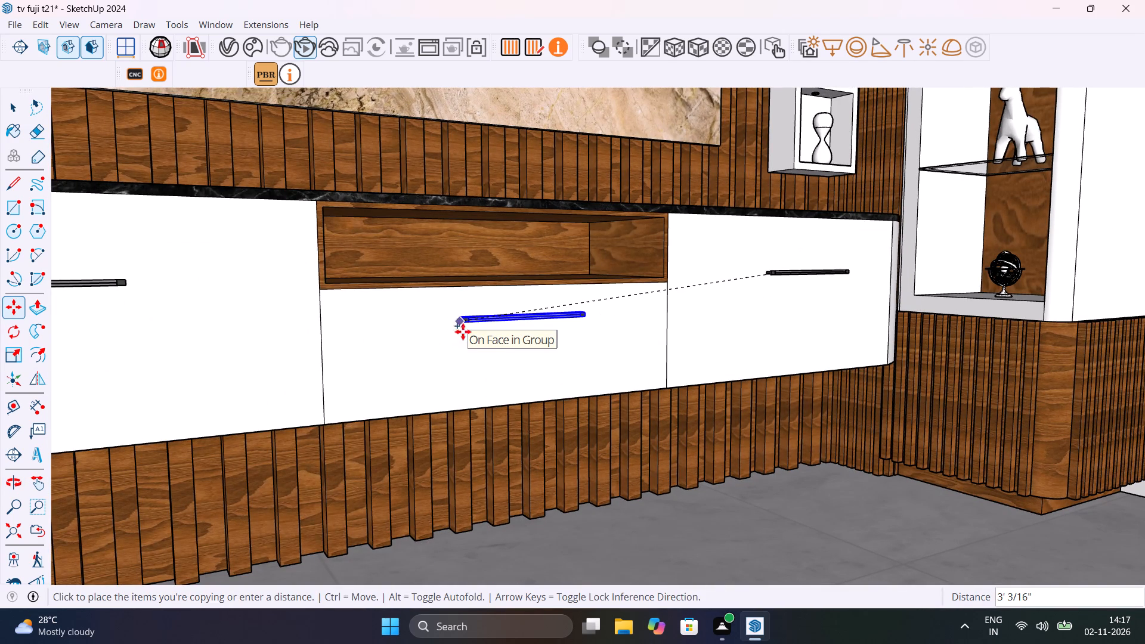
pyautogui.click(453, 354)
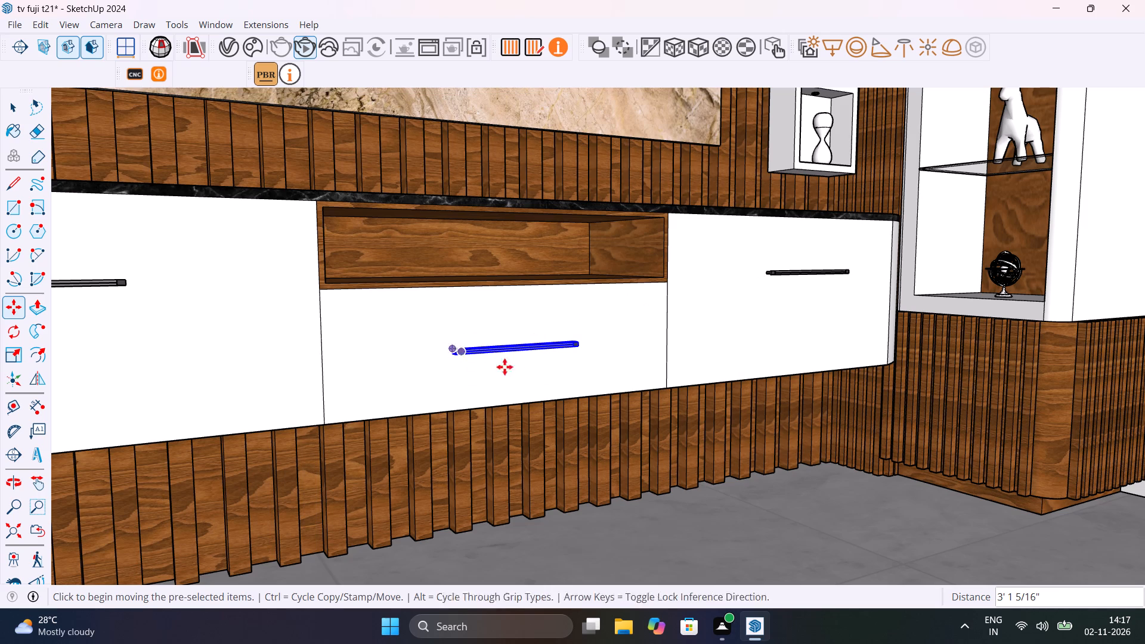
pyautogui.scroll(-14, 533, 369)
pyautogui.press('space')
pyautogui.click(256, 415)
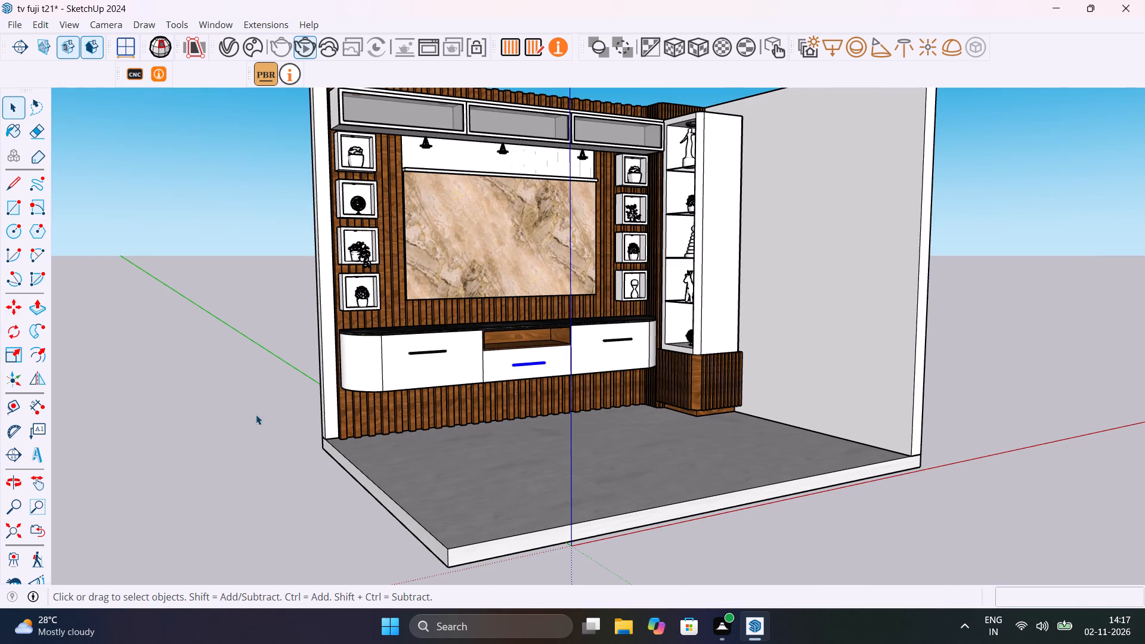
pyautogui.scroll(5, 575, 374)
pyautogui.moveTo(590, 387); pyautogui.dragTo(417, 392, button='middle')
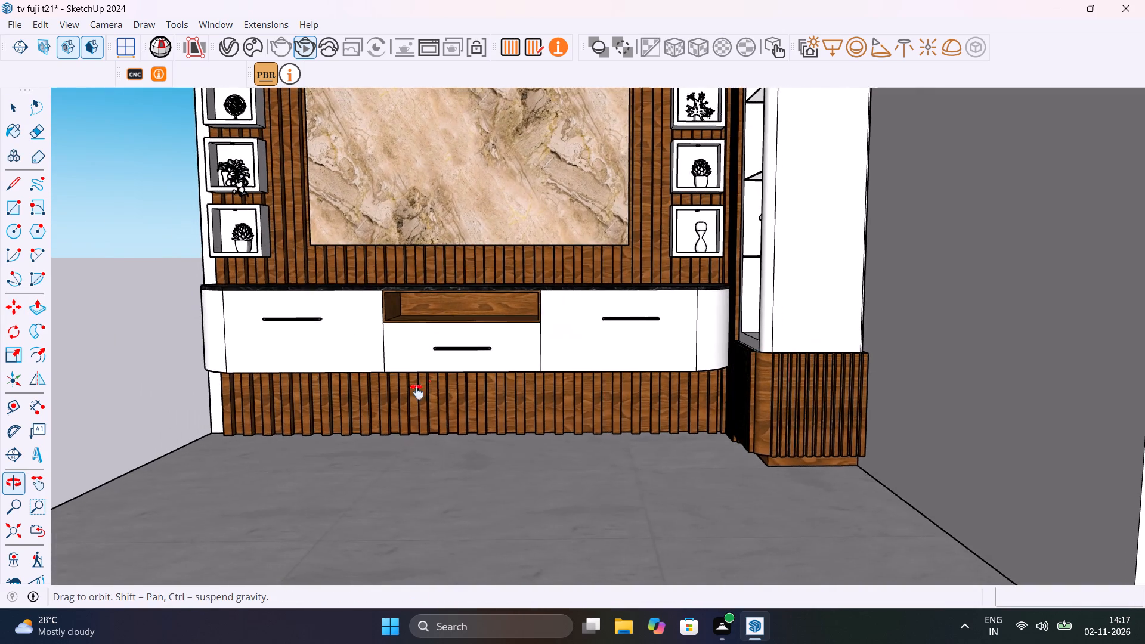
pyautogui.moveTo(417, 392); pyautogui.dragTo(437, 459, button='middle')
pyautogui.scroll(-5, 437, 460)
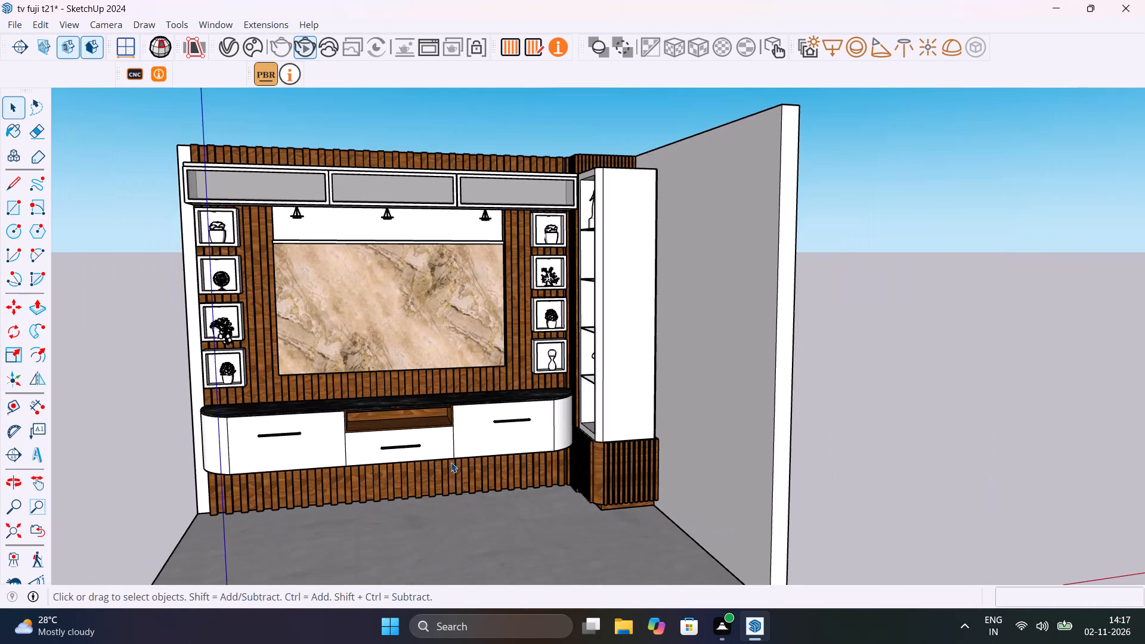
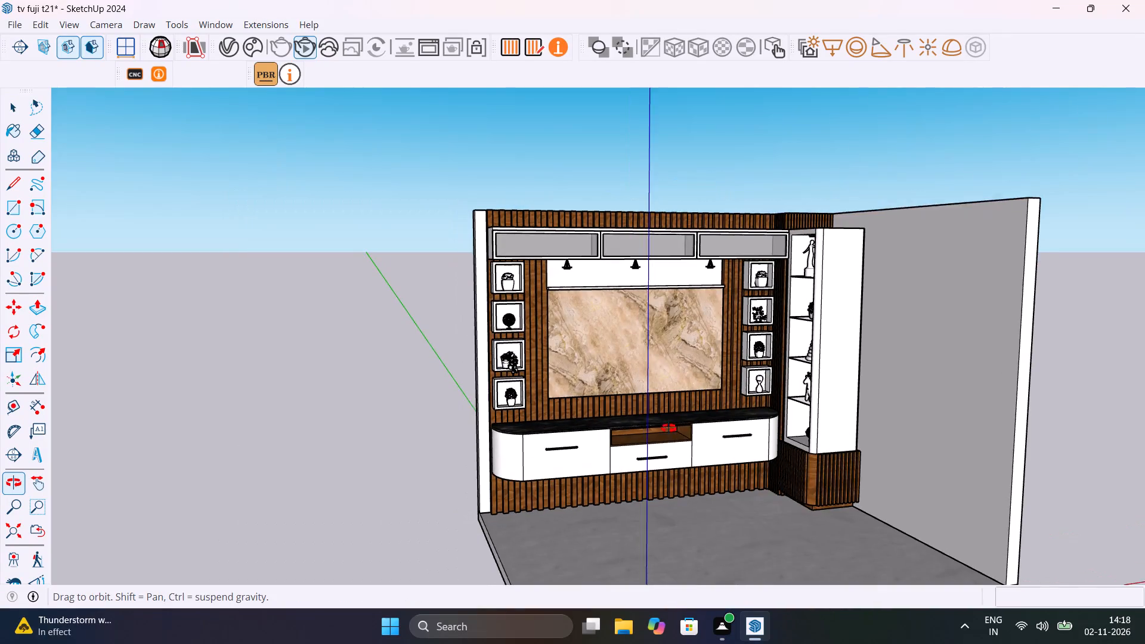
# Examine the TV unit, the slatted wall base and the room's open side from several angles.
pyautogui.scroll(4, 435, 450)
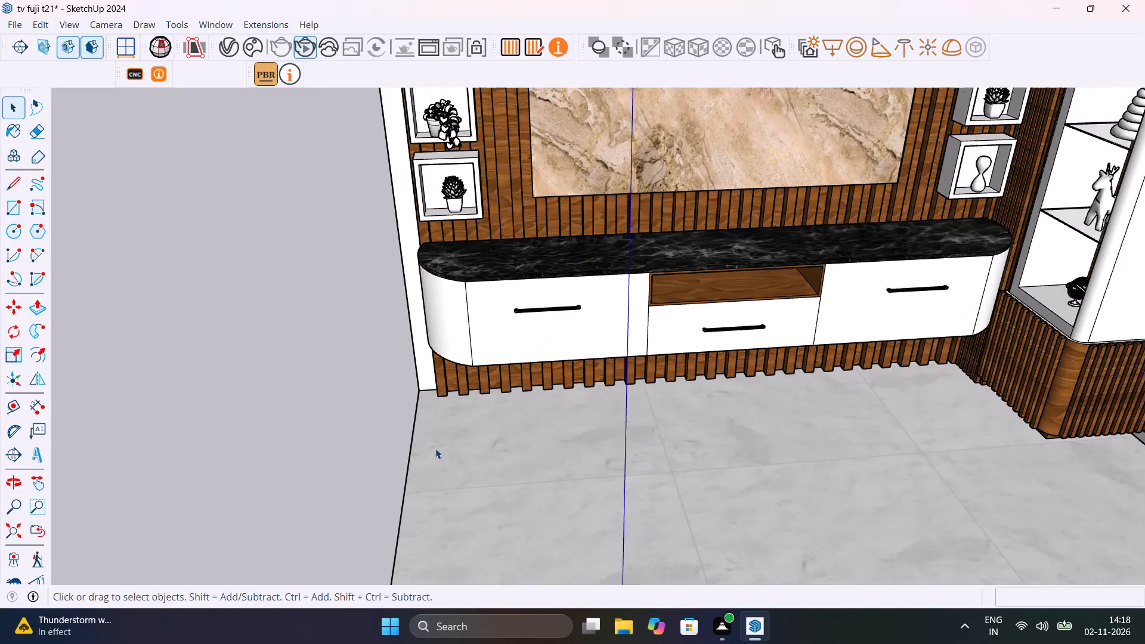
pyautogui.scroll(7, 435, 448)
pyautogui.moveTo(452, 455); pyautogui.dragTo(478, 394, button='middle')
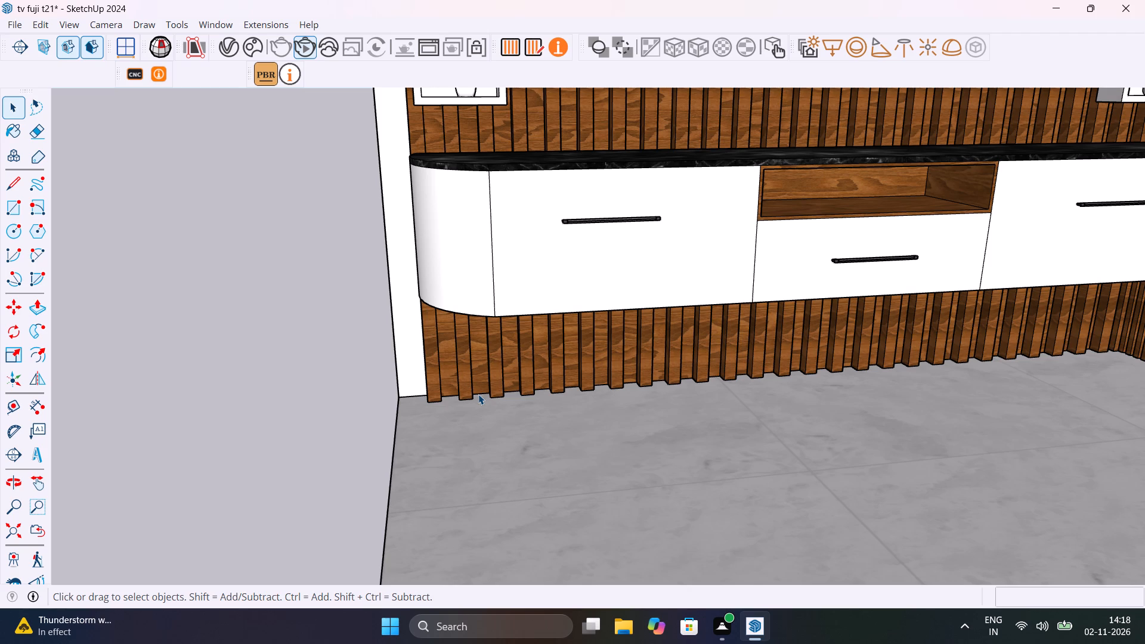
pyautogui.scroll(-6, 463, 428)
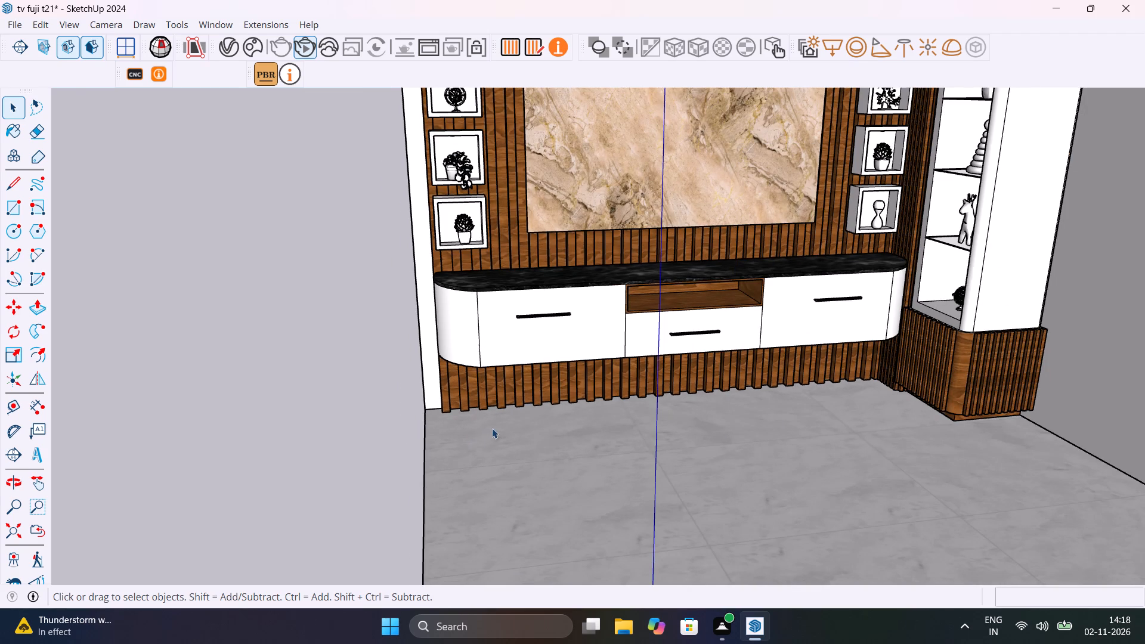
pyautogui.moveTo(492, 428); pyautogui.dragTo(518, 473, button='middle')
pyautogui.scroll(-4, 519, 463)
pyautogui.moveTo(565, 464); pyautogui.dragTo(562, 473, button='middle')
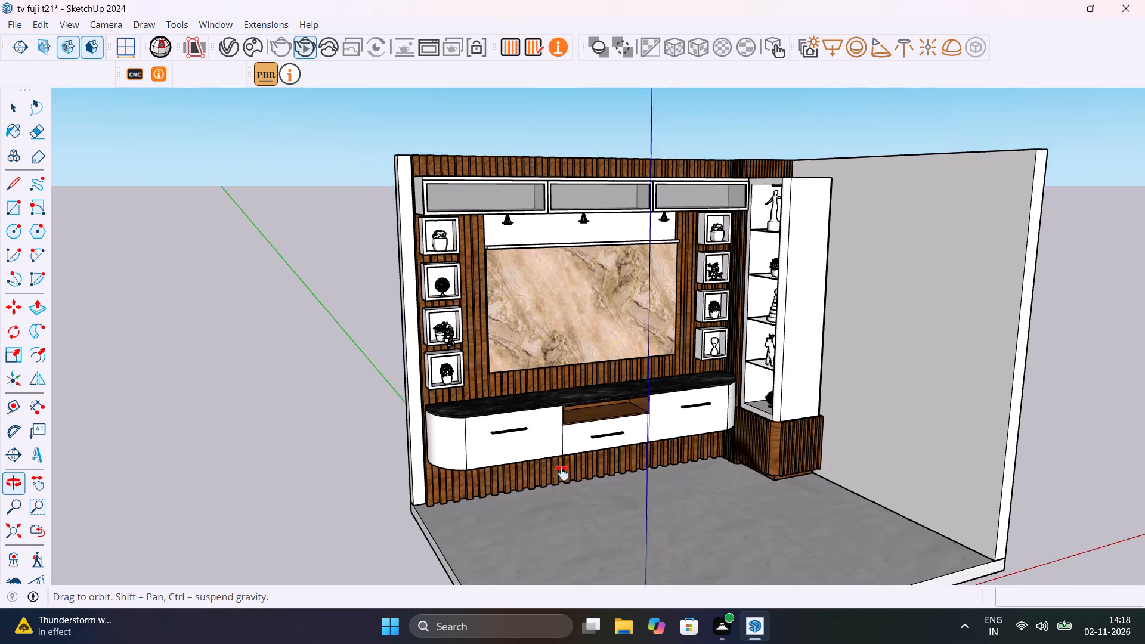
pyautogui.moveTo(562, 473); pyautogui.dragTo(699, 518, button='middle')
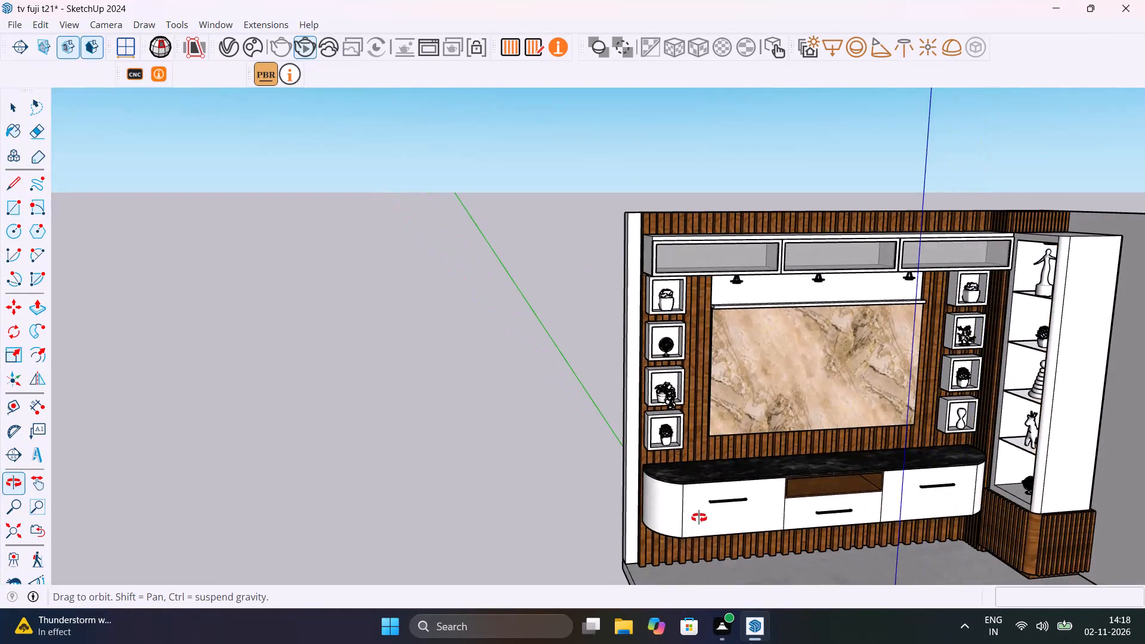
pyautogui.moveTo(699, 518); pyautogui.dragTo(491, 429, button='middle')
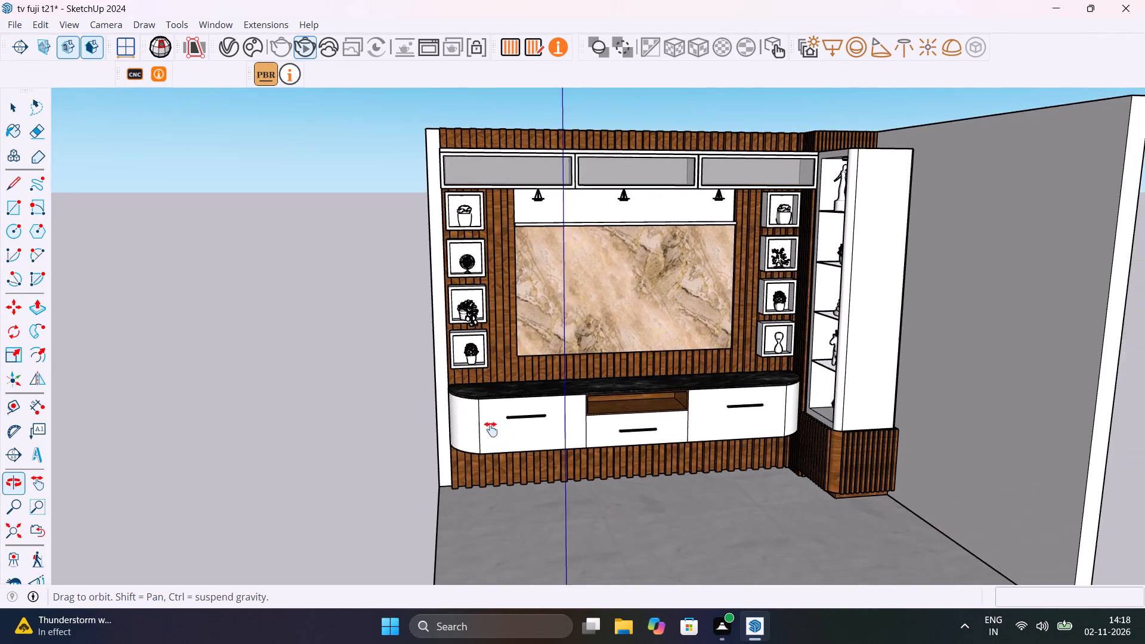
pyautogui.moveTo(491, 429); pyautogui.dragTo(619, 488, button='middle')
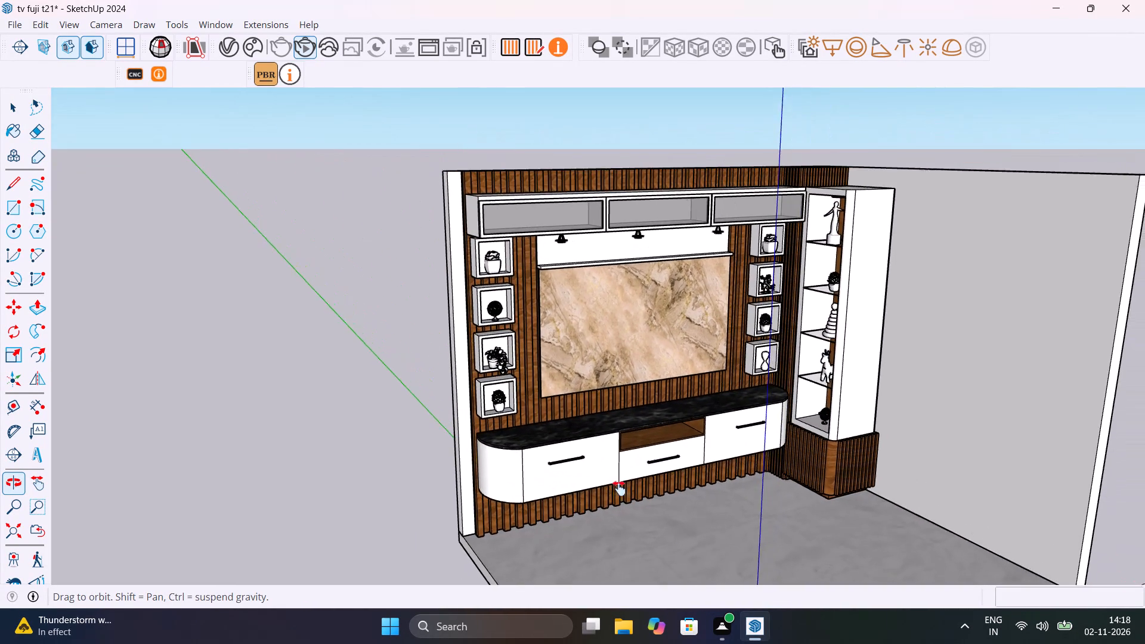
pyautogui.moveTo(619, 488); pyautogui.dragTo(636, 478, button='middle')
pyautogui.scroll(3, 631, 476)
pyautogui.moveTo(632, 477); pyautogui.dragTo(562, 504, button='middle')
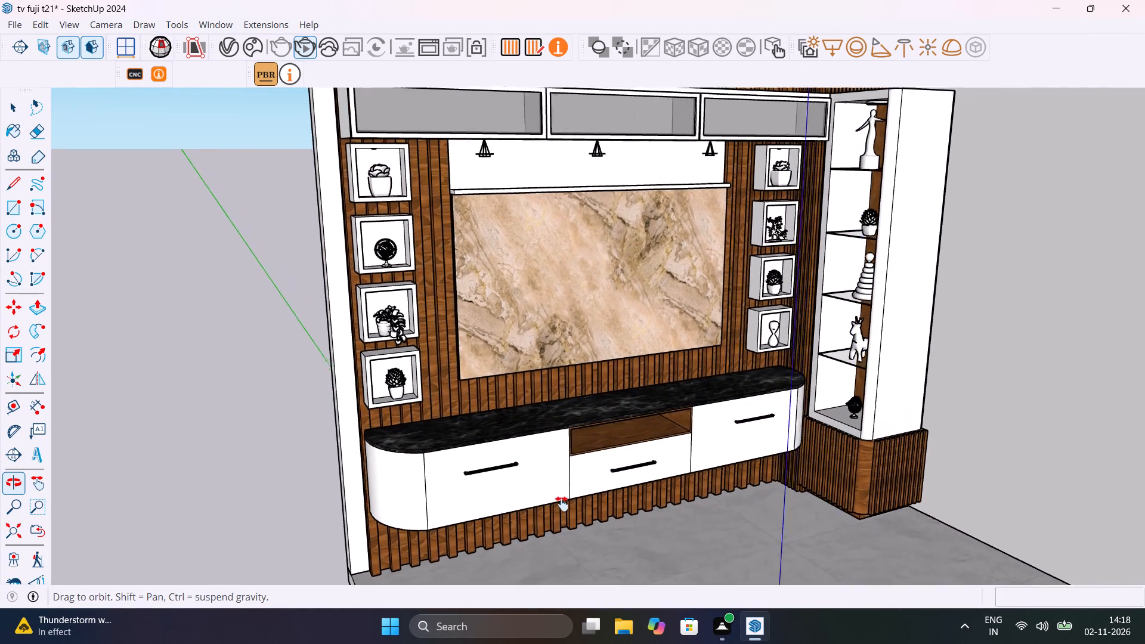
pyautogui.moveTo(562, 504); pyautogui.dragTo(577, 491, button='middle')
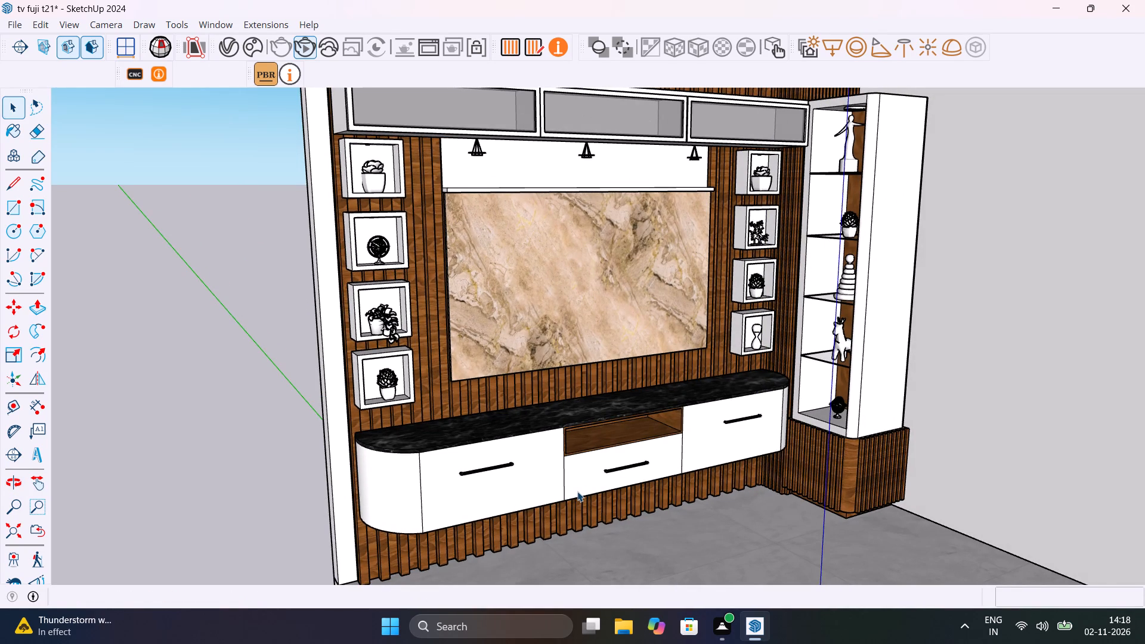
pyautogui.scroll(-2, 577, 491)
pyautogui.moveTo(630, 490); pyautogui.dragTo(664, 487, button='middle')
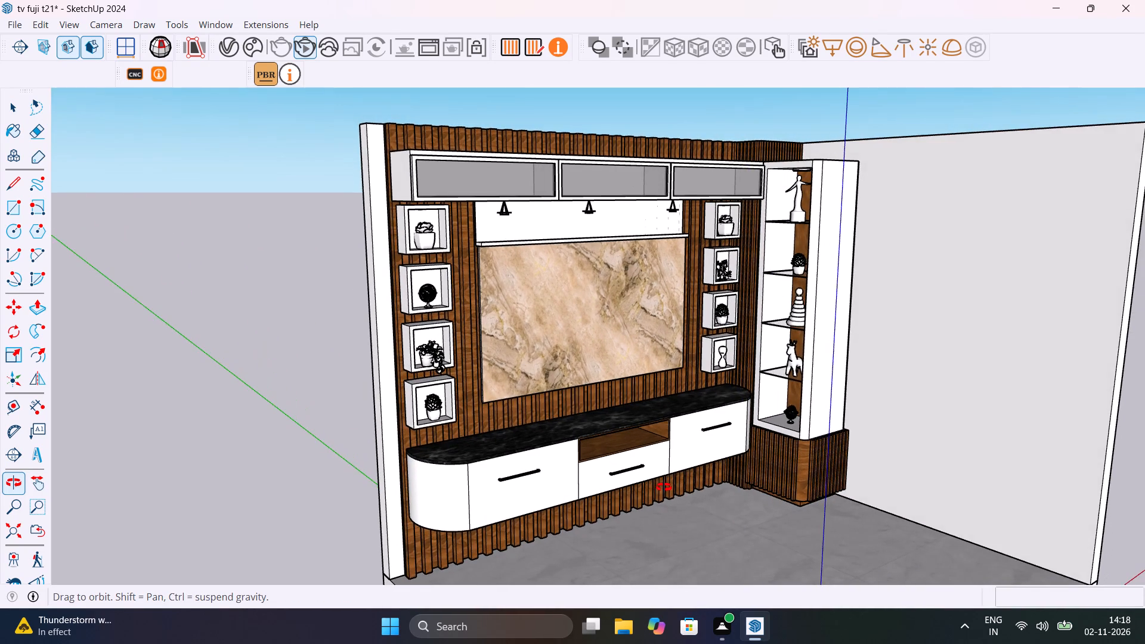
pyautogui.moveTo(664, 487); pyautogui.dragTo(632, 497, button='middle')
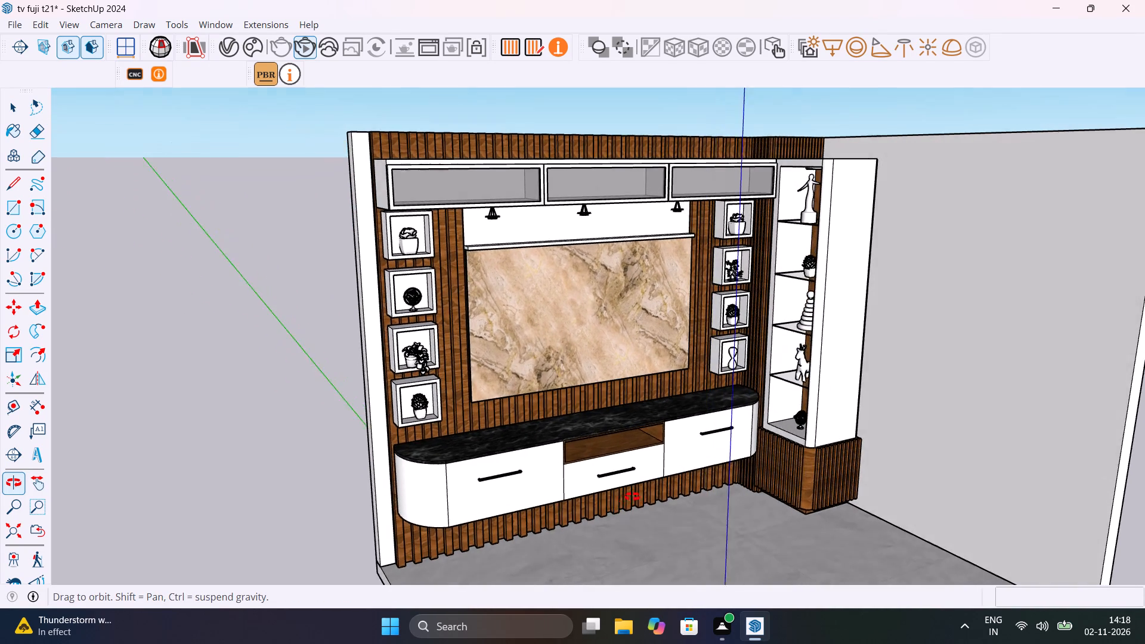
pyautogui.moveTo(632, 497); pyautogui.dragTo(595, 524, button='middle')
pyautogui.scroll(-6, 660, 425)
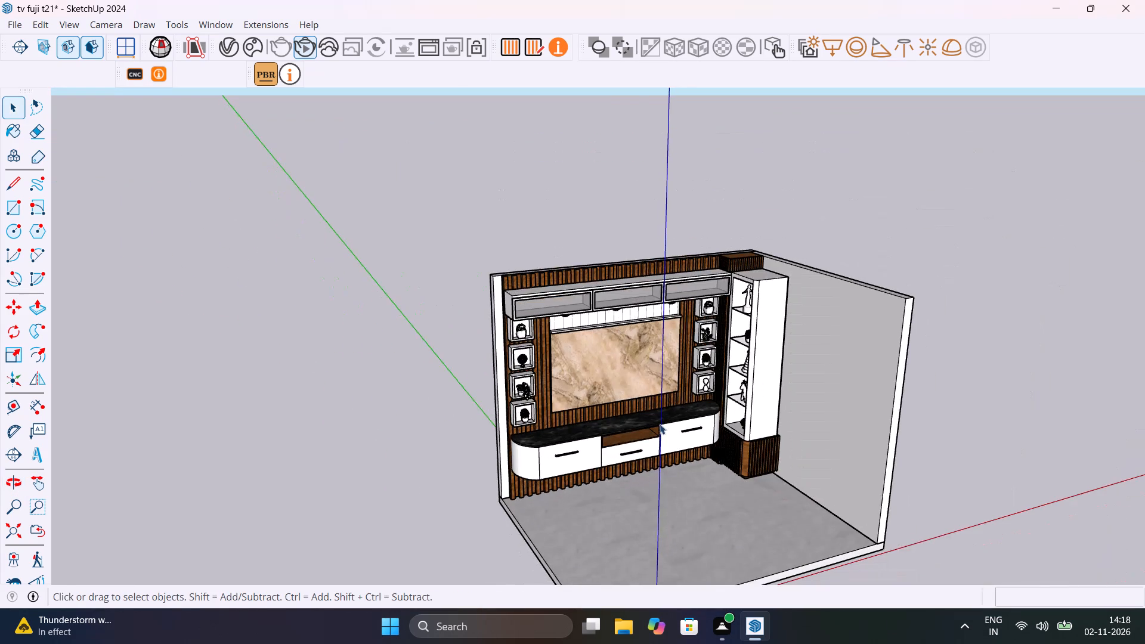
pyautogui.moveTo(735, 418); pyautogui.dragTo(727, 481, button='middle')
# Place a guide about 4 3/8" in from the floor's open side edge, through the corner of the first wooden slat.
pyautogui.press('t')
pyautogui.scroll(17, 522, 519)
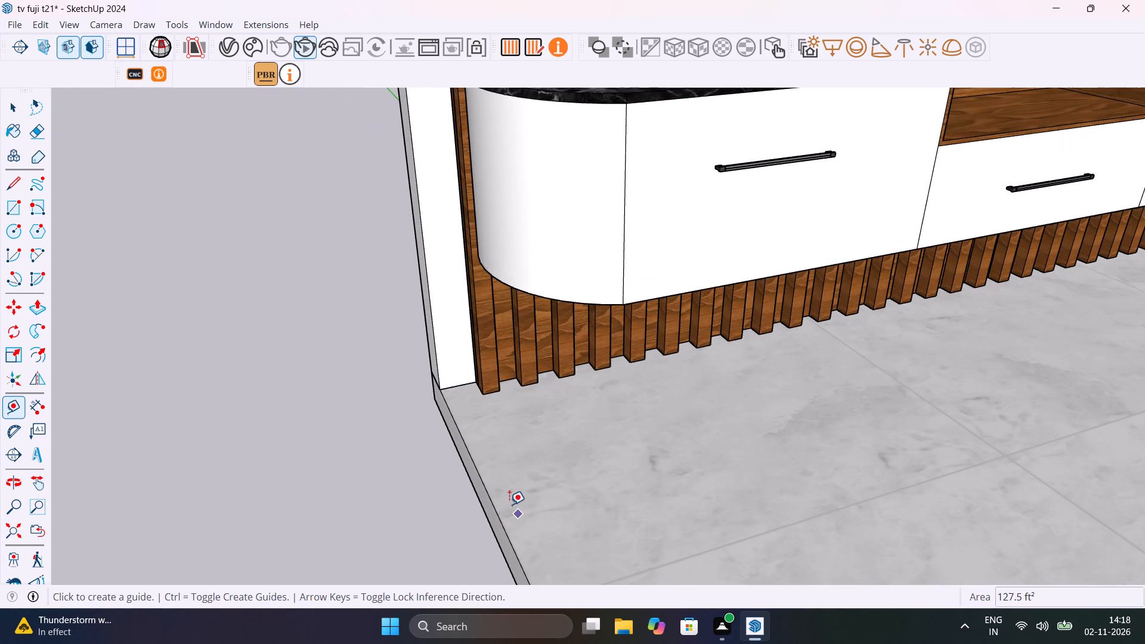
pyautogui.click(500, 509)
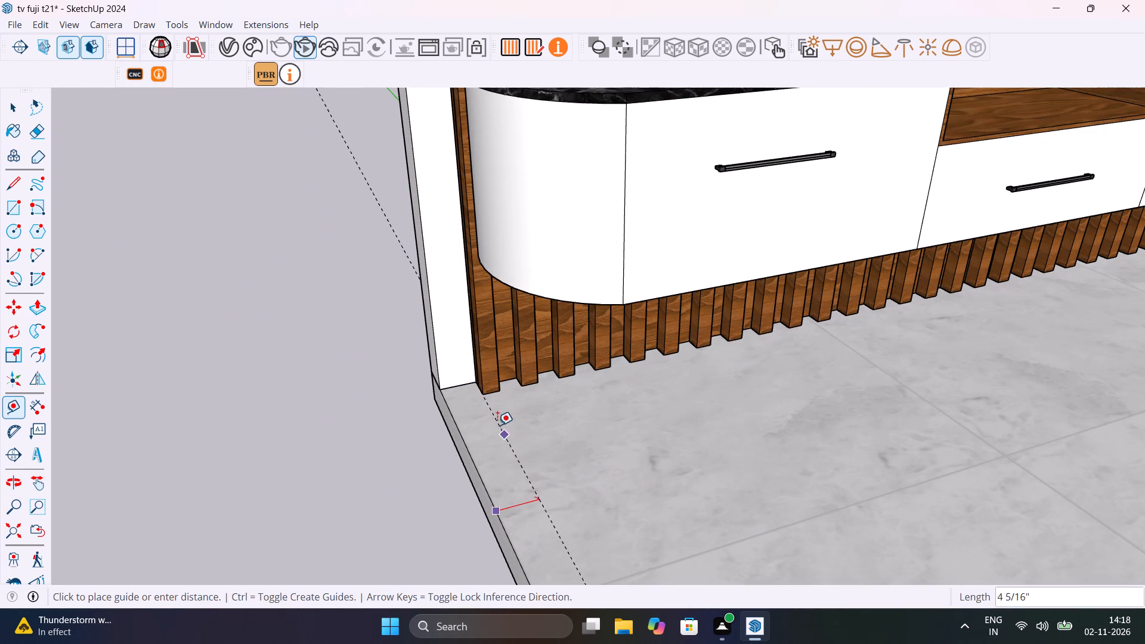
pyautogui.scroll(7, 479, 398)
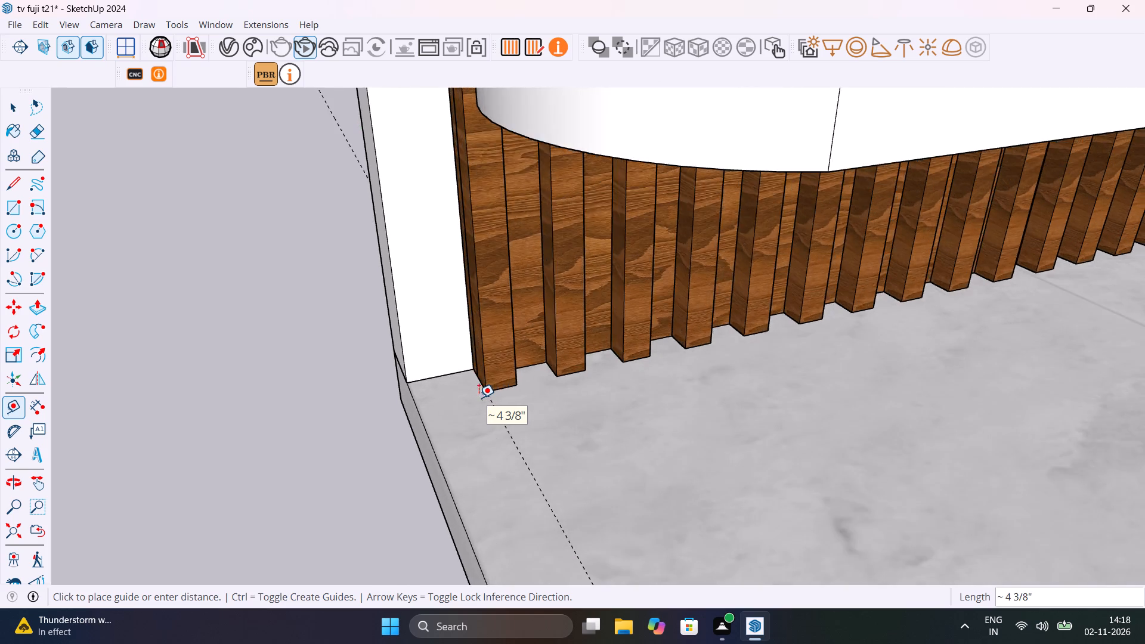
pyautogui.scroll(4, 479, 398)
pyautogui.click(487, 385)
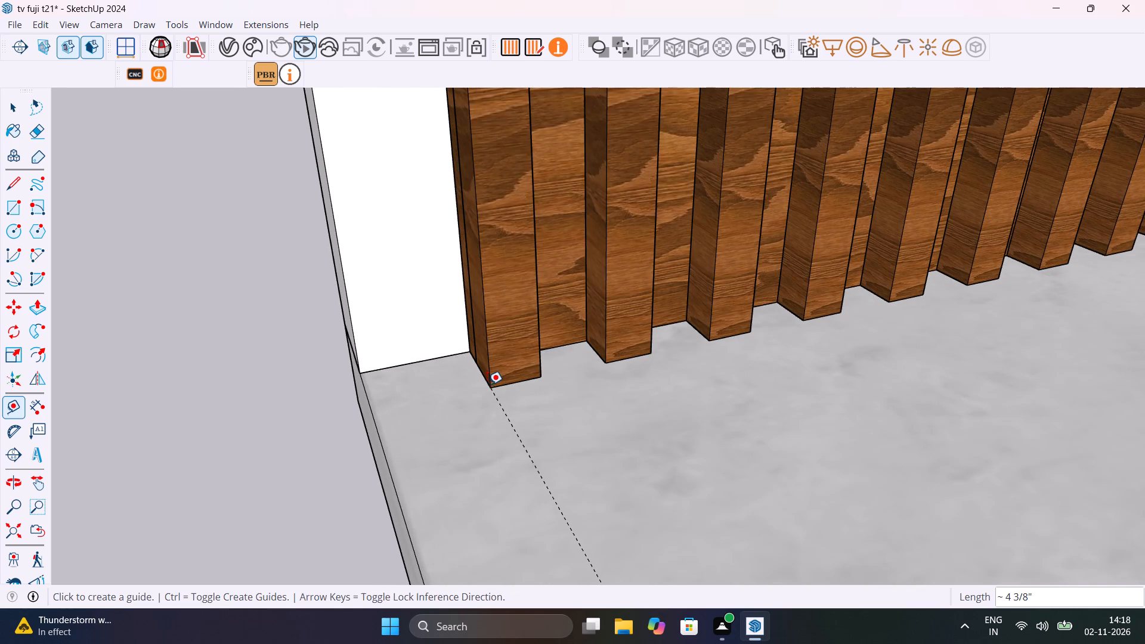
pyautogui.press('space')
# Draw a wall-base rectangle about 4 3/8" by 9' 7 1/2" between the floor's open side edge and the guide.
pyautogui.press('r')
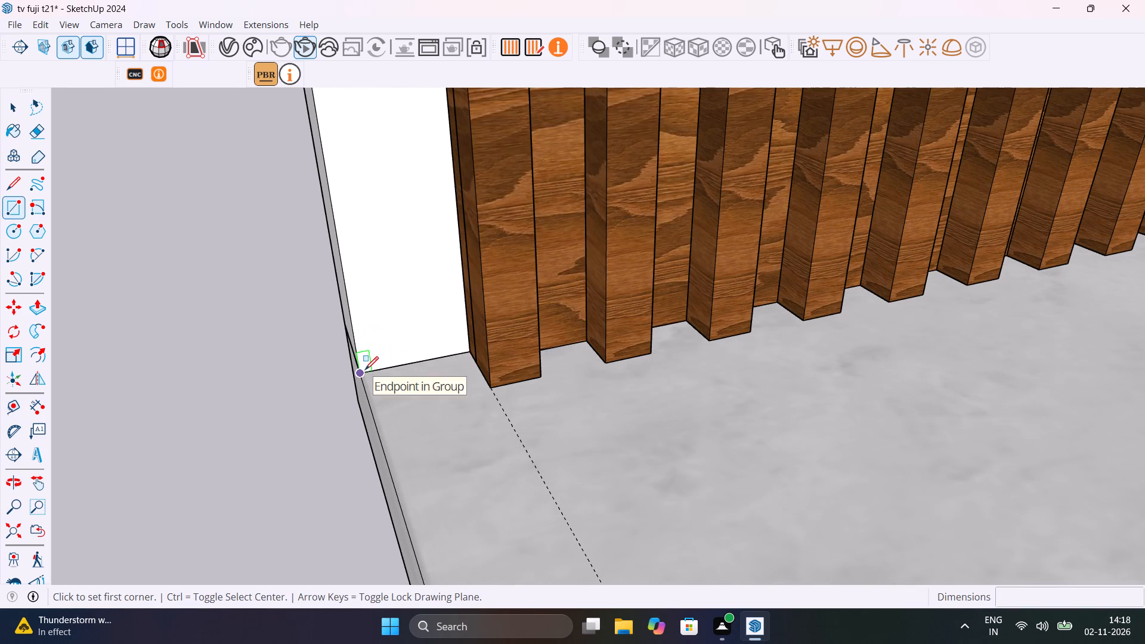
pyautogui.click(365, 370)
pyautogui.scroll(-20, 476, 437)
pyautogui.scroll(-2, 476, 437)
pyautogui.keyDown('shift'); pyautogui.moveTo(485, 454); pyautogui.dragTo(425, 358, button='middle'); pyautogui.keyUp('shift')
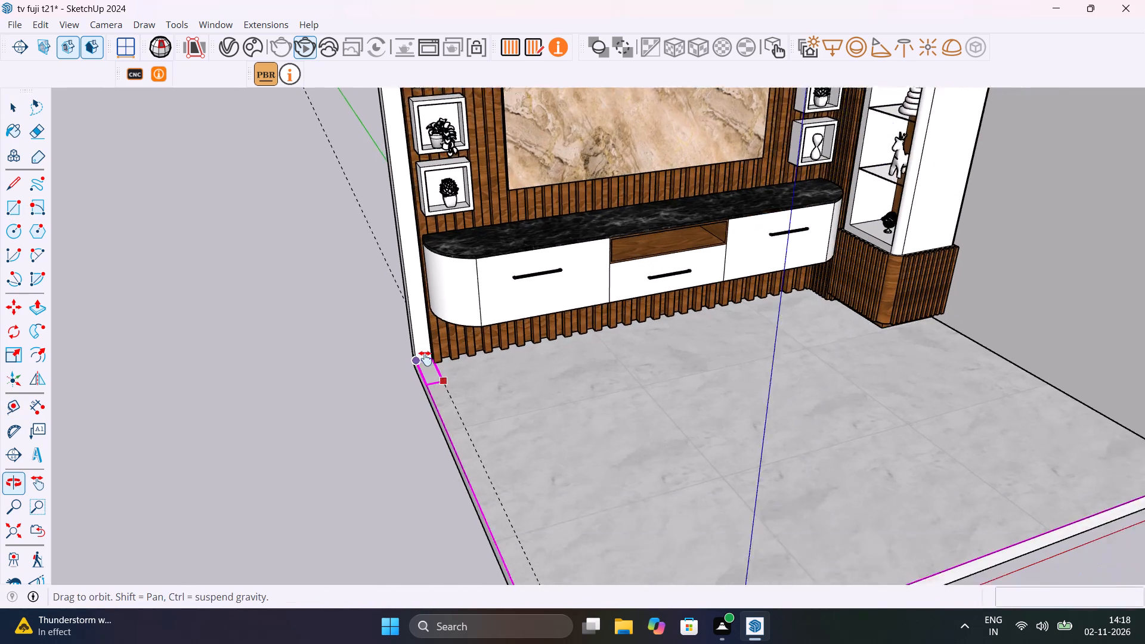
pyautogui.keyDown('shift'); pyautogui.moveTo(425, 358); pyautogui.dragTo(407, 326, button='middle'); pyautogui.keyUp('shift')
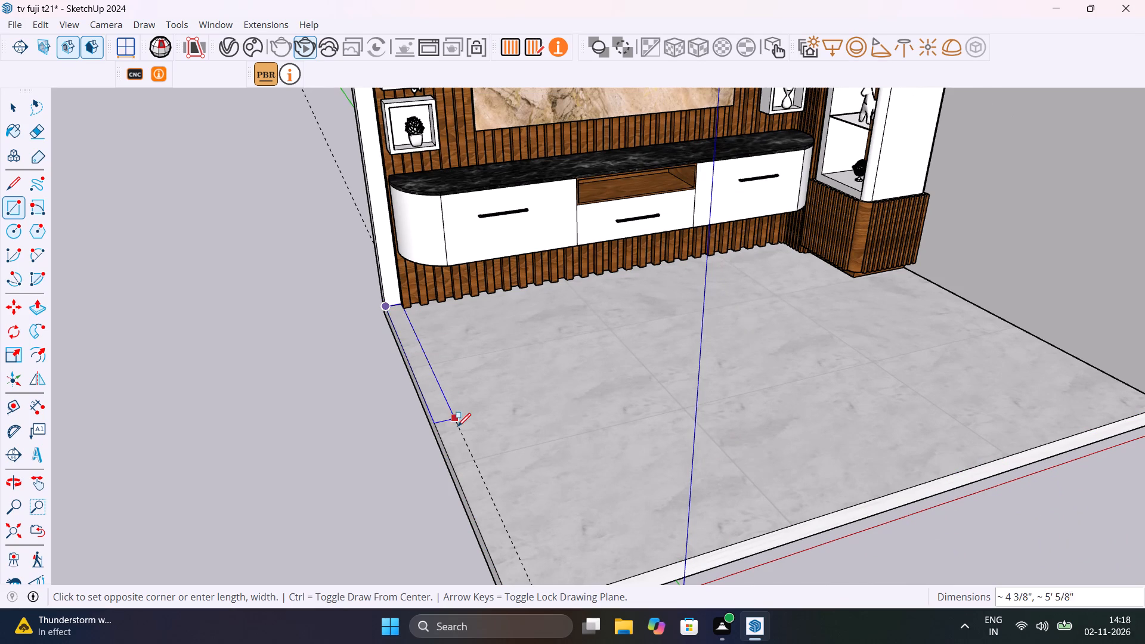
pyautogui.scroll(-7, 458, 428)
pyautogui.scroll(10, 497, 505)
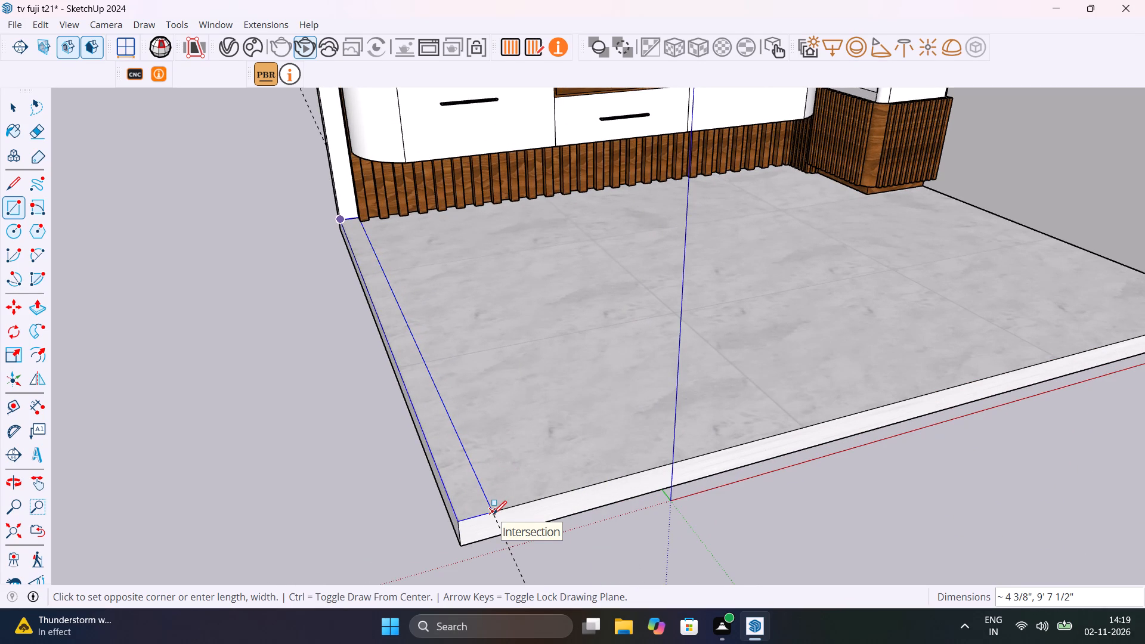
pyautogui.click(493, 514)
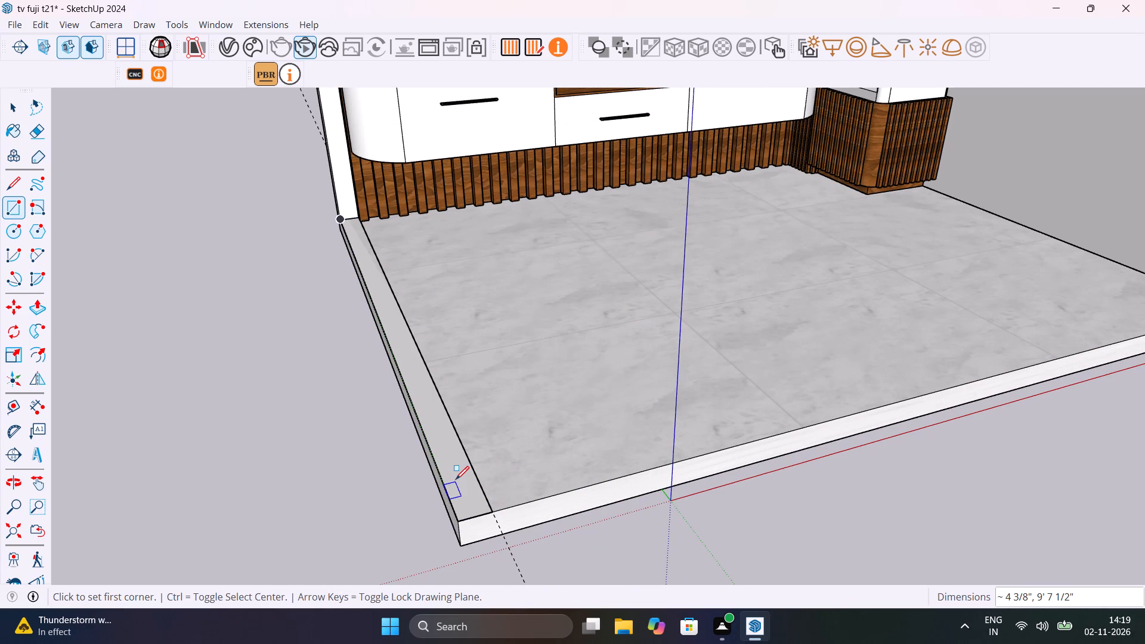
pyautogui.press('space')
# Push/Pull the floor strip up 10' to the top of the opposite wall to form the missing side wall.
pyautogui.click(456, 479)
pyautogui.press('p')
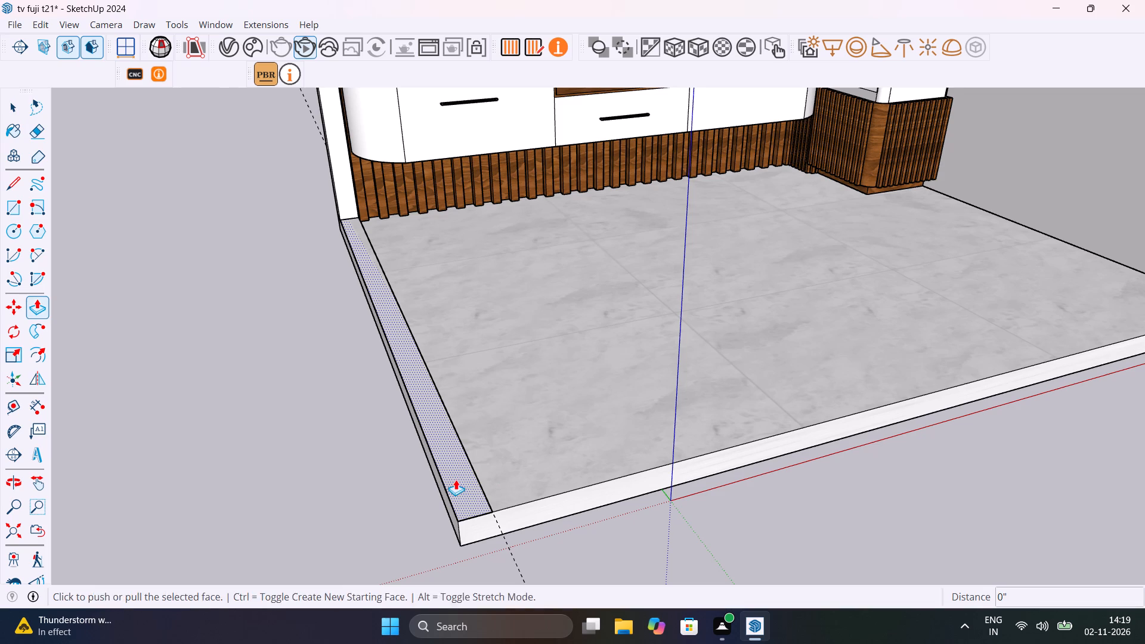
pyautogui.click(456, 479)
pyautogui.scroll(-7, 414, 364)
pyautogui.scroll(-15, 414, 364)
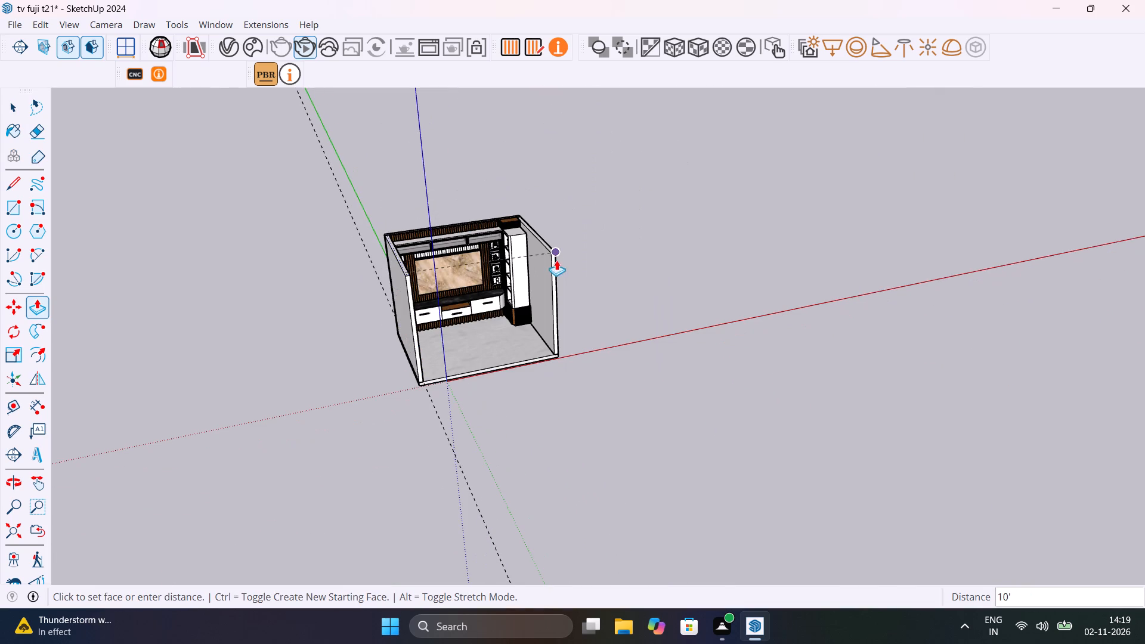
pyautogui.click(552, 254)
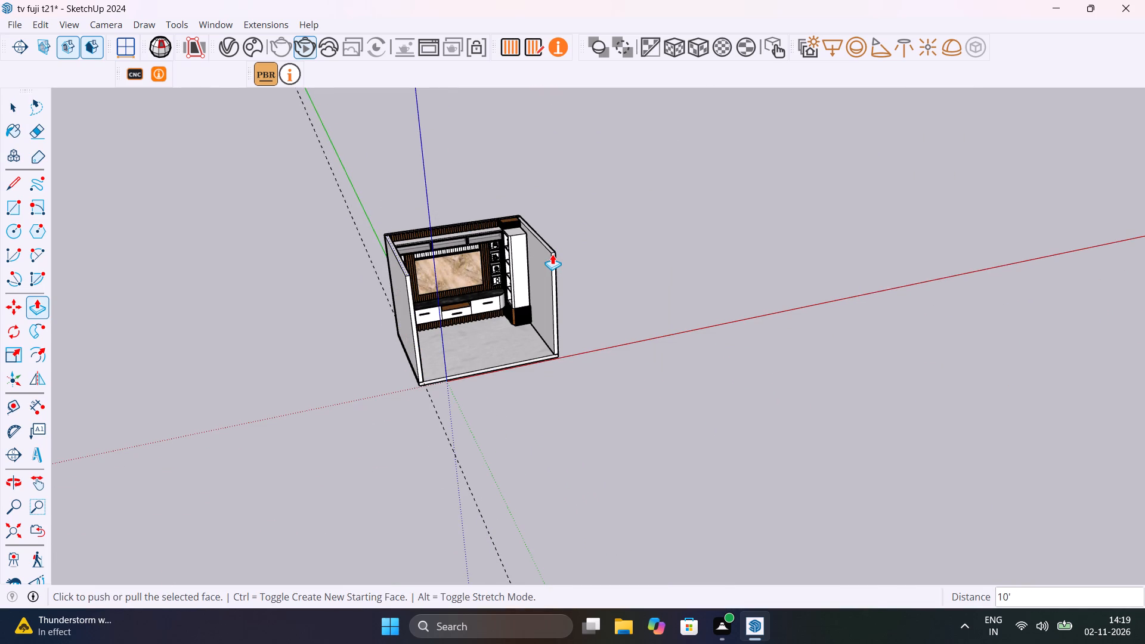
pyautogui.press('space')
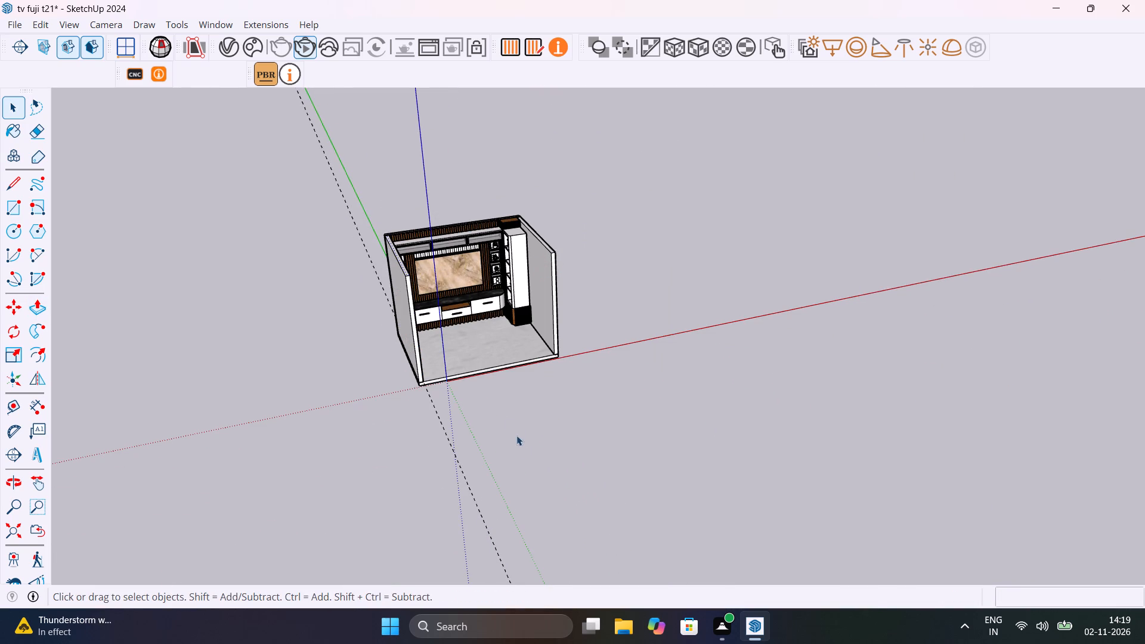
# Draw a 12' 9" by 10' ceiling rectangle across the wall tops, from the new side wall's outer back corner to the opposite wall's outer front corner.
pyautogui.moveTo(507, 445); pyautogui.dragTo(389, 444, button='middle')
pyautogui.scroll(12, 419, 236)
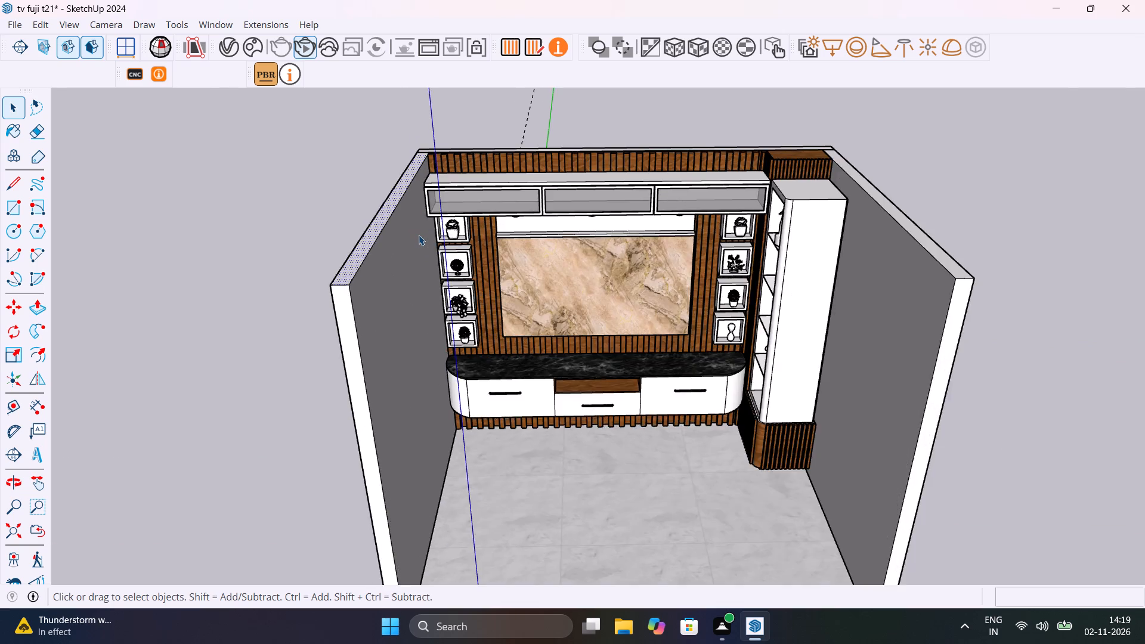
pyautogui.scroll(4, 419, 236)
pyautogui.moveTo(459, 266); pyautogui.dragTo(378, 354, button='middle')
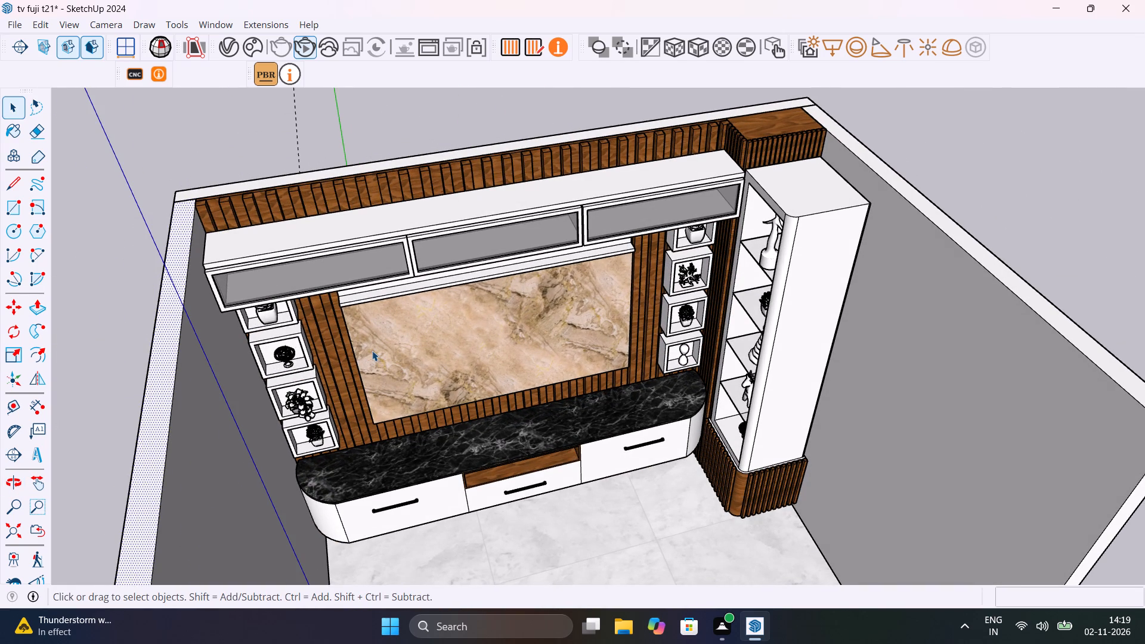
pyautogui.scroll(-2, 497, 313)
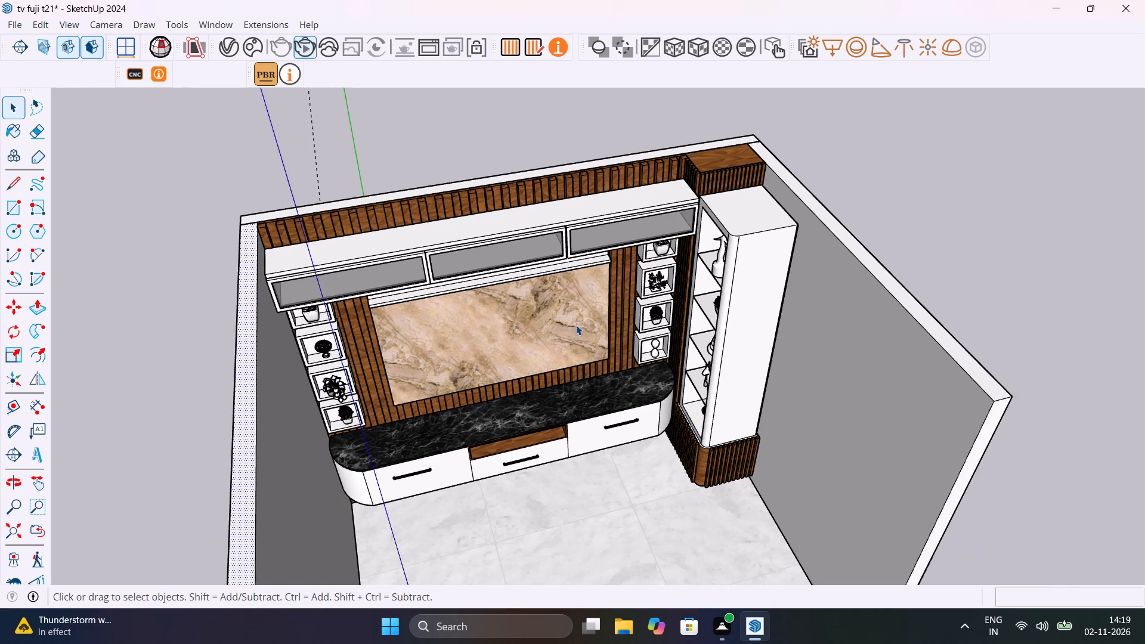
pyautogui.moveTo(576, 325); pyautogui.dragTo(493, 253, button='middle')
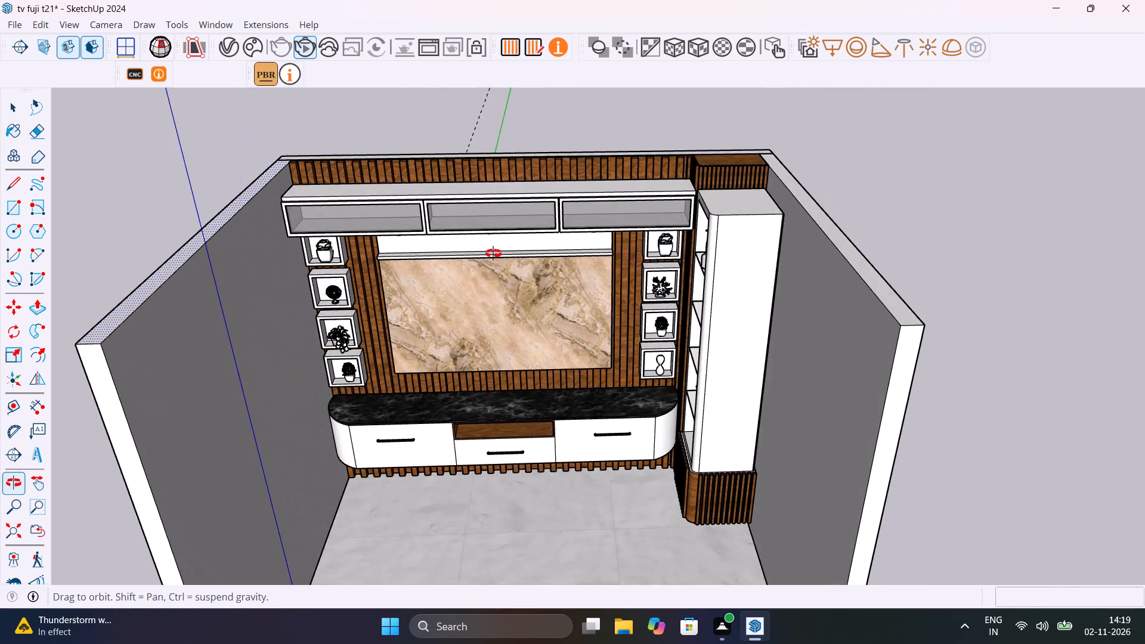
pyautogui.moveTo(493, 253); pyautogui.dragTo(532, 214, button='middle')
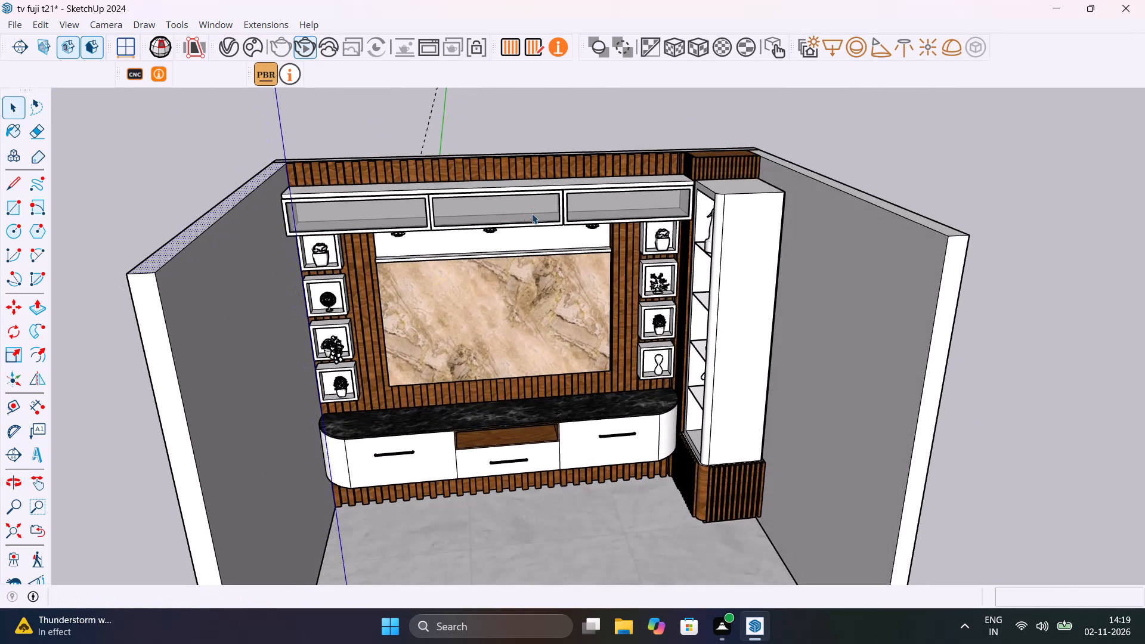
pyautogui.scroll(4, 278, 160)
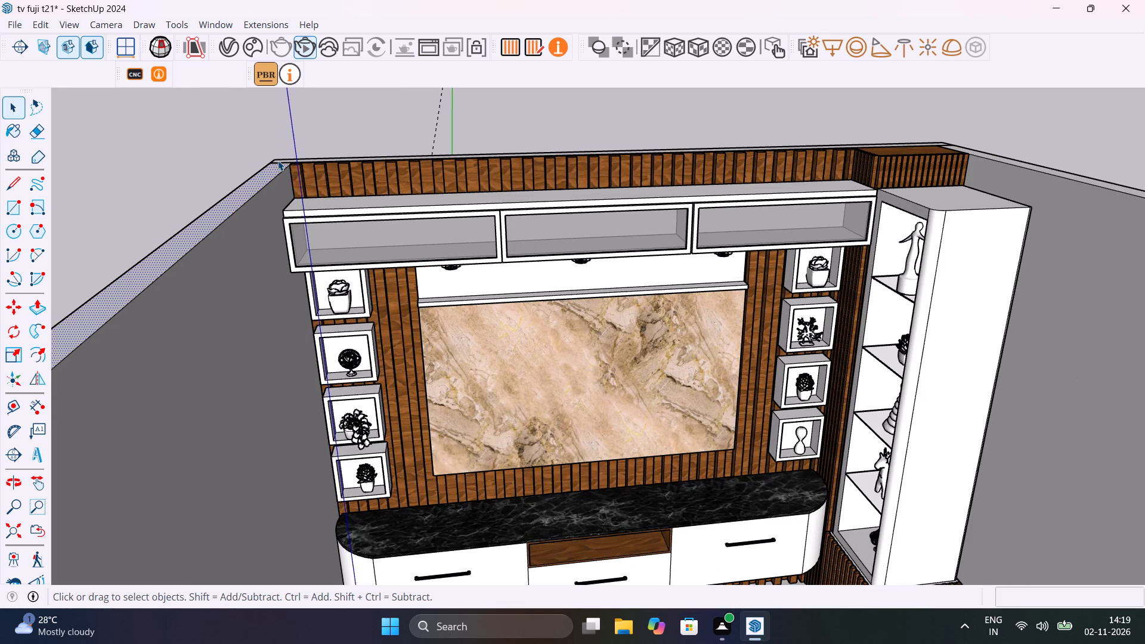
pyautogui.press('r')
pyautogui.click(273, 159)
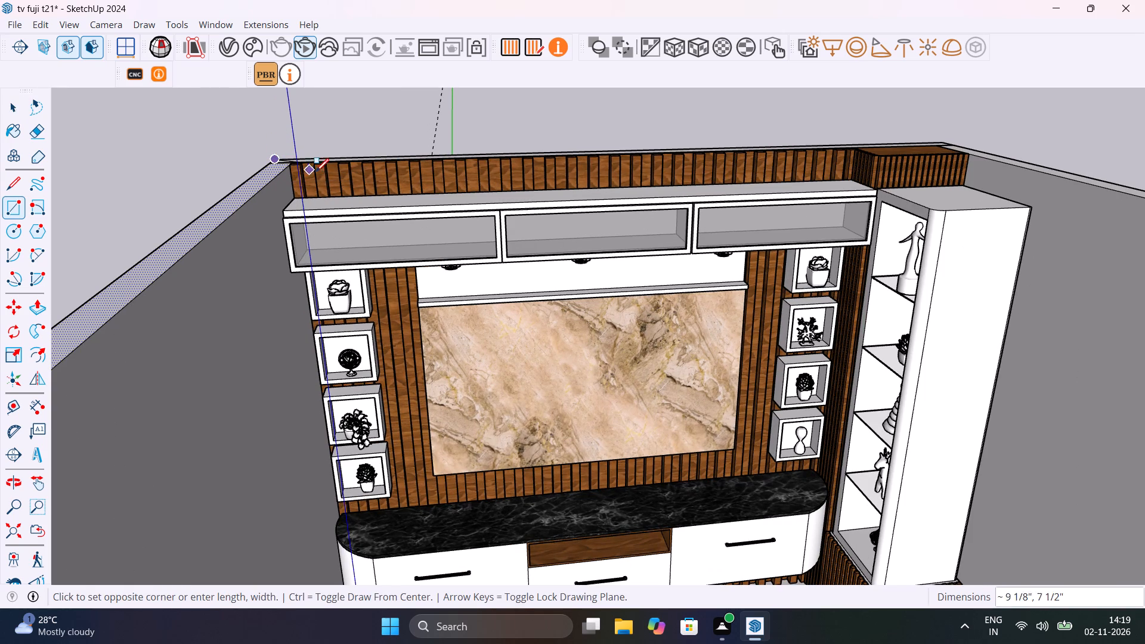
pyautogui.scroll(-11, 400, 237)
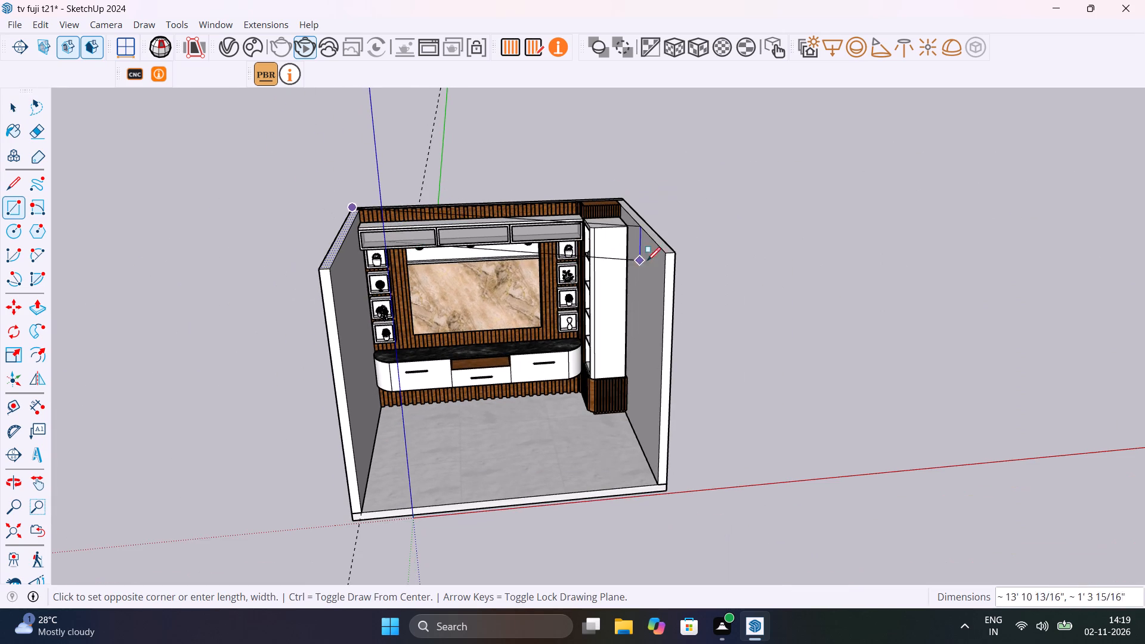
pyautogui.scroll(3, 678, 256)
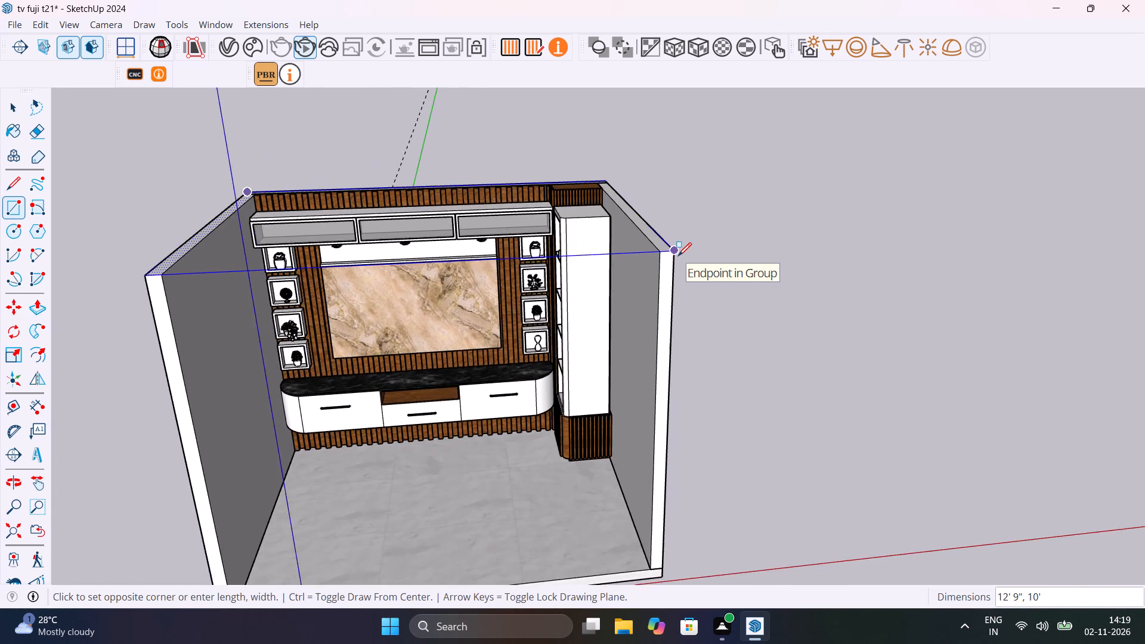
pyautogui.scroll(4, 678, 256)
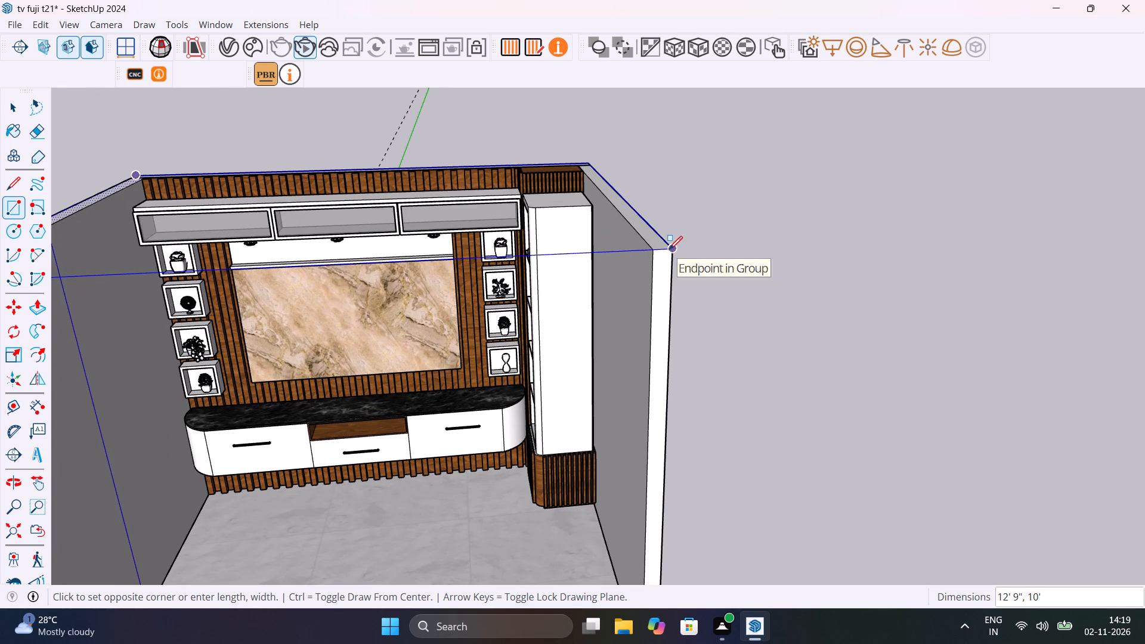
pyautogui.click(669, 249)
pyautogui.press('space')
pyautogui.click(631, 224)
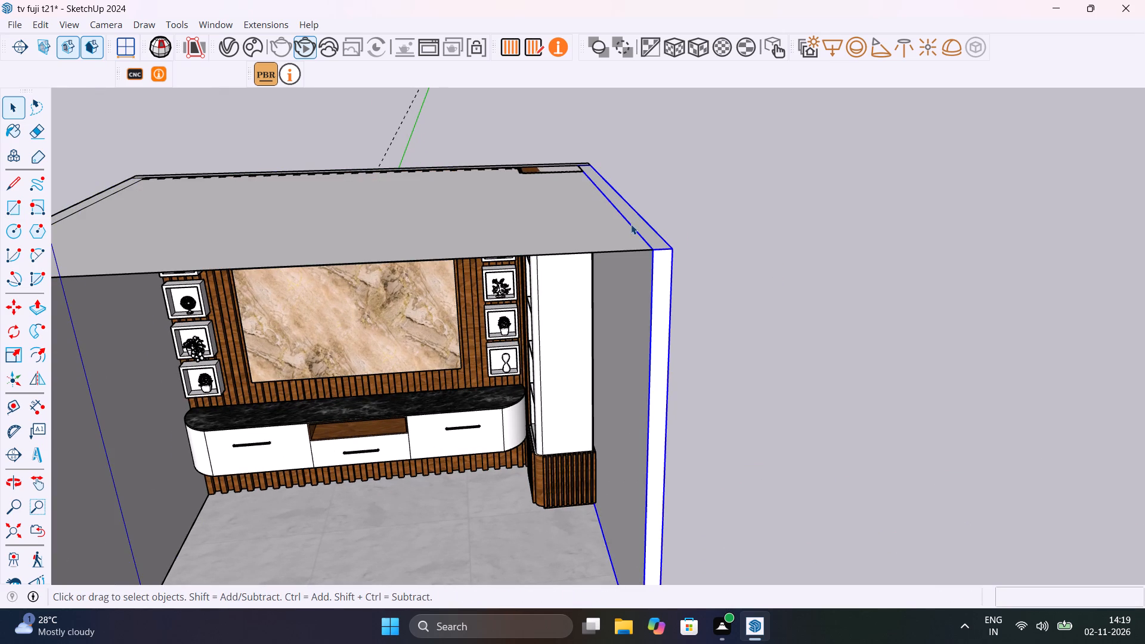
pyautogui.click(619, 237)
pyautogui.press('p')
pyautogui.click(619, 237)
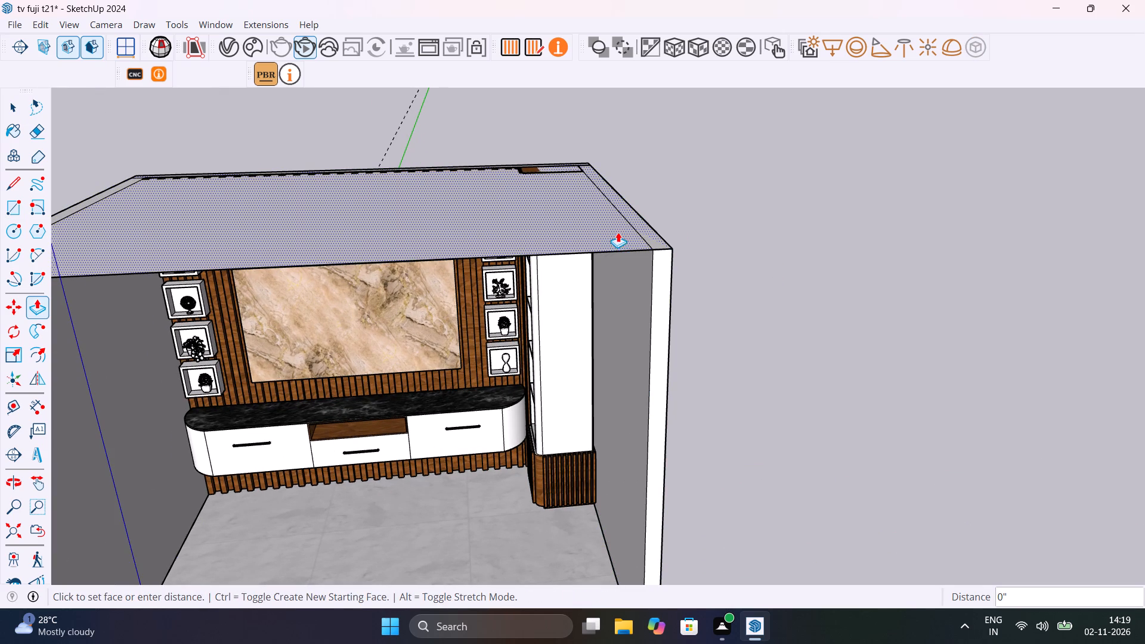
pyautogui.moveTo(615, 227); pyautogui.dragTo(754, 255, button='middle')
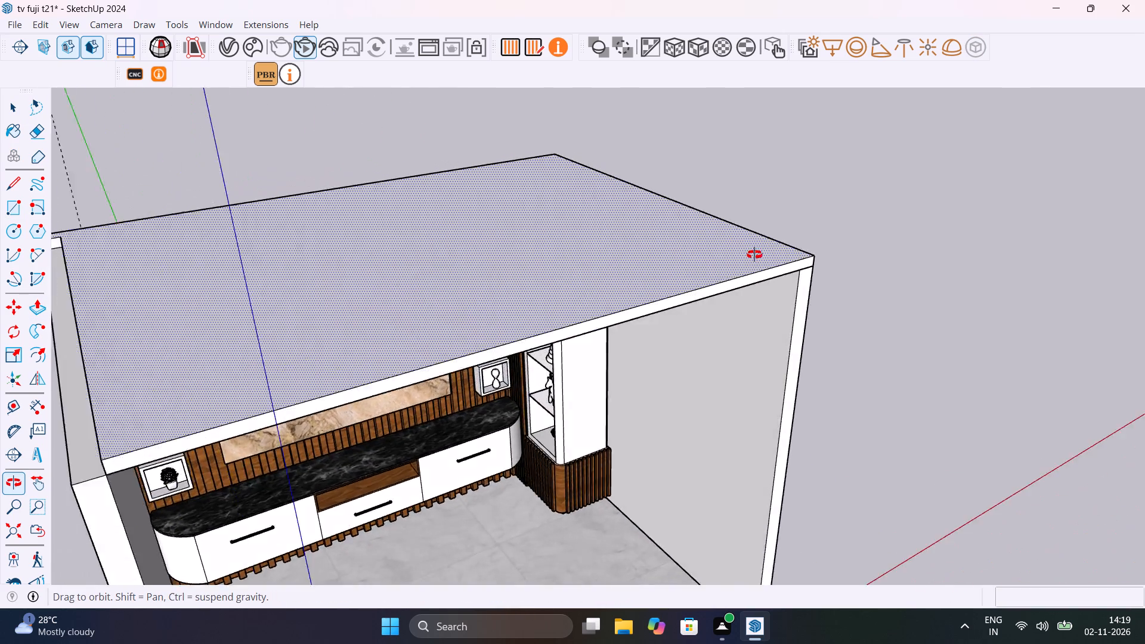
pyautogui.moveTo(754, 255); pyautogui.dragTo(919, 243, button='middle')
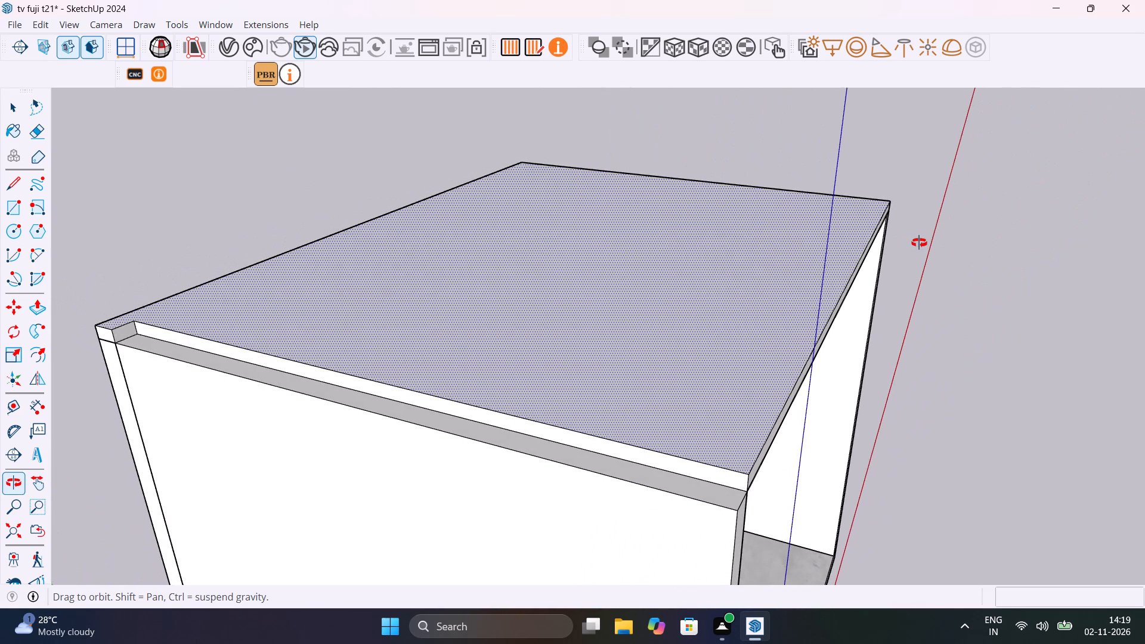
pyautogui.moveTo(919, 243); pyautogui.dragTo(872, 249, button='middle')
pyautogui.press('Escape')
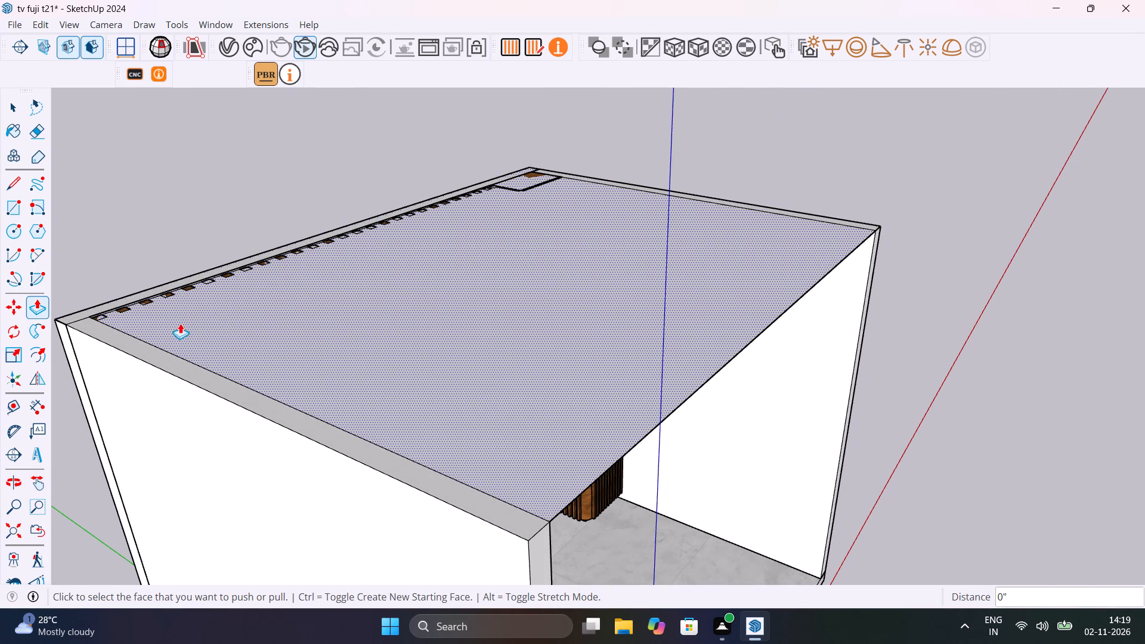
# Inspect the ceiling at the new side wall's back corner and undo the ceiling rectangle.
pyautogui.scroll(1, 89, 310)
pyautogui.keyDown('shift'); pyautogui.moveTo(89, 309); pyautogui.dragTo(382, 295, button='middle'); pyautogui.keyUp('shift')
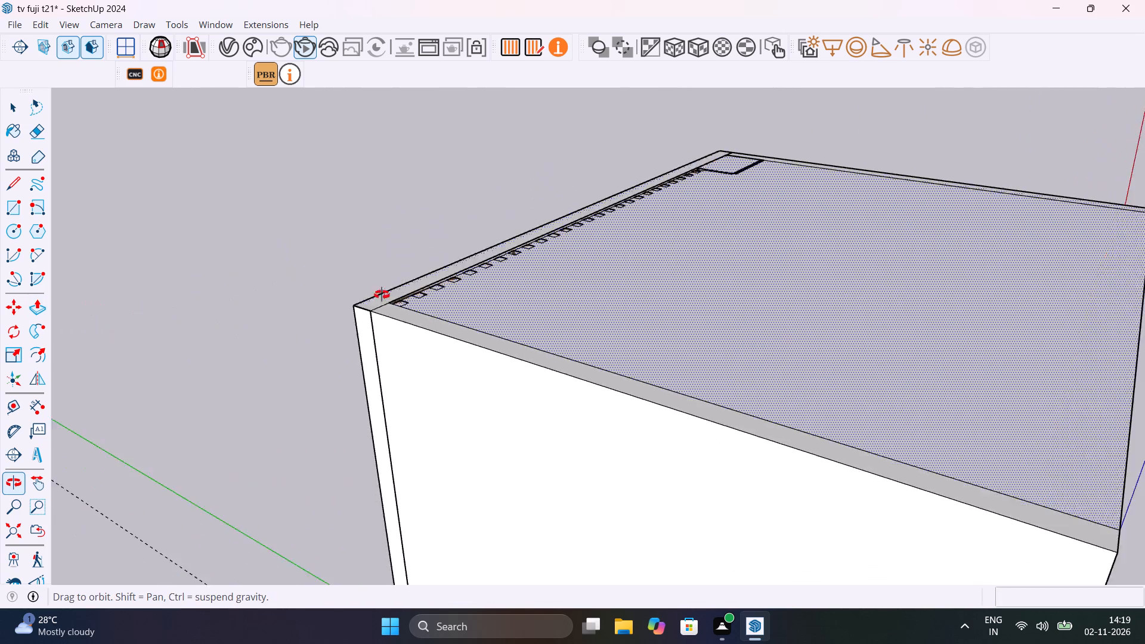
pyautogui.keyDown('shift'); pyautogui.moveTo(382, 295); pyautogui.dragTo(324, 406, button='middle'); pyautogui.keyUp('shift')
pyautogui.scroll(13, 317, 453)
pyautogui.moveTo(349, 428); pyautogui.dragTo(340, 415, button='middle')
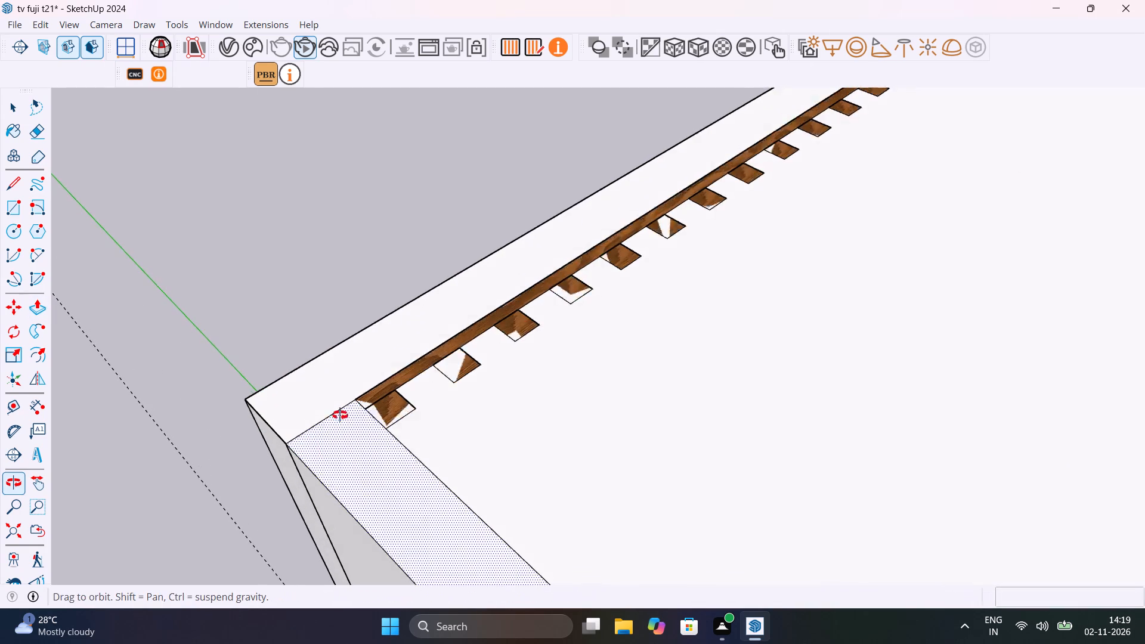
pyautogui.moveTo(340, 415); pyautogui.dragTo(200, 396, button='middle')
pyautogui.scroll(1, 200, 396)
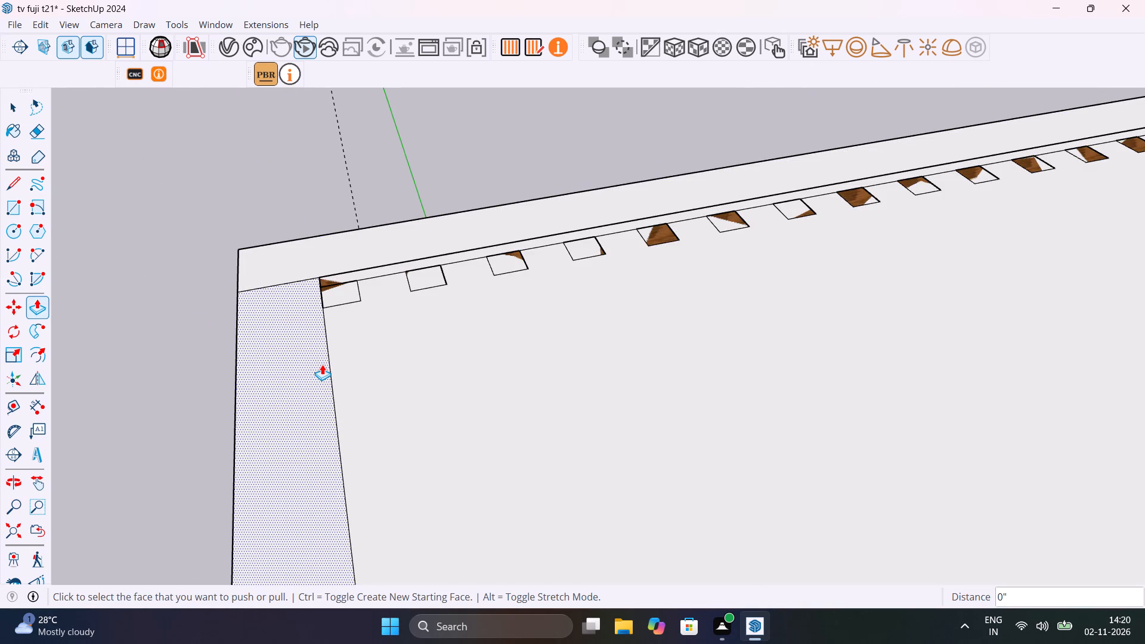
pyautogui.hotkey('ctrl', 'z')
# Push/Pull the new side wall's top face flush with the top of the back wall.
pyautogui.scroll(-4, 346, 352)
pyautogui.scroll(9, 310, 315)
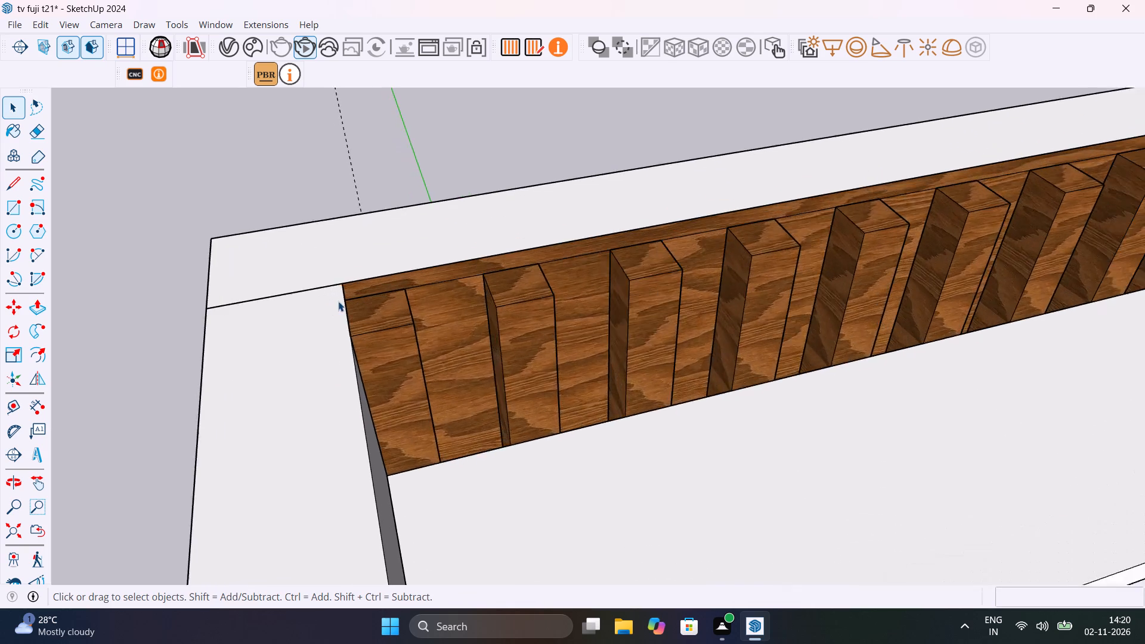
pyautogui.scroll(5, 338, 301)
pyautogui.moveTo(367, 296); pyautogui.dragTo(338, 108, button='middle')
pyautogui.scroll(1, 296, 131)
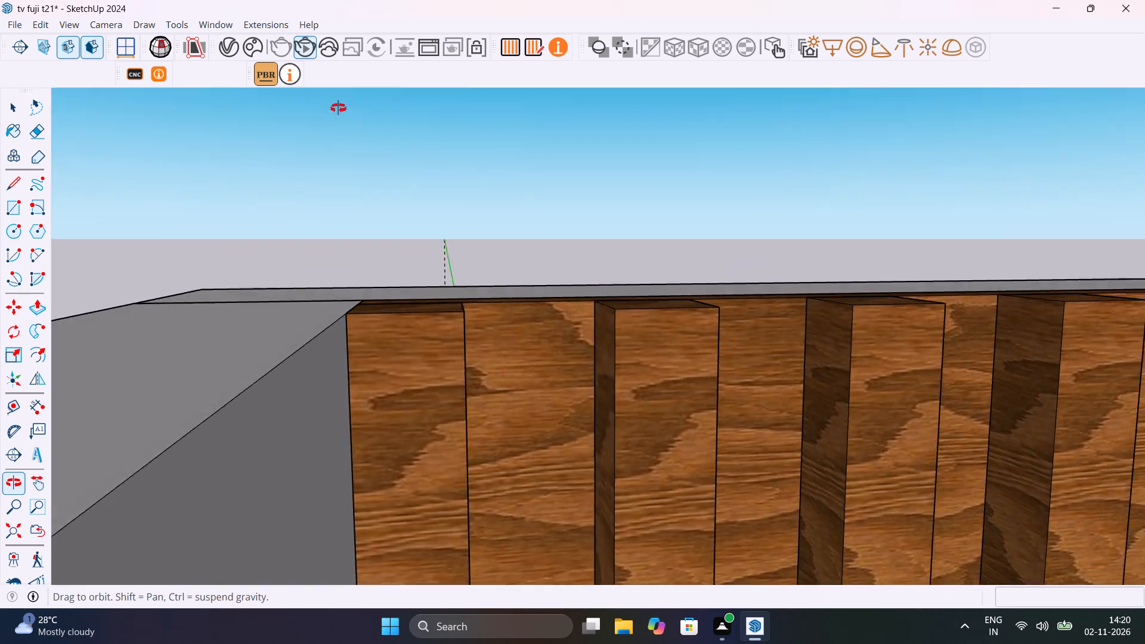
pyautogui.moveTo(338, 108); pyautogui.dragTo(273, 298, button='middle')
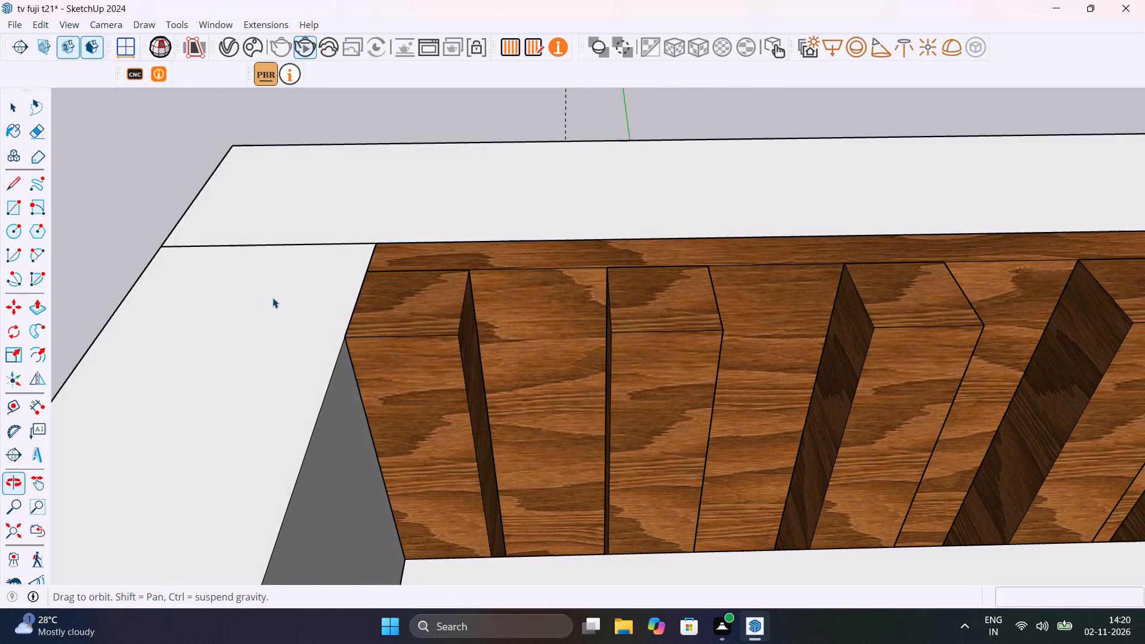
pyautogui.click(284, 318)
pyautogui.press('p')
pyautogui.click(284, 318)
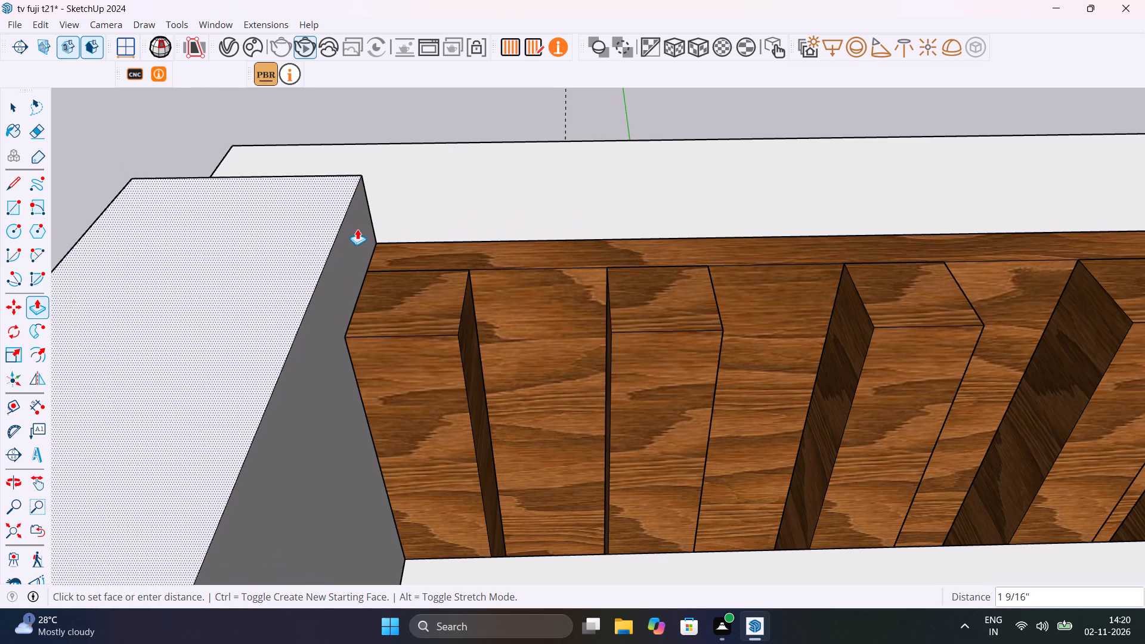
pyautogui.moveTo(357, 229); pyautogui.dragTo(885, 134, button='middle')
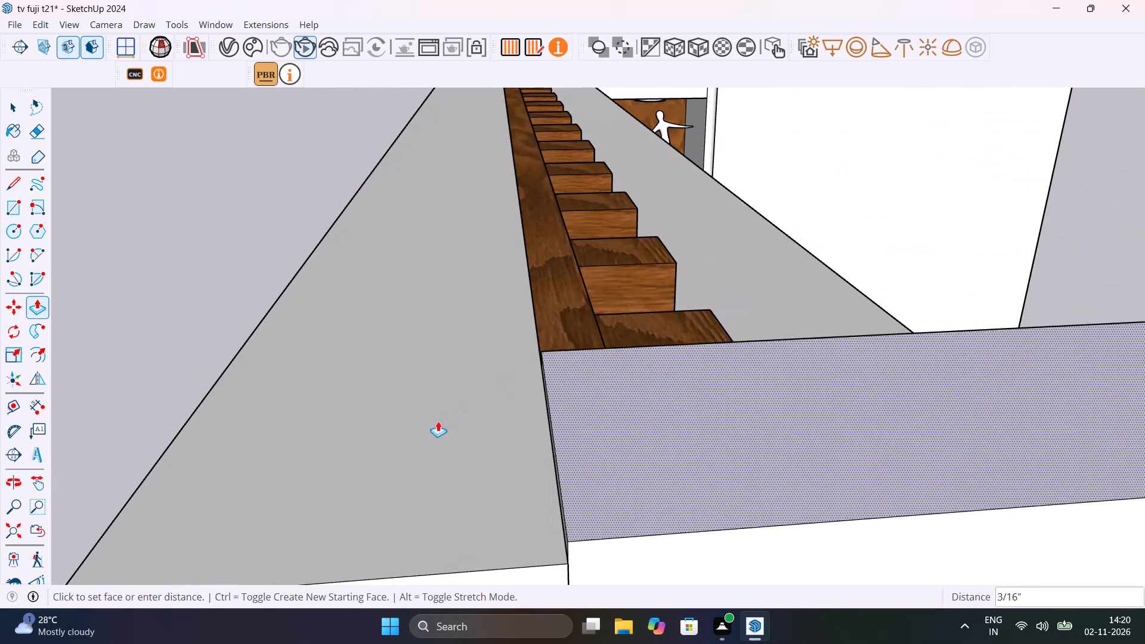
pyautogui.scroll(-5, 373, 446)
pyautogui.click(376, 521)
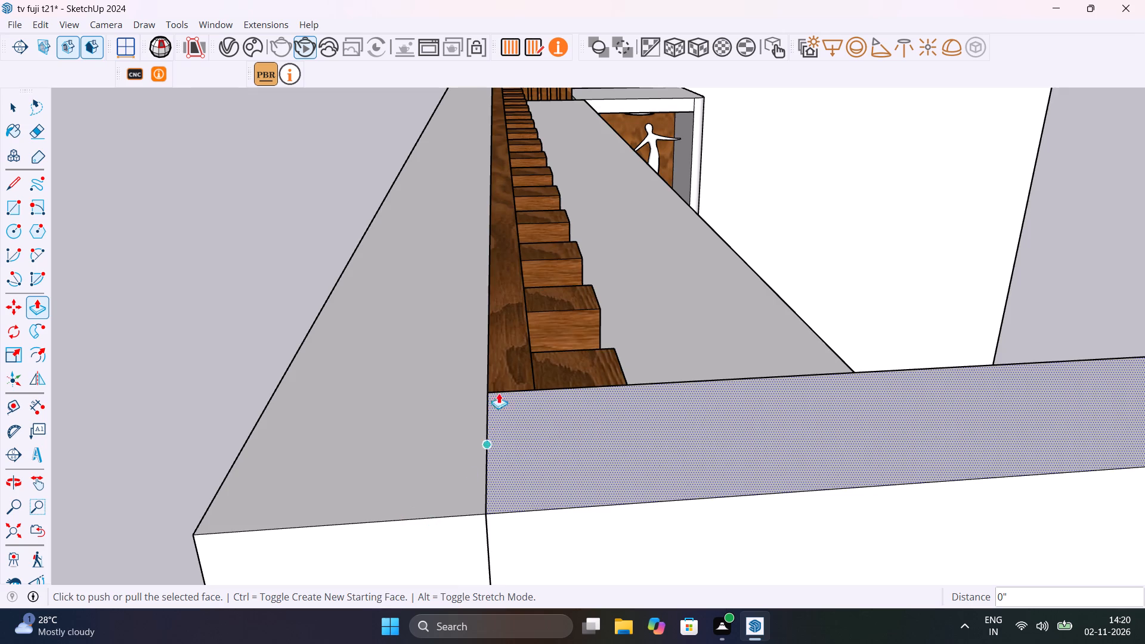
pyautogui.scroll(-14, 499, 343)
pyautogui.press('space')
# Draw a 12' 9" by 10' ceiling rectangle from the outer back corner above the new side wall to the opposite wall's outer front corner.
pyautogui.moveTo(508, 367); pyautogui.dragTo(453, 364, button='middle')
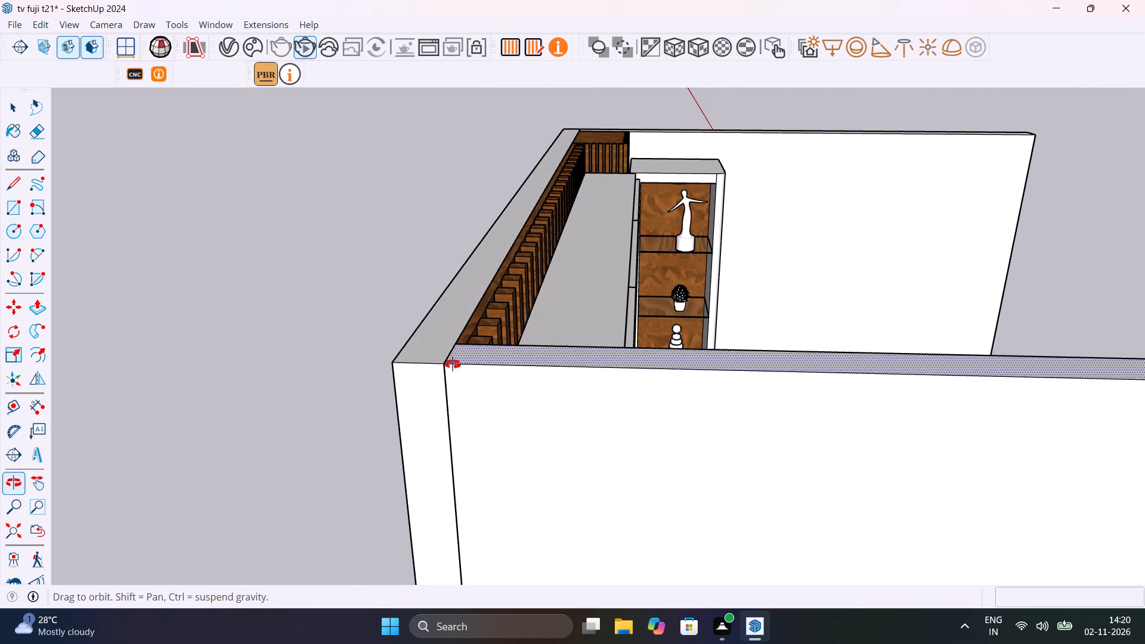
pyautogui.moveTo(453, 364); pyautogui.dragTo(256, 427, button='middle')
pyautogui.scroll(4, 479, 314)
pyautogui.keyDown('shift'); pyautogui.moveTo(471, 336); pyautogui.dragTo(139, 447, button='middle'); pyautogui.keyUp('shift')
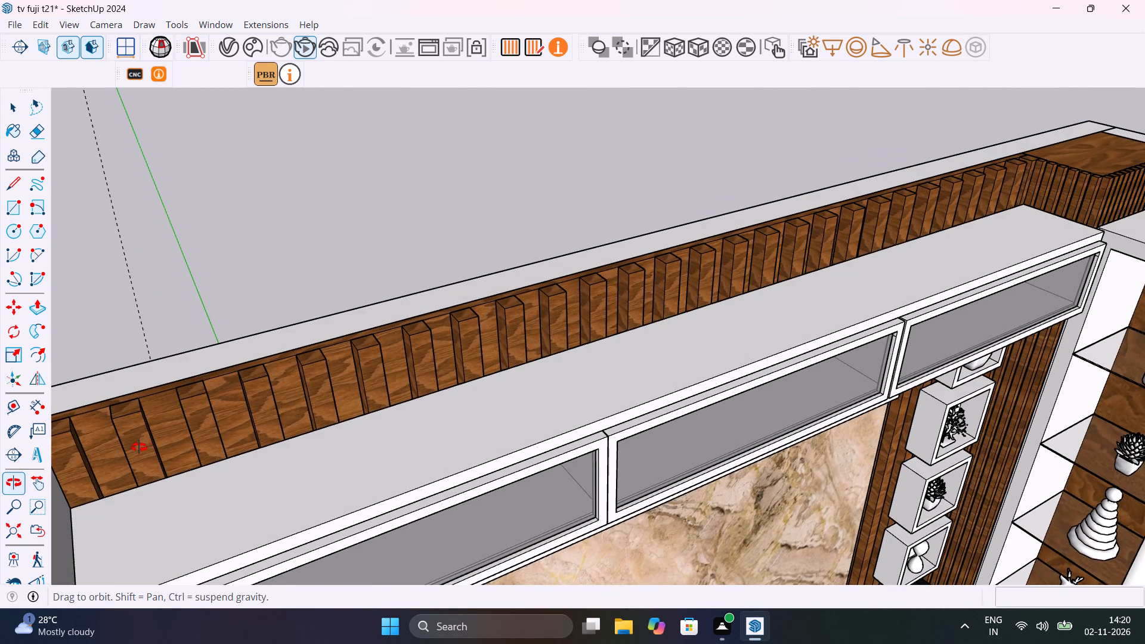
pyautogui.keyDown('shift'); pyautogui.moveTo(139, 447); pyautogui.dragTo(338, 405, button='middle'); pyautogui.keyUp('shift')
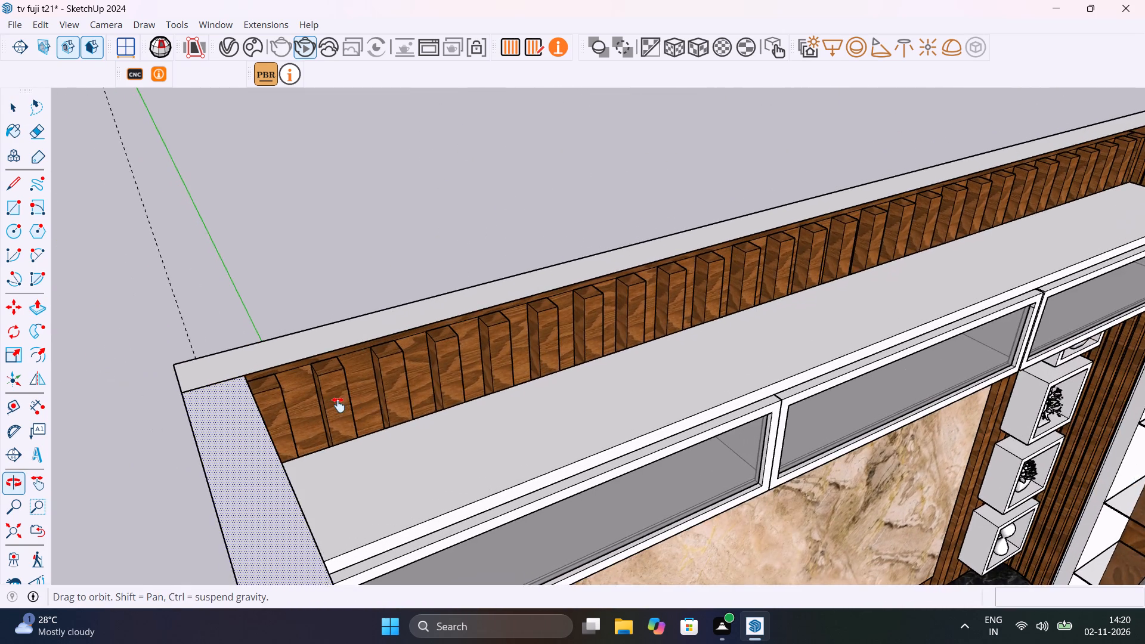
pyautogui.keyDown('shift'); pyautogui.moveTo(338, 405); pyautogui.dragTo(270, 426, button='middle'); pyautogui.keyUp('shift')
pyautogui.press('r')
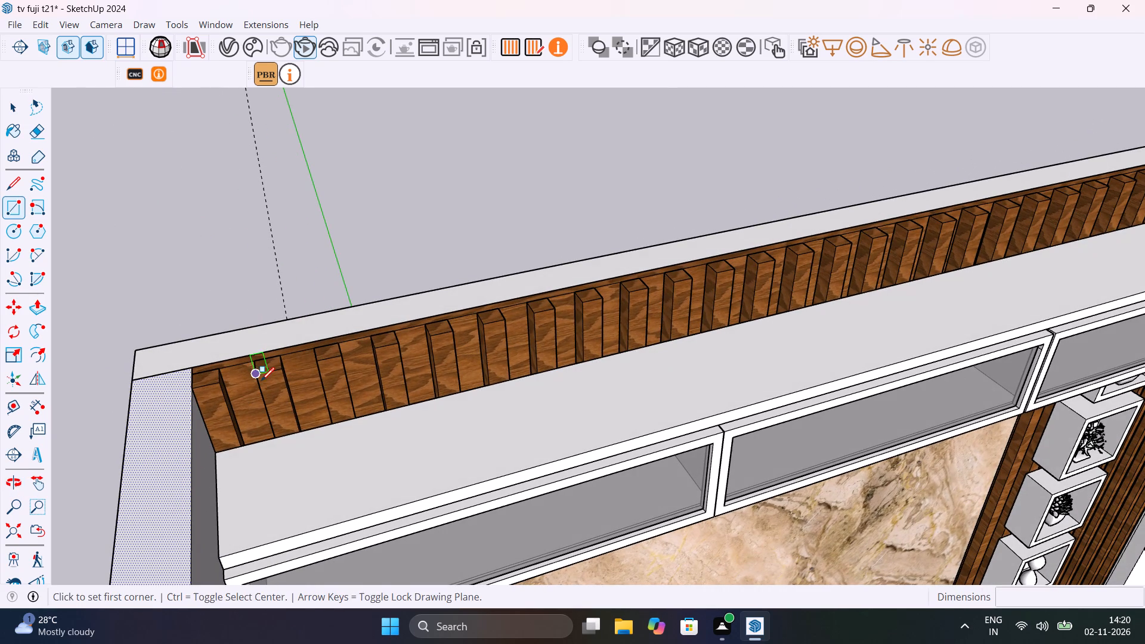
pyautogui.click(135, 351)
pyautogui.scroll(-9, 218, 367)
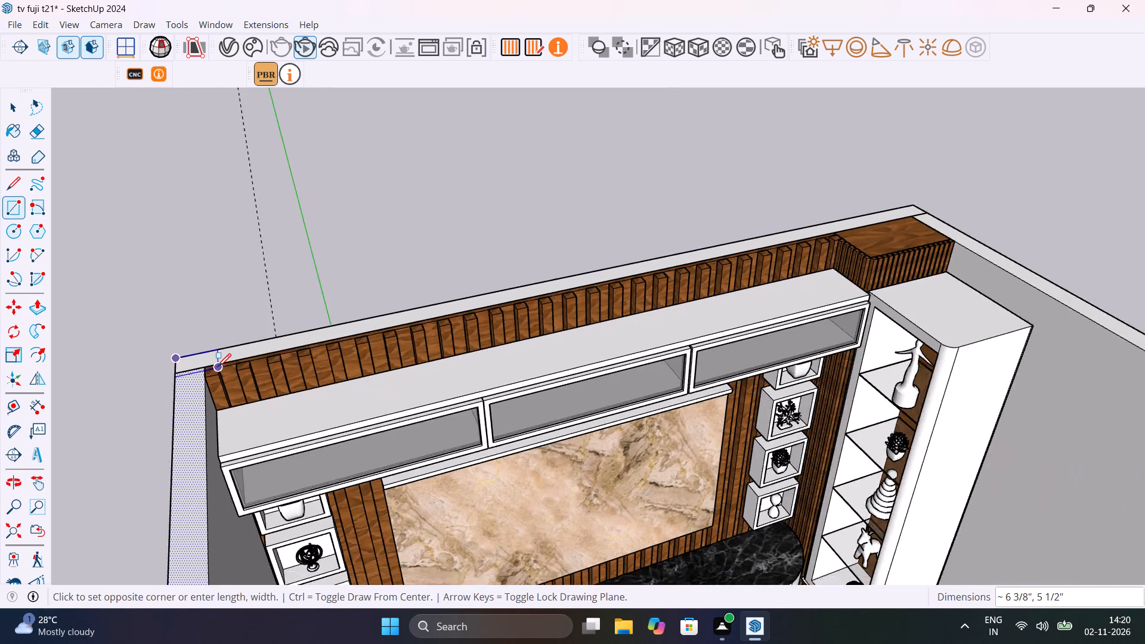
pyautogui.scroll(-13, 218, 367)
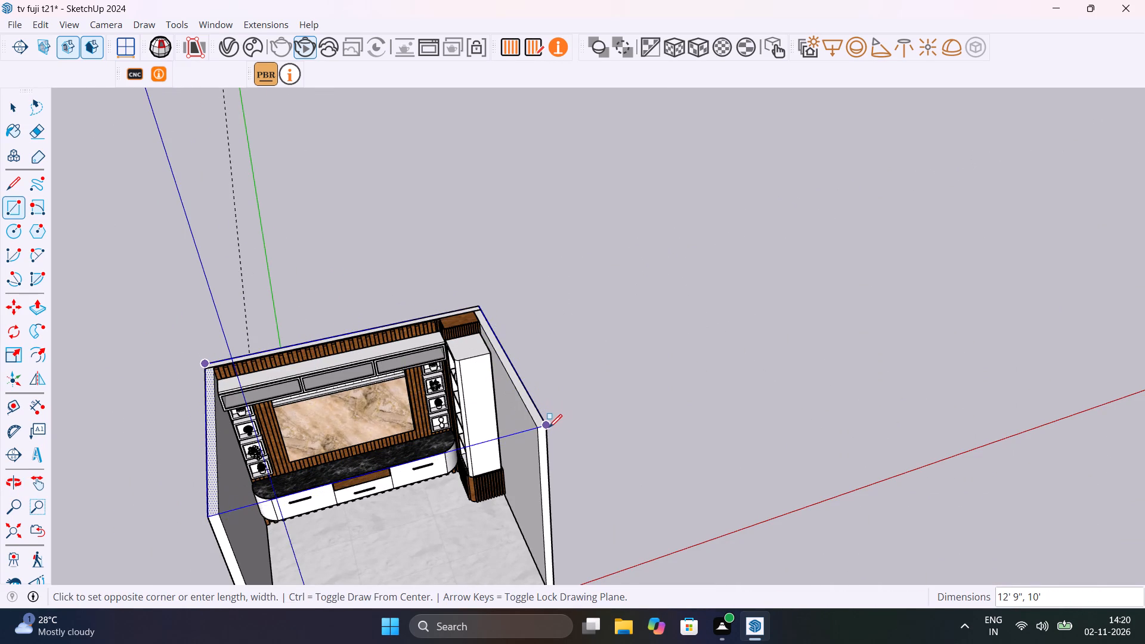
pyautogui.click(547, 426)
pyautogui.scroll(5, 372, 380)
pyautogui.press('space')
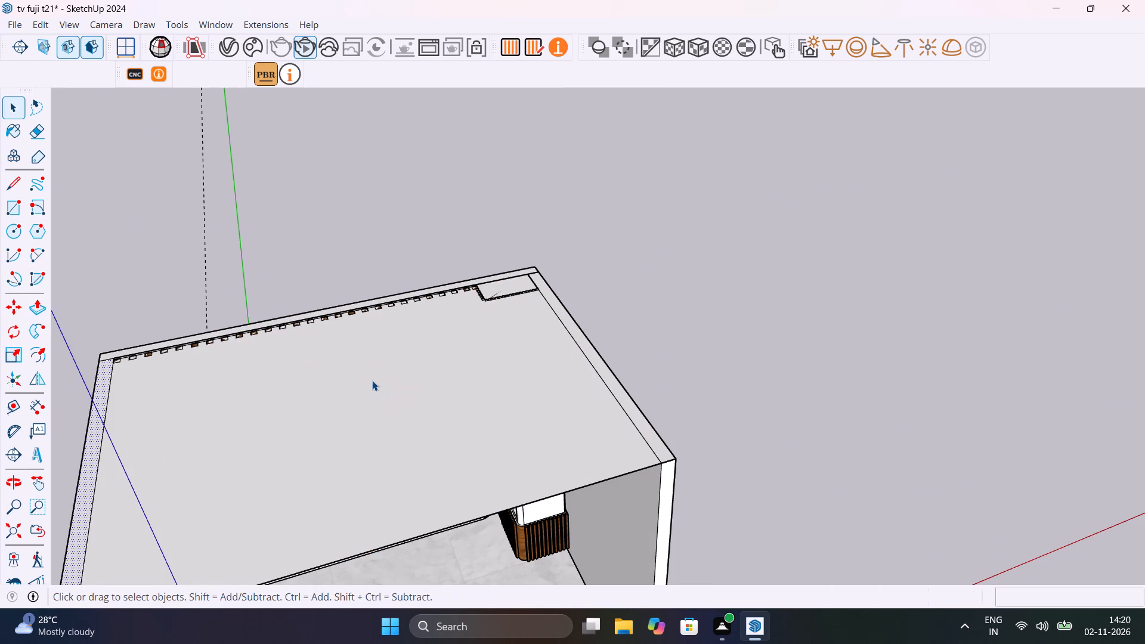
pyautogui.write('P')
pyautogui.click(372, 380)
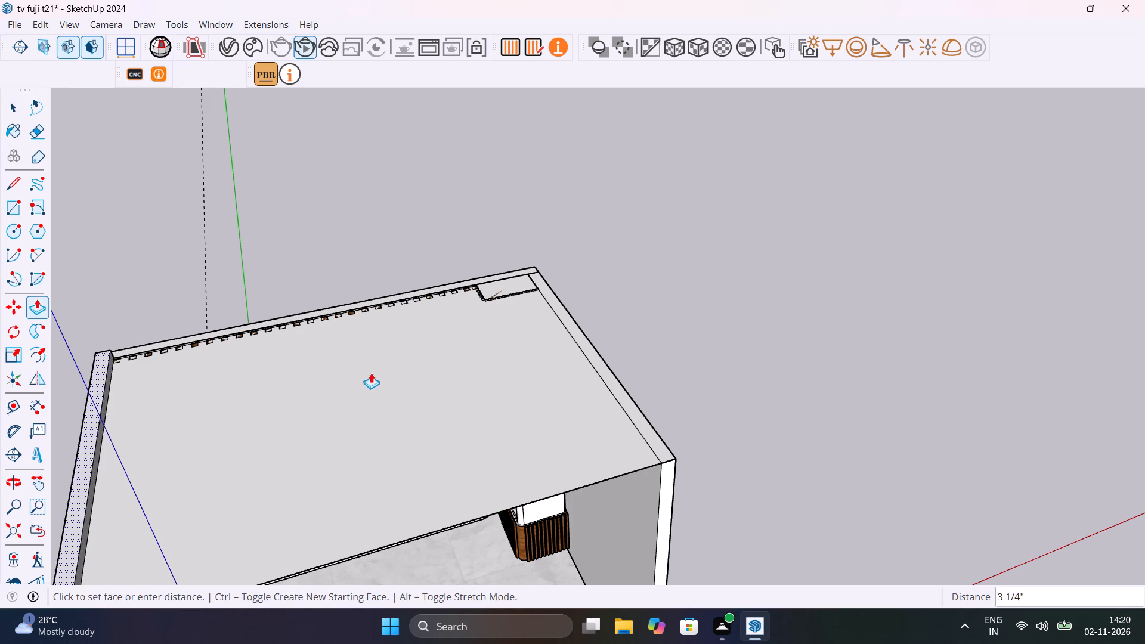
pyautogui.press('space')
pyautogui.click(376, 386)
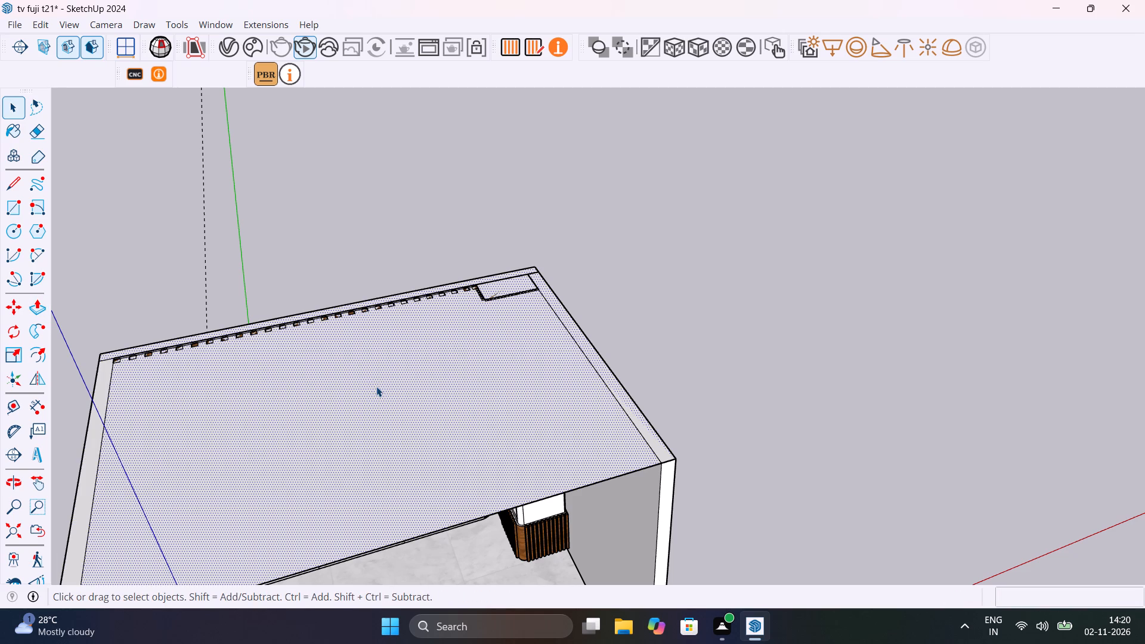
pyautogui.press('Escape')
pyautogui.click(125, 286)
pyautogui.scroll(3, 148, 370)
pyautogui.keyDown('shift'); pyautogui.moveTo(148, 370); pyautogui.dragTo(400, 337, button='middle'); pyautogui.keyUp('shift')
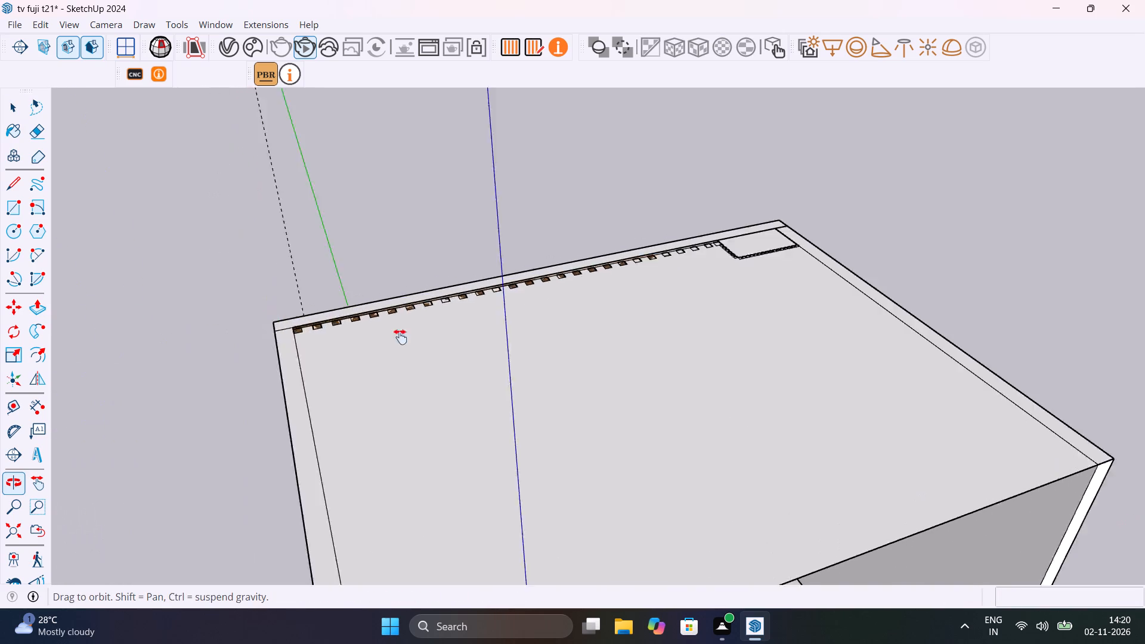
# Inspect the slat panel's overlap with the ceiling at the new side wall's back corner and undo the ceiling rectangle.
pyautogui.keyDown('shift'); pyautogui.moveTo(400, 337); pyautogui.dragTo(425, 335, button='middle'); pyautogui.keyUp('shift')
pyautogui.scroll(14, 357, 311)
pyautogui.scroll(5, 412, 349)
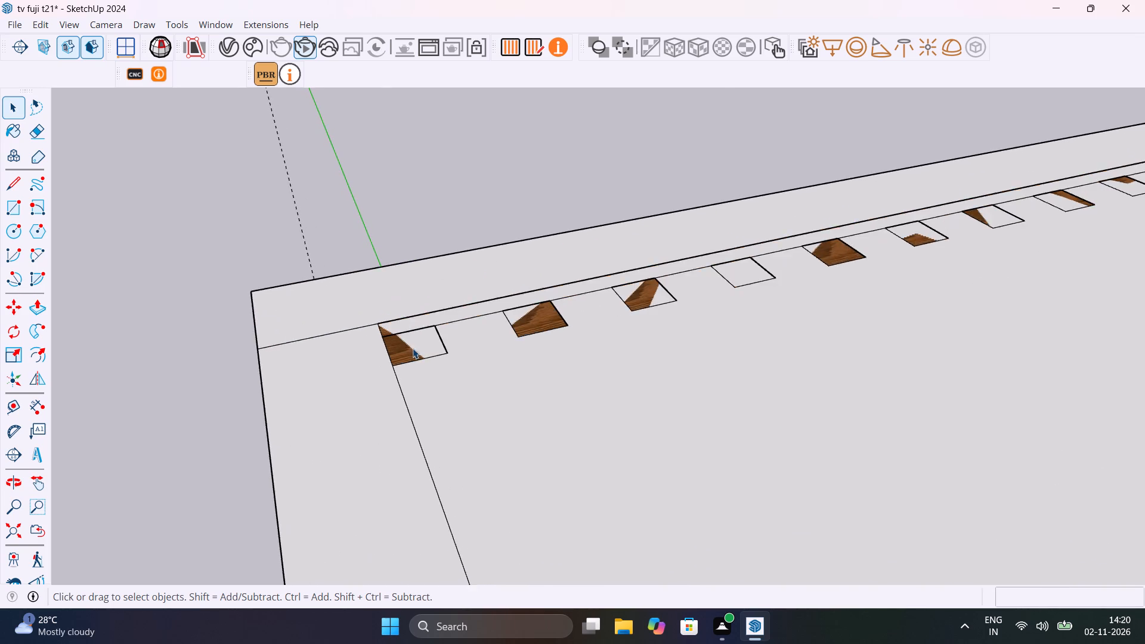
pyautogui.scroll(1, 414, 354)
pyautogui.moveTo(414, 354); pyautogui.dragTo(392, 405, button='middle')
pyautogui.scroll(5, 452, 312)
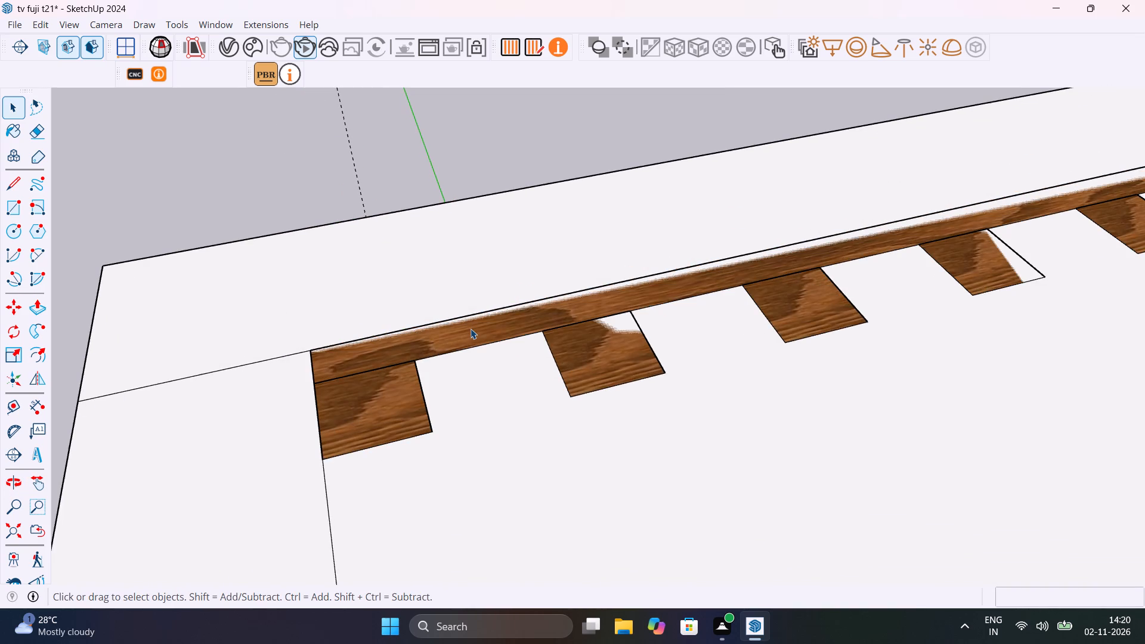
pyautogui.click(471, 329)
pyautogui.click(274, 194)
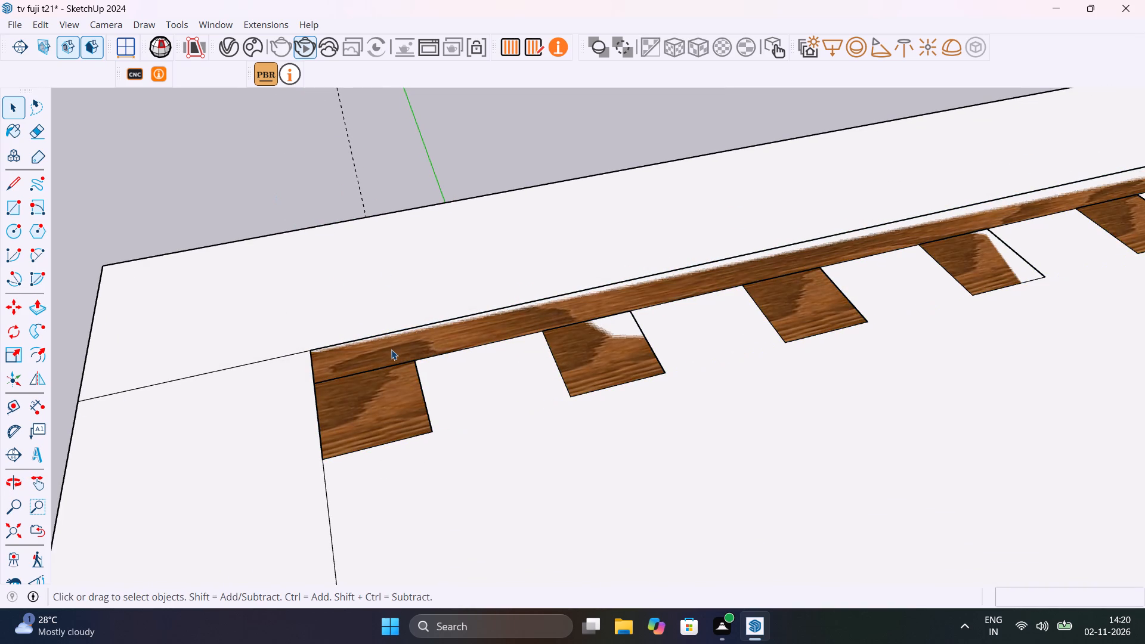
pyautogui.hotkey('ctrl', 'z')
# Open the wood slat panel for editing and Push/Pull its backing's top face slightly down, below the wall top.
pyautogui.click(455, 336)
pyautogui.doubleClick(455, 336)
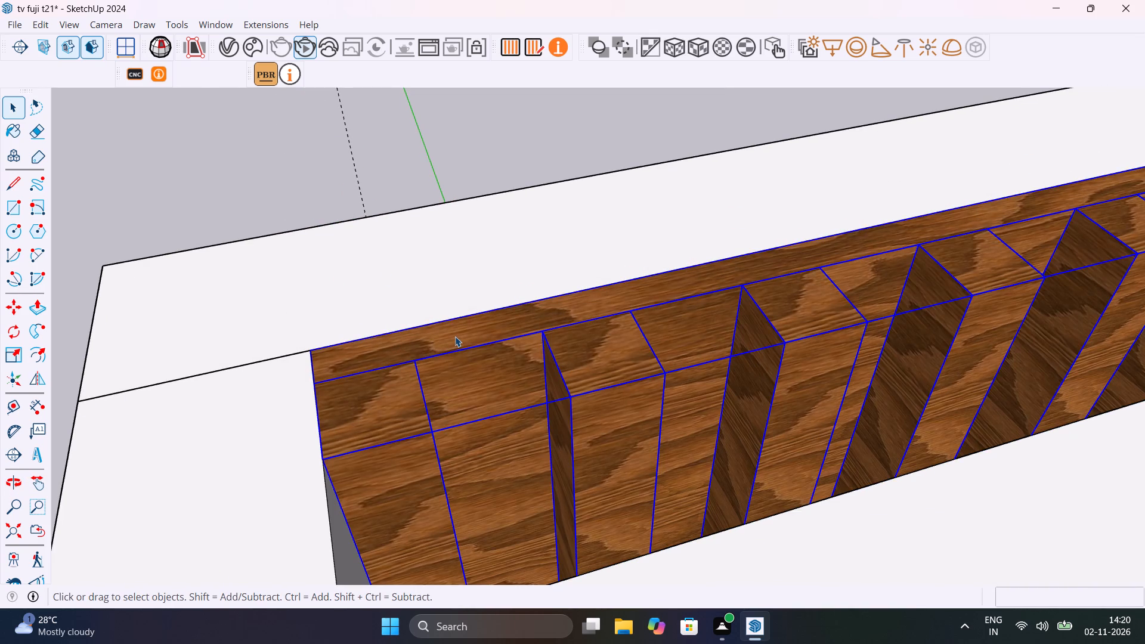
pyautogui.click(455, 336)
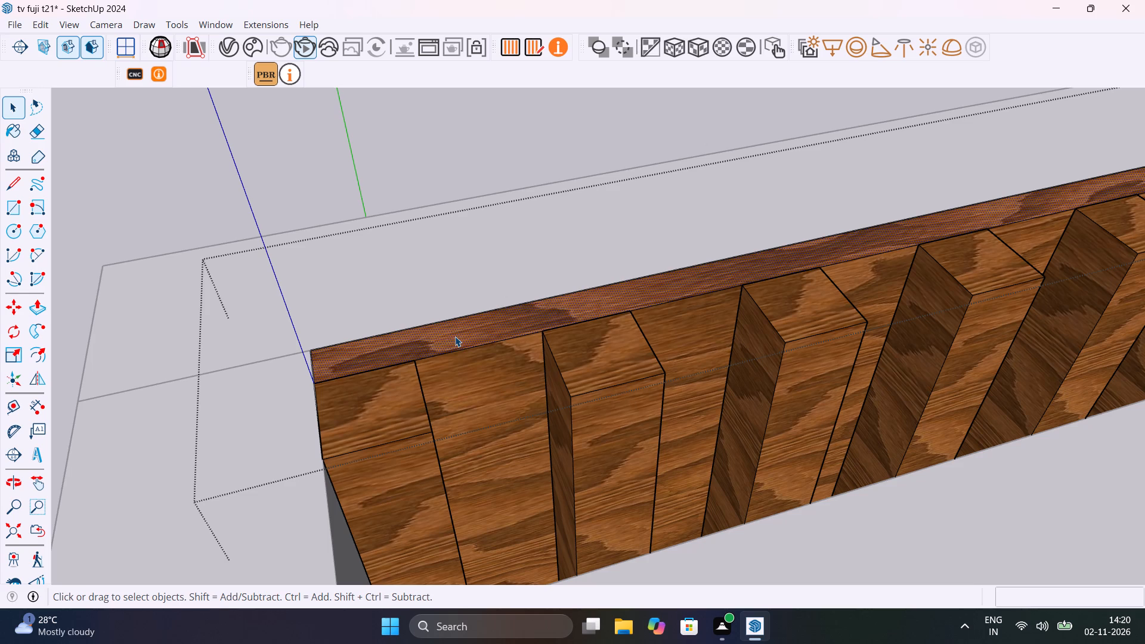
pyautogui.press('p')
pyautogui.click(455, 336)
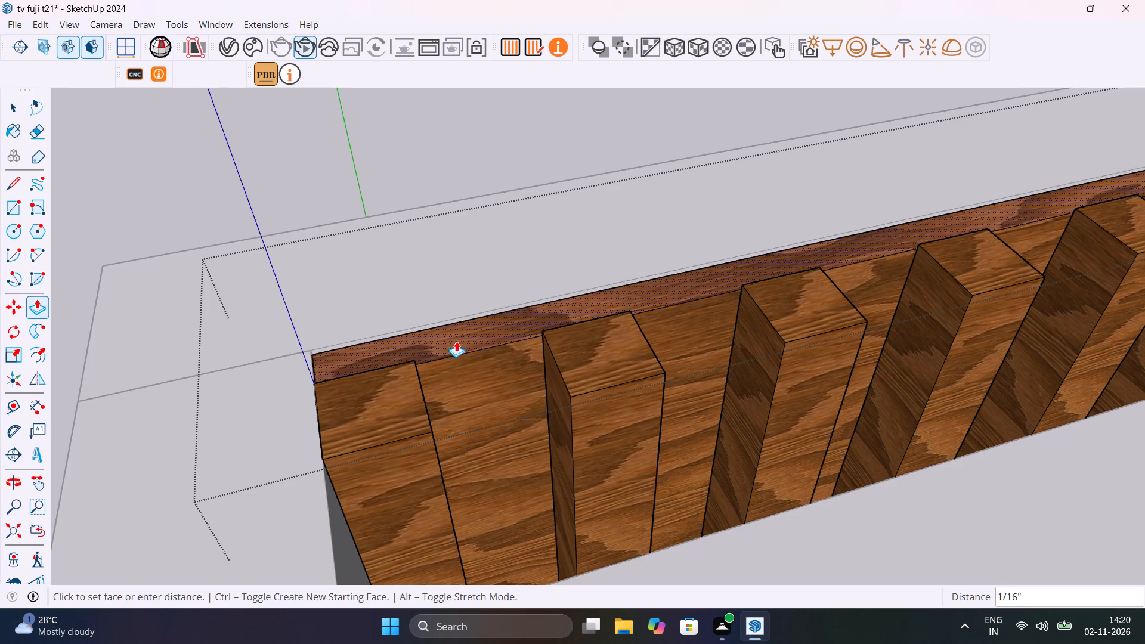
pyautogui.click(458, 343)
pyautogui.press('space')
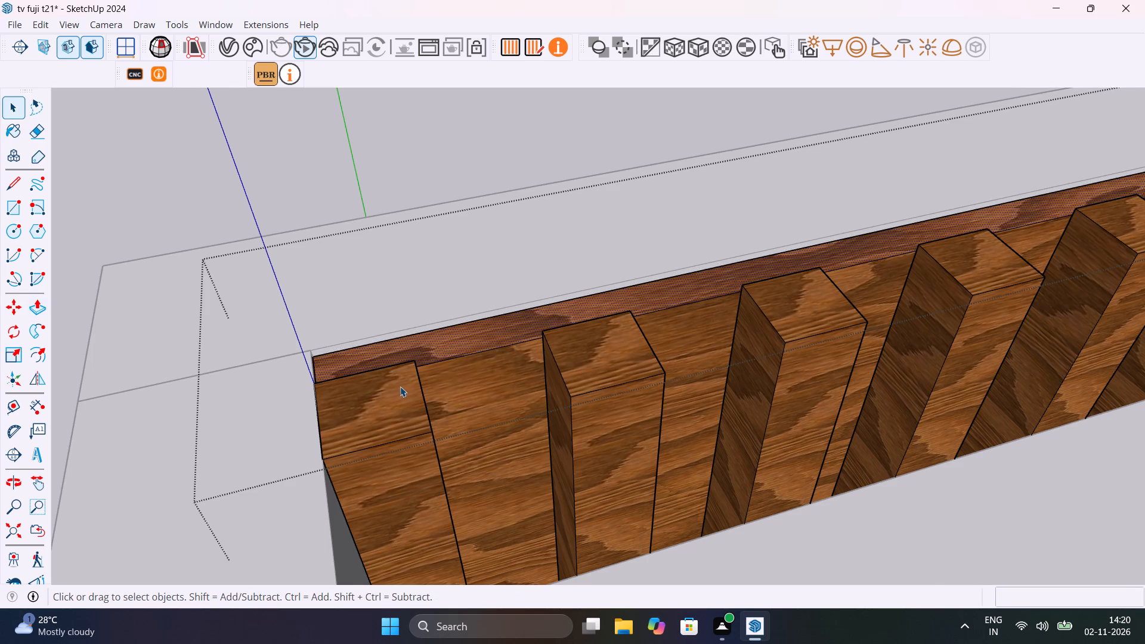
# Push/Pull the top face of the repeated slat component down 3/16" and close the slat panel's editing.
pyautogui.click(400, 386)
pyautogui.doubleClick(401, 385)
pyautogui.click(401, 385)
pyautogui.click(401, 385)
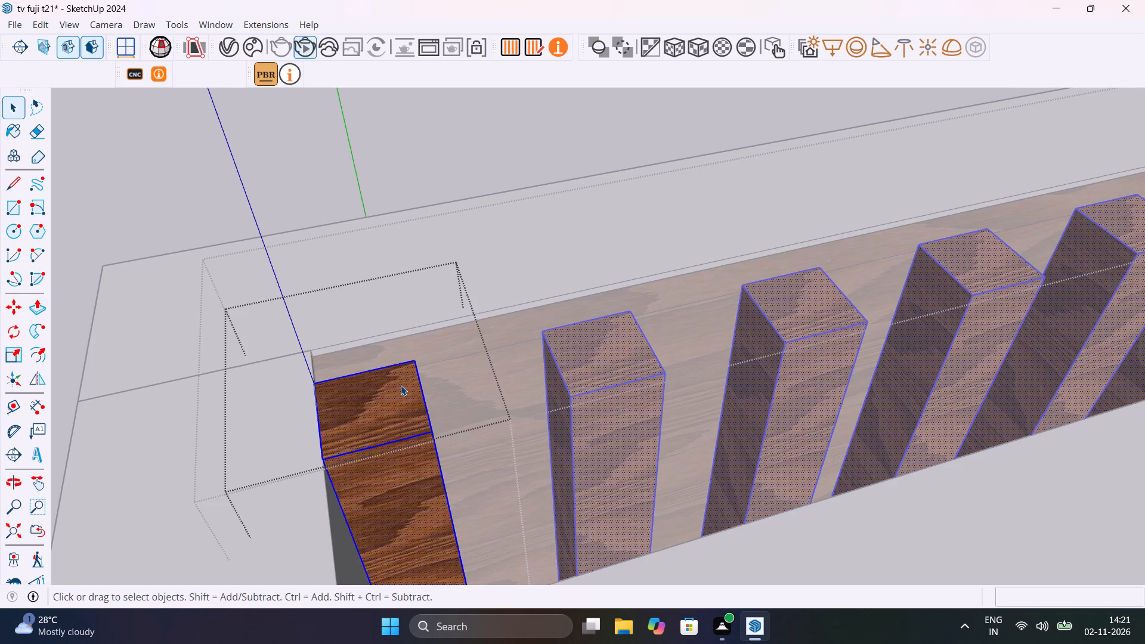
pyautogui.press('p')
pyautogui.click(401, 385)
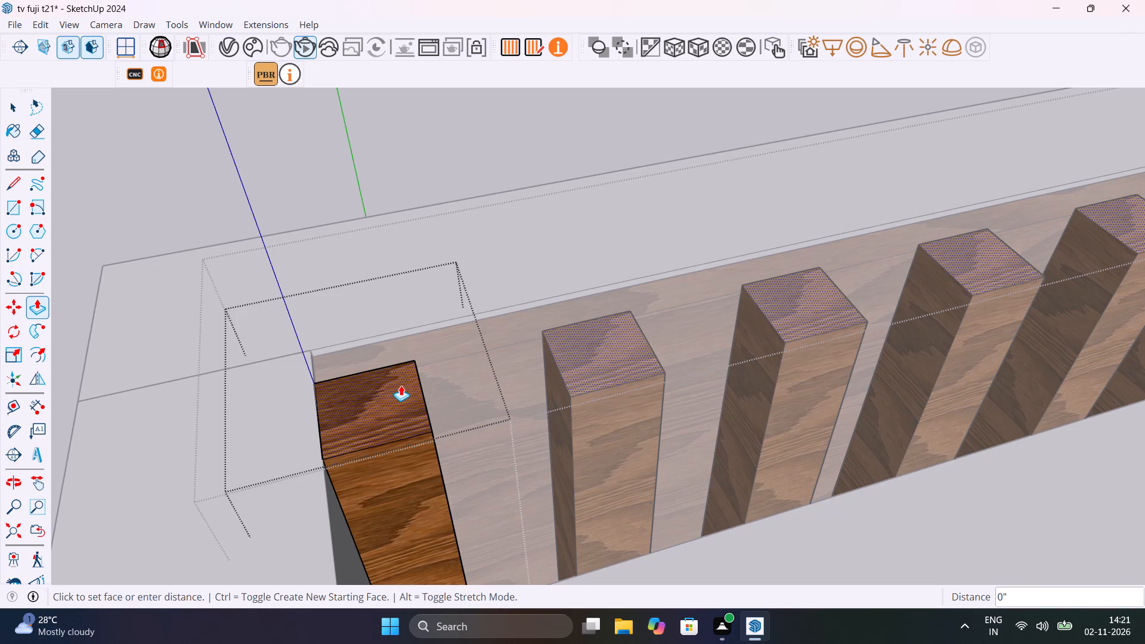
pyautogui.click(472, 356)
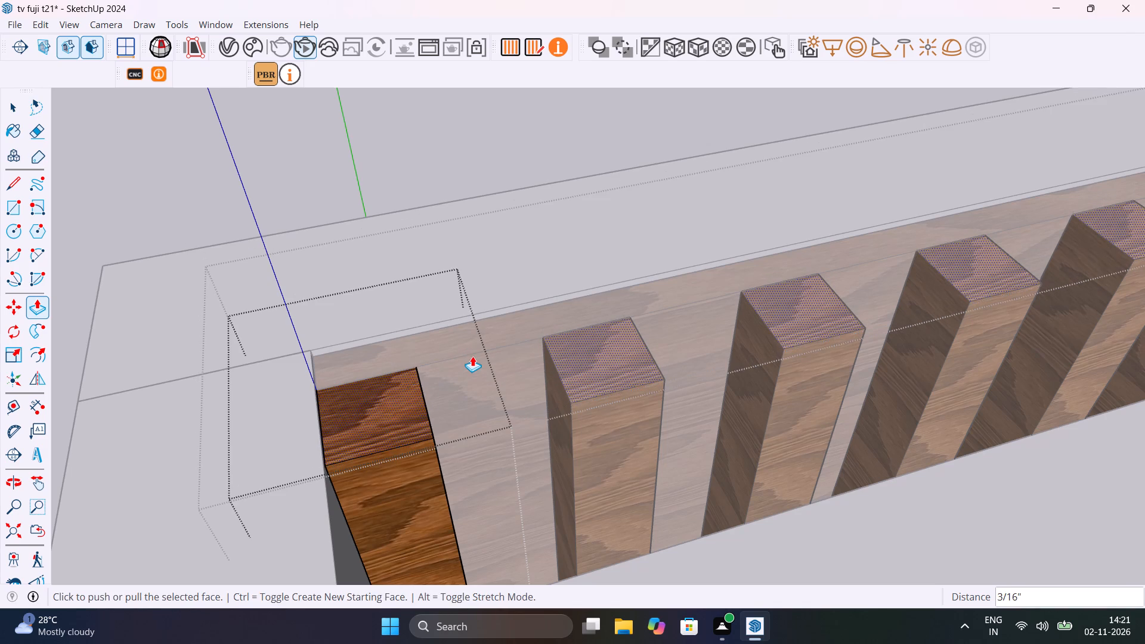
pyautogui.press('space')
pyautogui.scroll(-20, 407, 381)
pyautogui.scroll(-1, 407, 381)
pyautogui.click(206, 367)
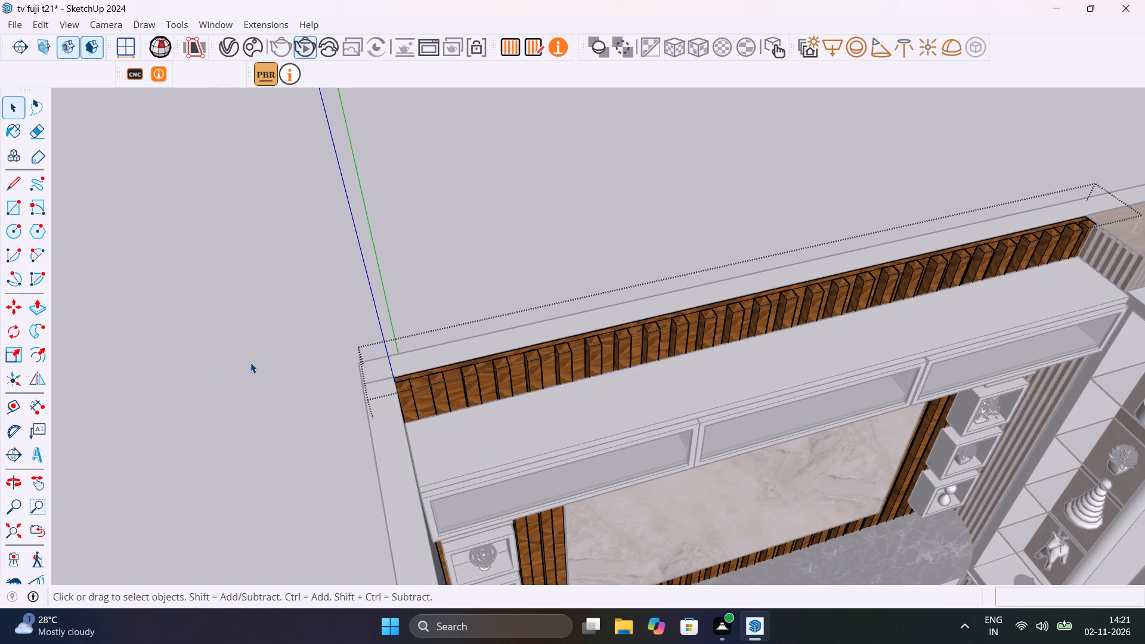
pyautogui.scroll(-5, 250, 363)
pyautogui.moveTo(357, 385); pyautogui.dragTo(270, 216, button='middle')
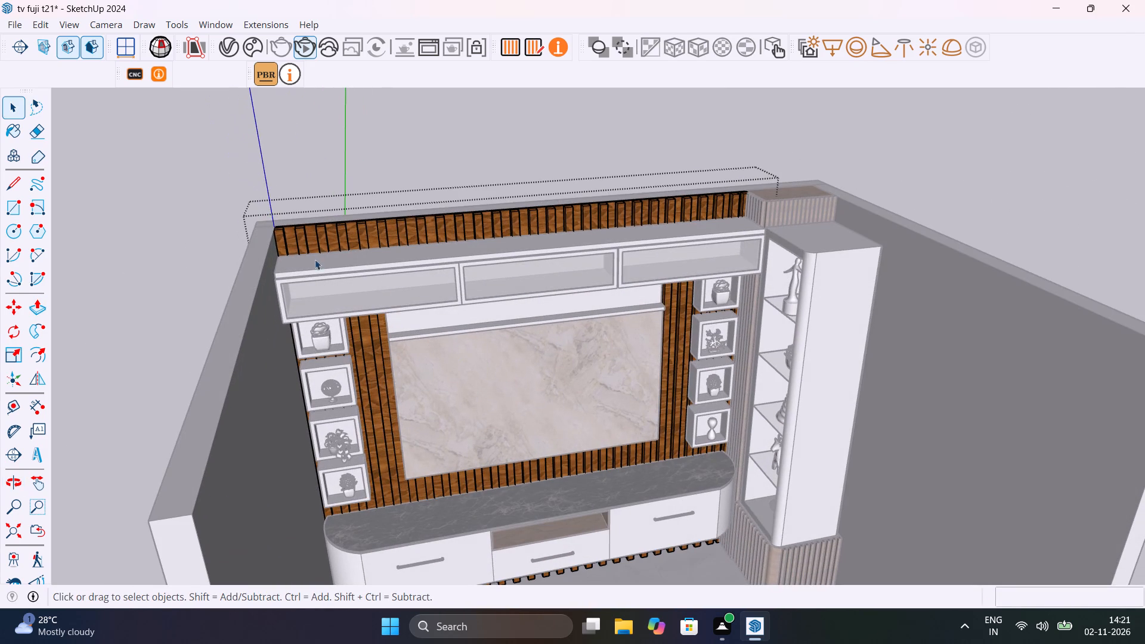
pyautogui.click(191, 263)
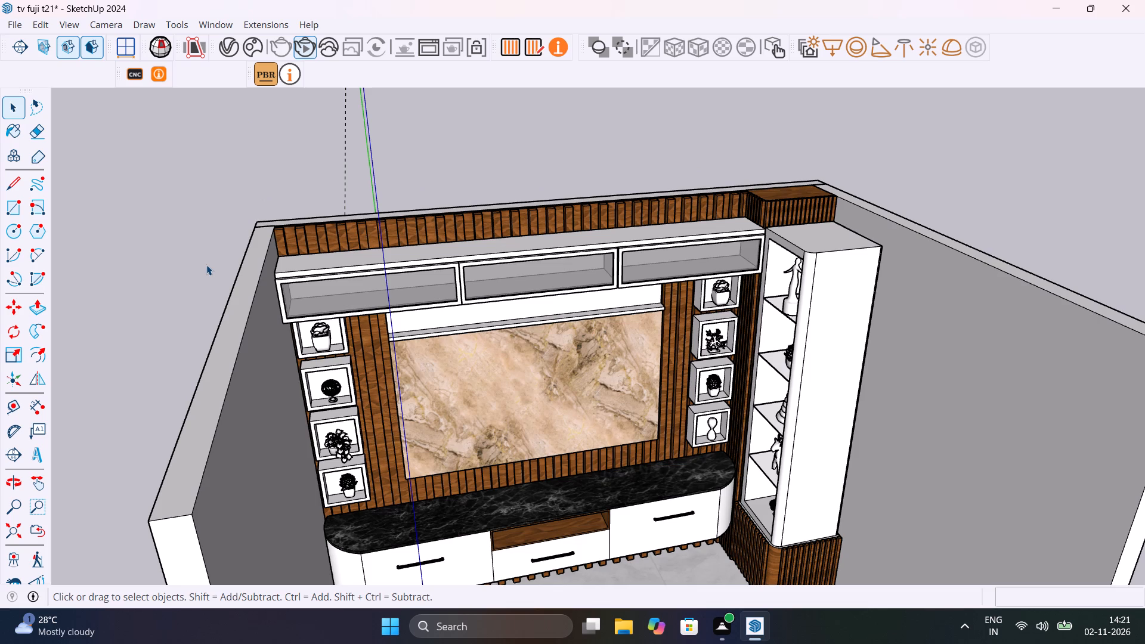
# Draw a 12' 9" by 10' ceiling rectangle from the new side wall's outer back corner to the opposite wall's outer front corner.
pyautogui.press('r')
pyautogui.scroll(19, 260, 221)
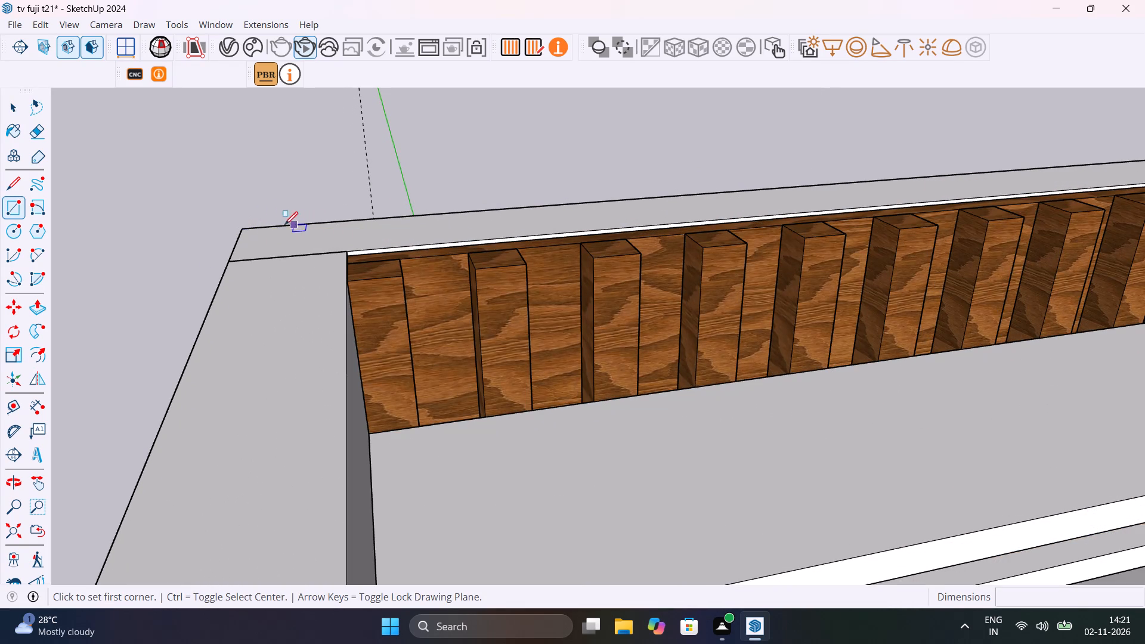
pyautogui.click(243, 229)
pyautogui.scroll(-16, 373, 265)
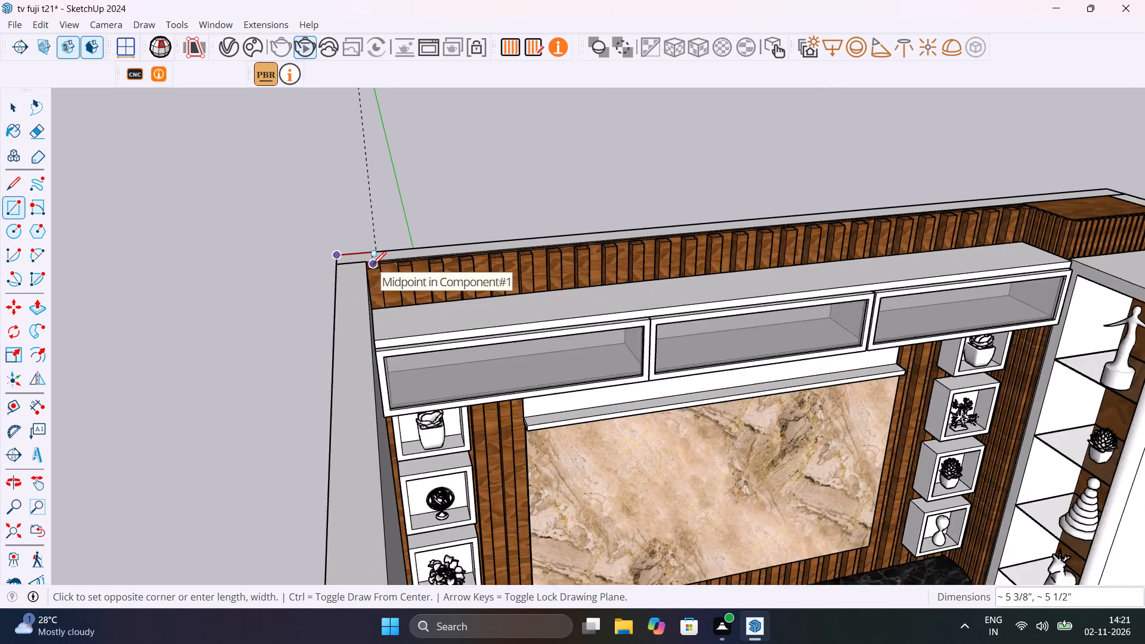
pyautogui.scroll(-13, 373, 265)
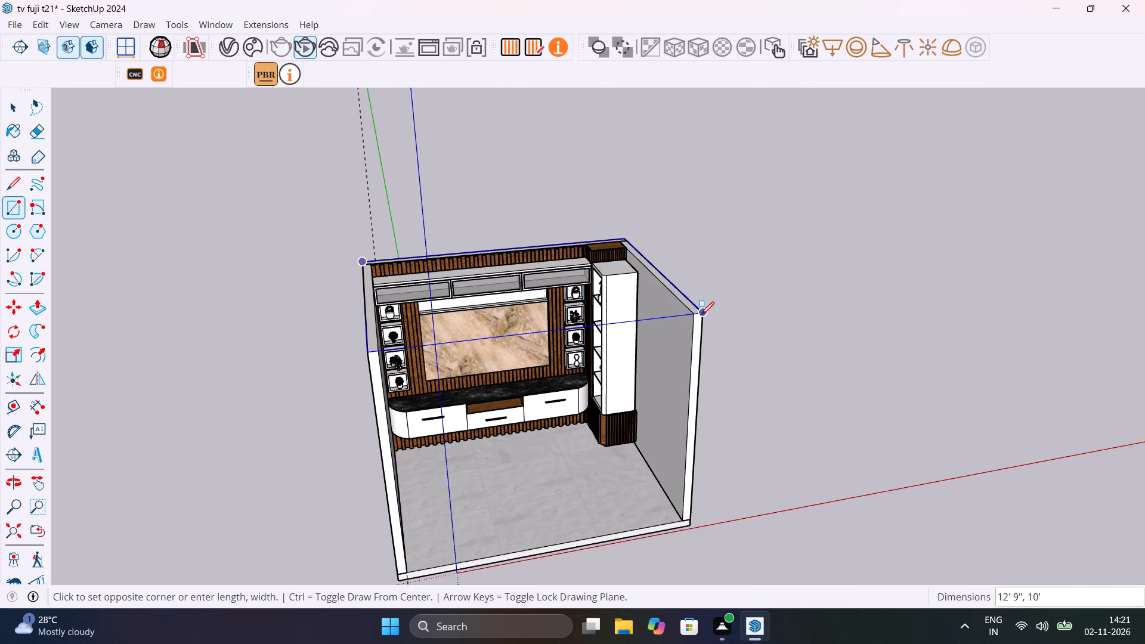
pyautogui.click(701, 315)
# Push/Pull the ceiling face upward to a thickness of 6".
pyautogui.press('p')
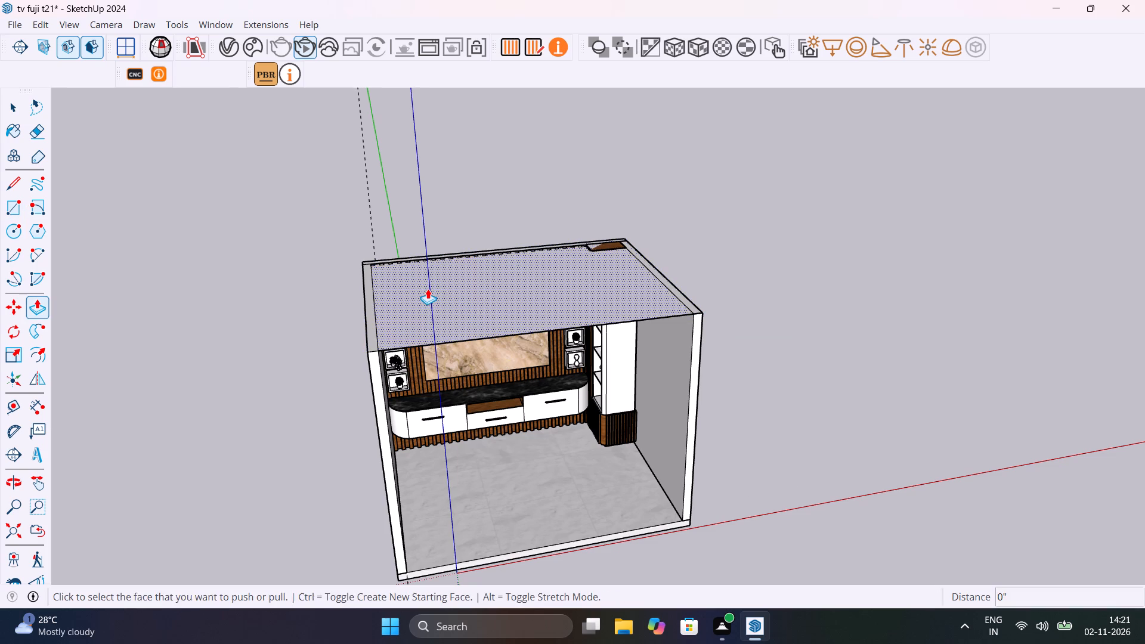
pyautogui.click(428, 289)
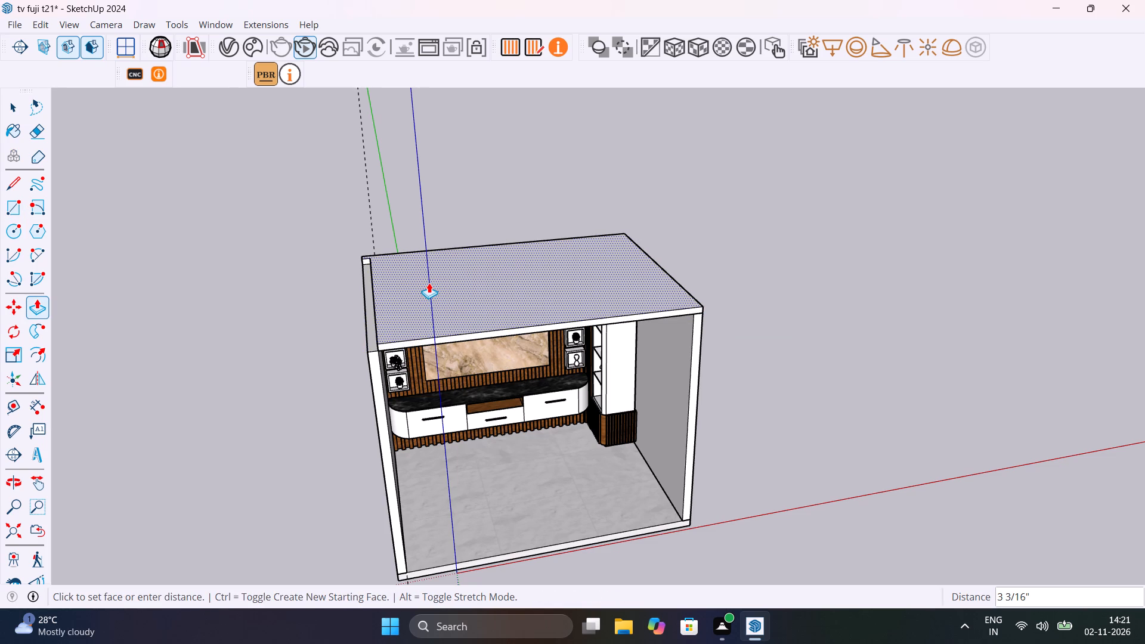
pyautogui.write('6"')
pyautogui.press('Return')
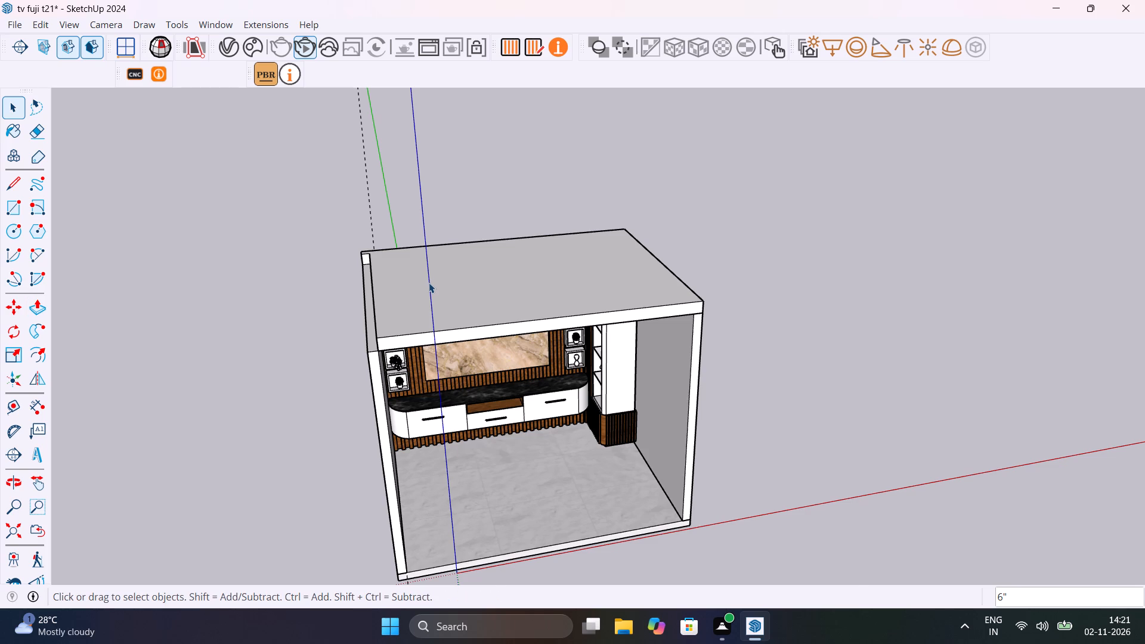
# Push/Pull the ceiling's recessed side face outward about 4 3/8", flush with the new side wall's outer face.
pyautogui.scroll(10, 374, 307)
pyautogui.moveTo(420, 297); pyautogui.dragTo(570, 266, button='middle')
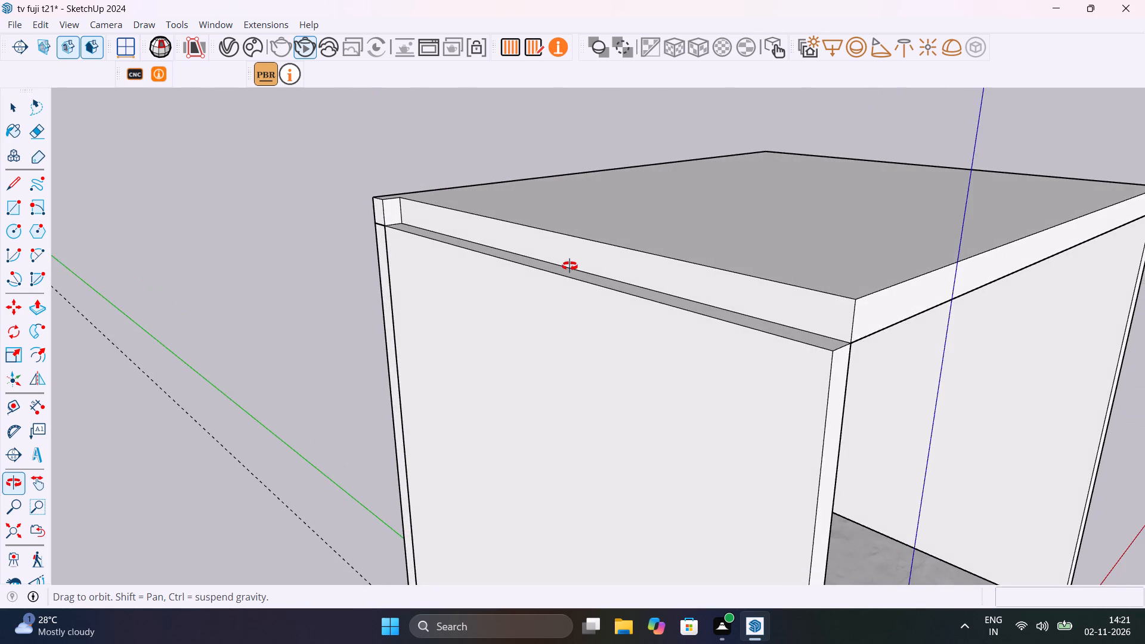
pyautogui.moveTo(570, 266); pyautogui.dragTo(566, 276, button='middle')
pyautogui.click(574, 271)
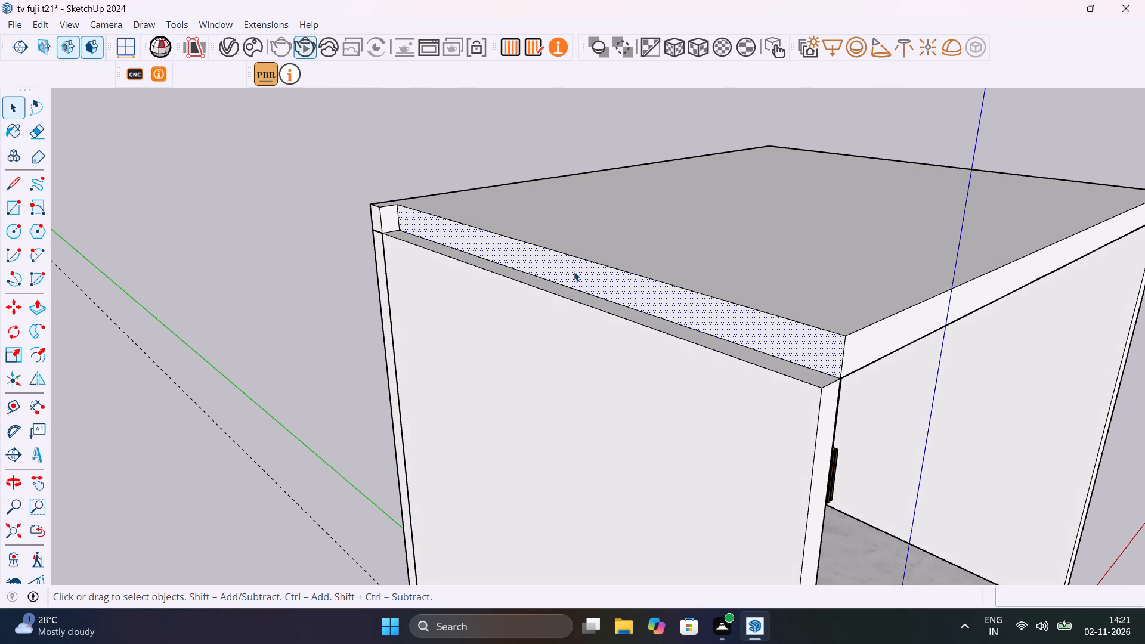
pyautogui.press('p')
pyautogui.click(574, 271)
pyautogui.click(584, 320)
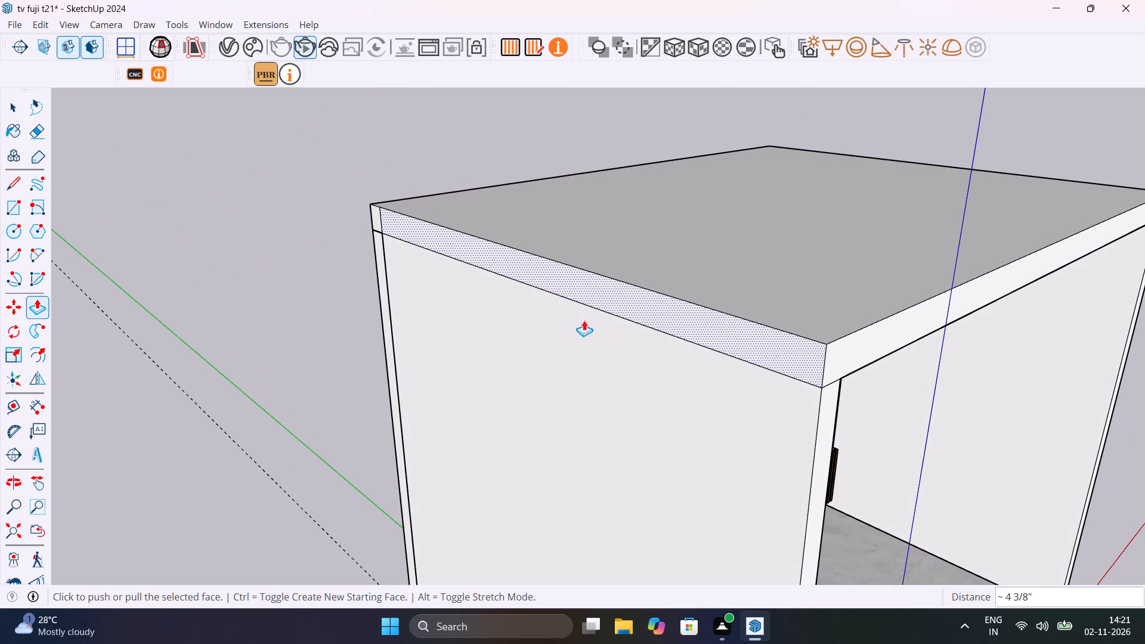
pyautogui.press('space')
# Erase the leftover vertical edge on the ceiling's side face at the back corner above the new side wall.
pyautogui.scroll(12, 372, 216)
pyautogui.moveTo(399, 255); pyautogui.dragTo(505, 289, button='middle')
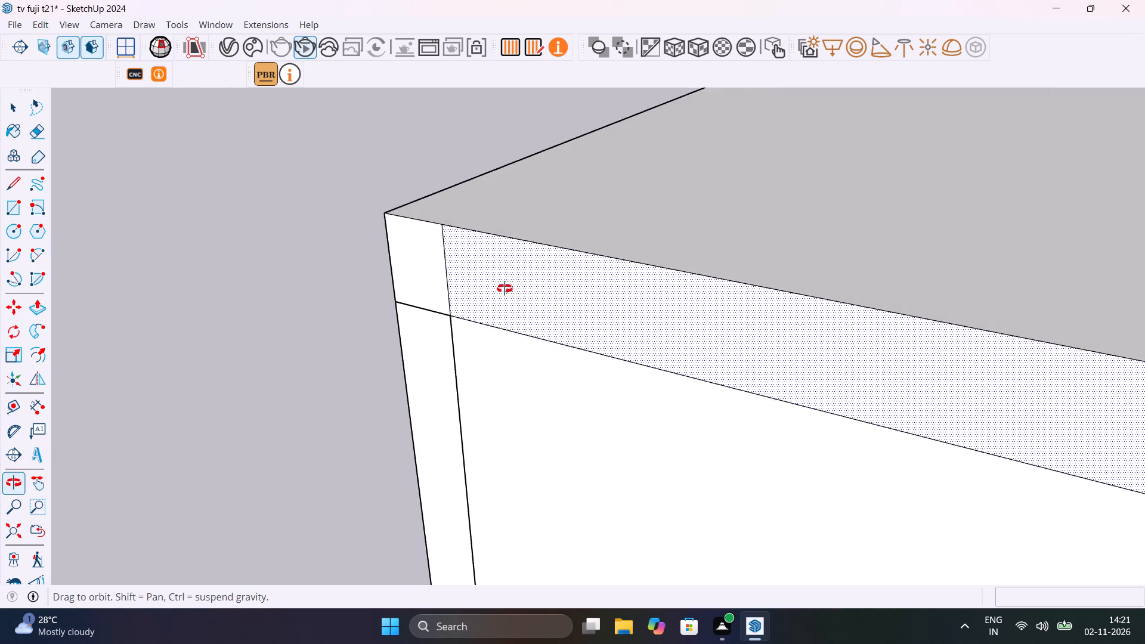
pyautogui.moveTo(505, 289); pyautogui.dragTo(505, 288, button='middle')
pyautogui.press('e')
pyautogui.moveTo(505, 288); pyautogui.dragTo(431, 255)
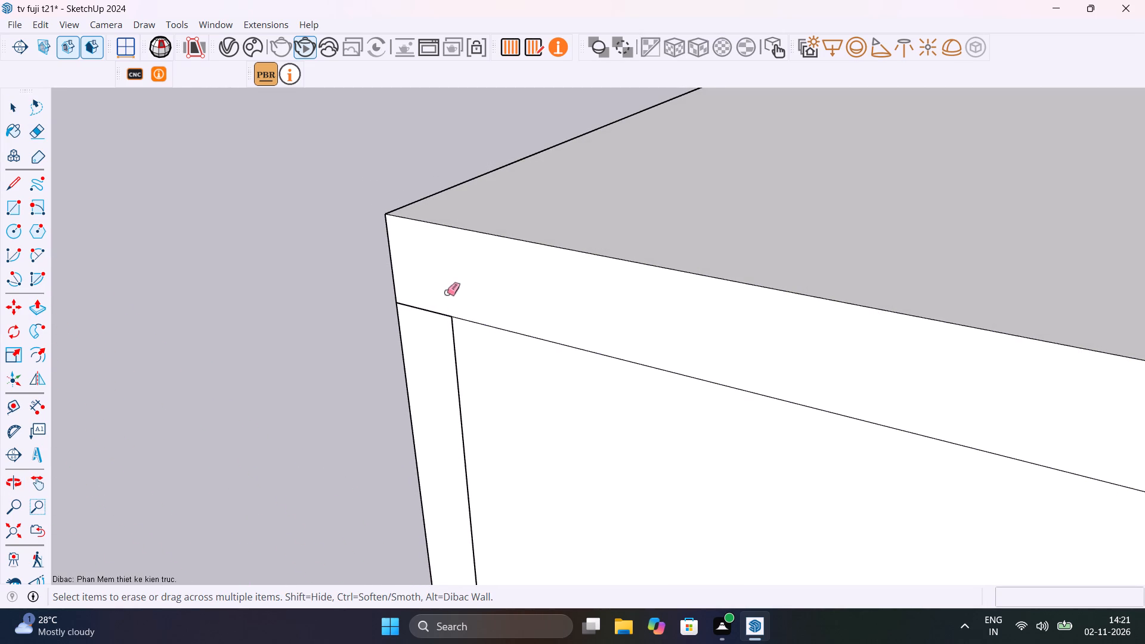
# Offset the ceiling's underside outline inward about 1' 6" to form an inner rectangle.
pyautogui.scroll(-20, 447, 292)
pyautogui.scroll(-7, 447, 292)
pyautogui.moveTo(490, 335); pyautogui.dragTo(334, 249, button='middle')
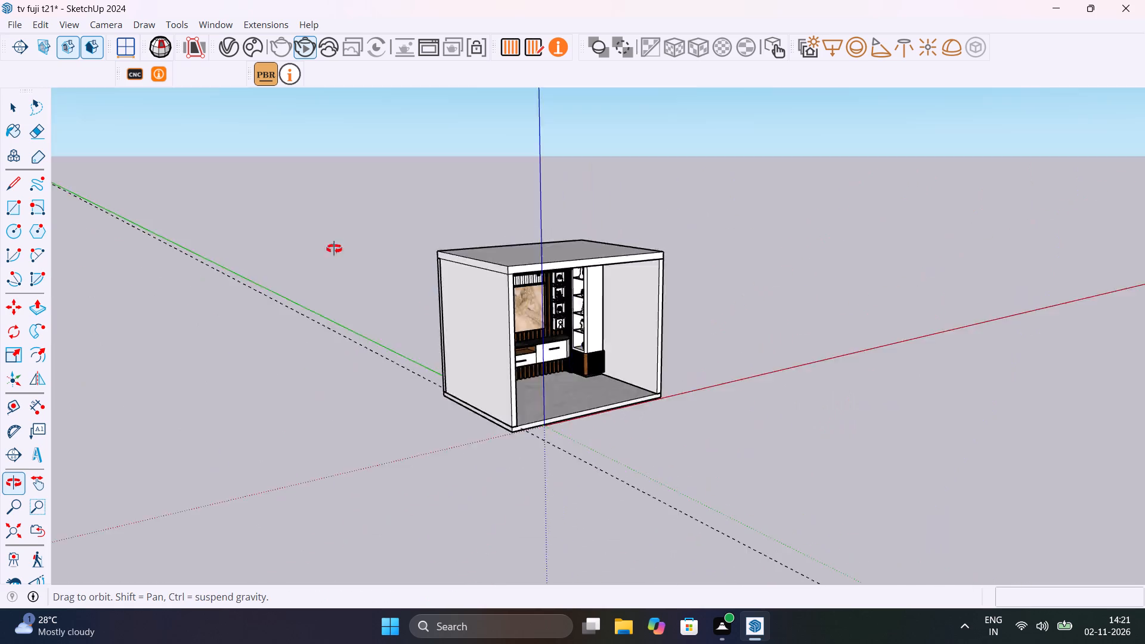
pyautogui.moveTo(334, 249); pyautogui.dragTo(283, 187, button='middle')
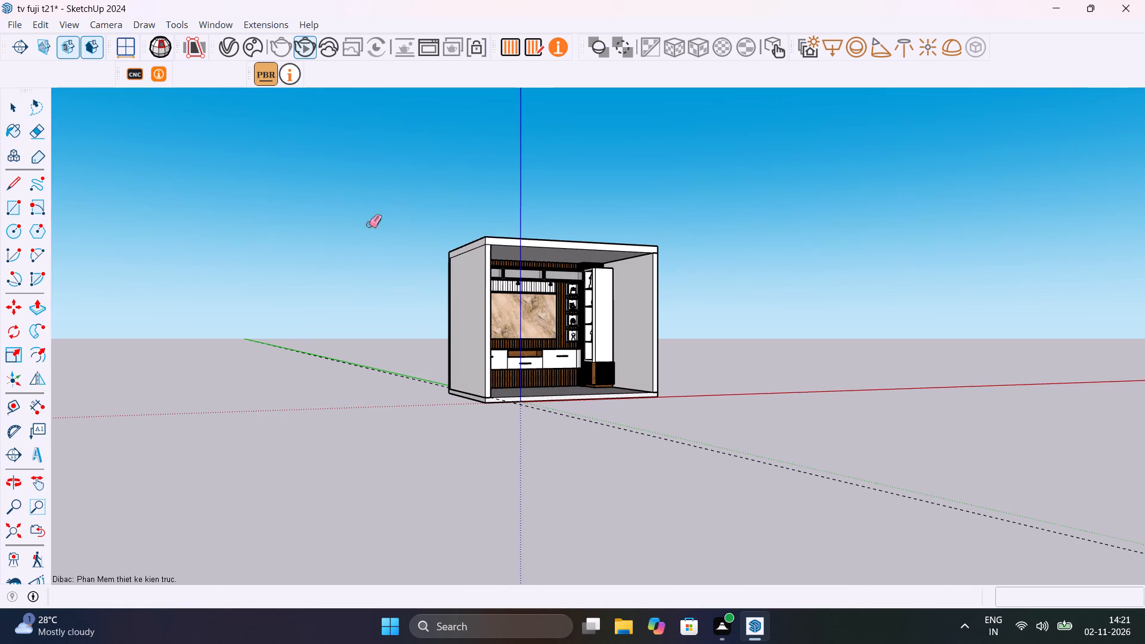
pyautogui.scroll(10, 592, 264)
pyautogui.moveTo(612, 277); pyautogui.dragTo(653, 237, button='middle')
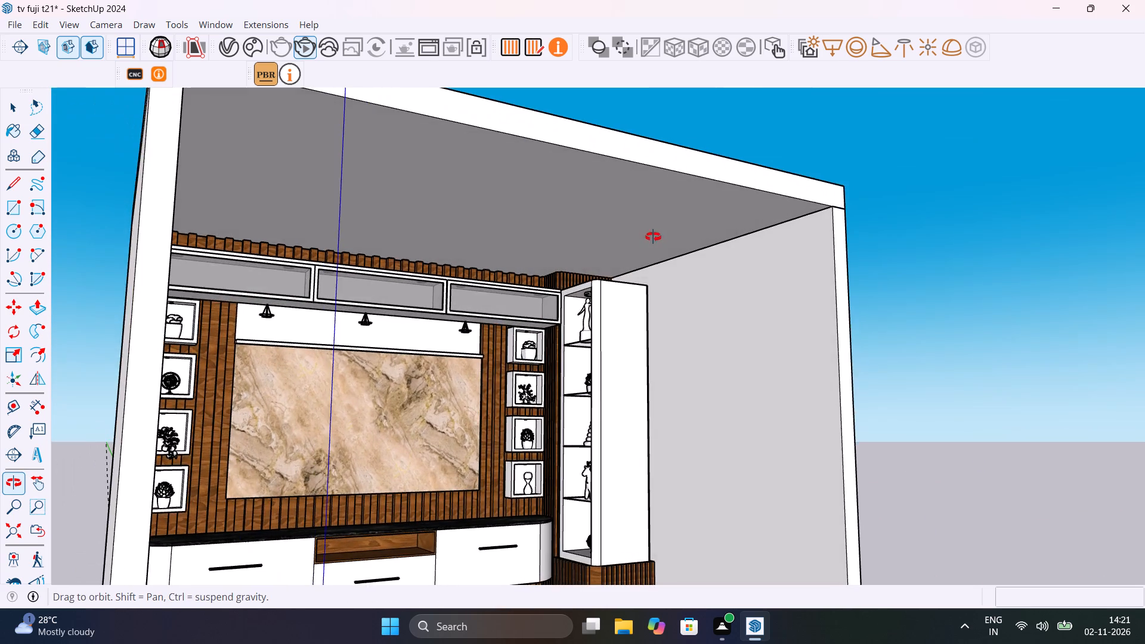
pyautogui.moveTo(653, 237); pyautogui.dragTo(549, 262, button='middle')
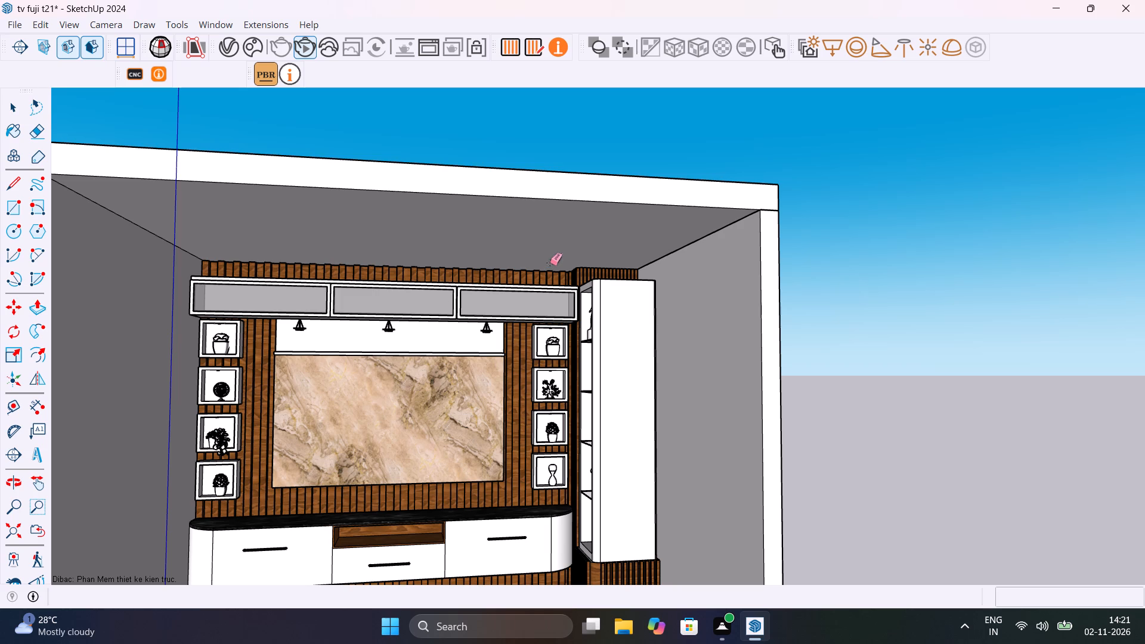
pyautogui.press('space')
pyautogui.scroll(-7, 550, 324)
pyautogui.keyDown('shift'); pyautogui.moveTo(550, 326); pyautogui.dragTo(645, 381, button='middle'); pyautogui.keyUp('shift')
pyautogui.scroll(6, 655, 380)
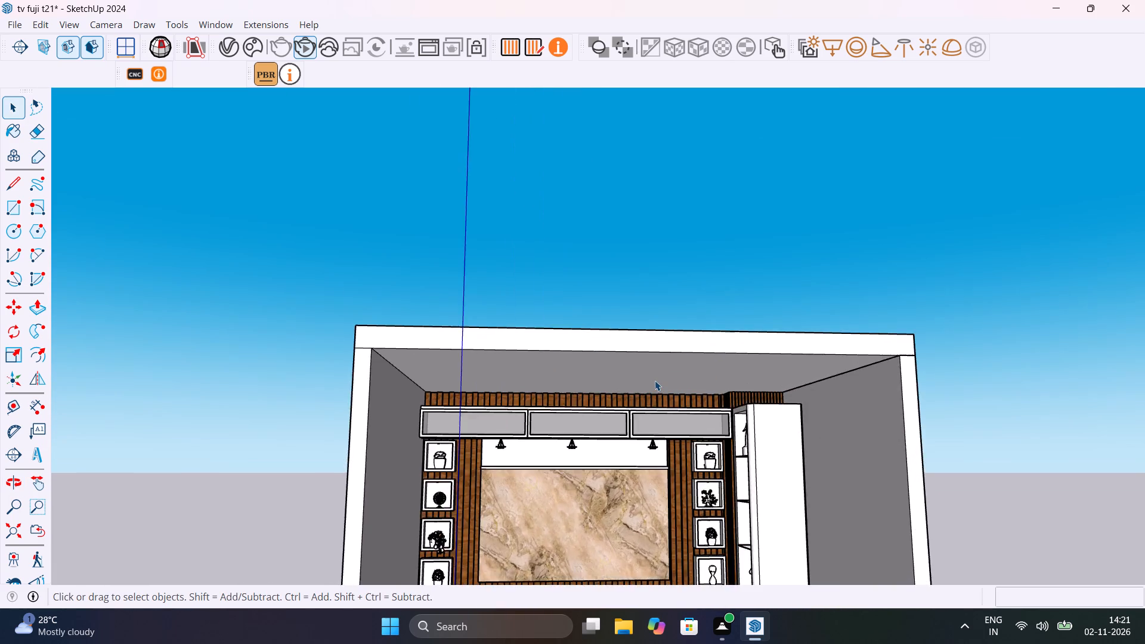
pyautogui.scroll(3, 655, 380)
pyautogui.moveTo(651, 361); pyautogui.dragTo(648, 321, button='middle')
pyautogui.scroll(1, 648, 321)
pyautogui.click(640, 329)
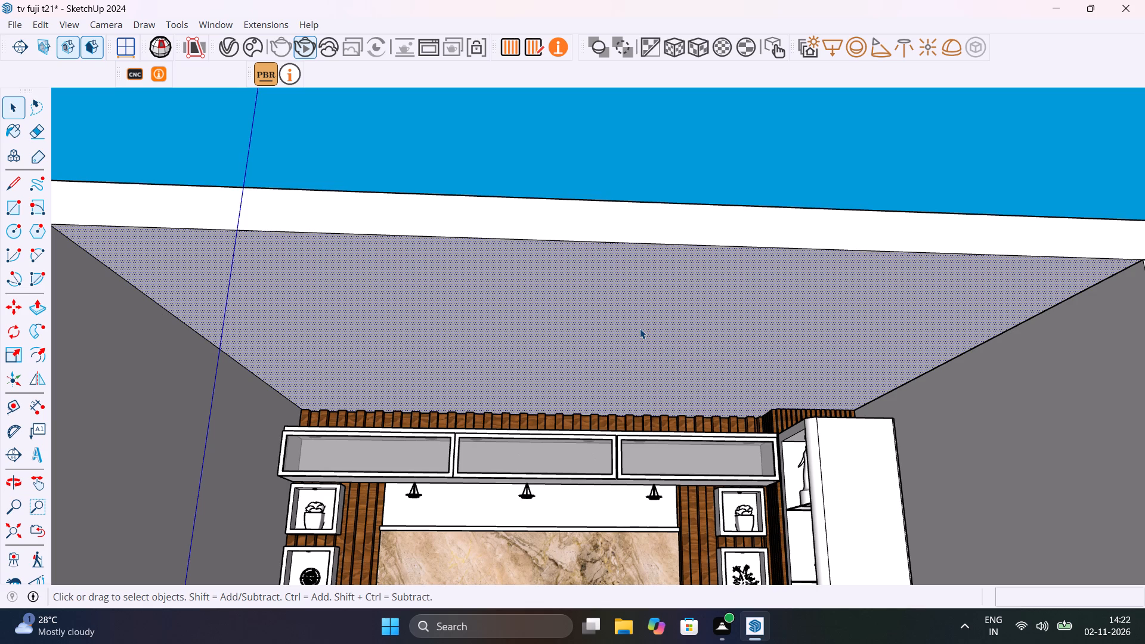
pyautogui.press('f')
pyautogui.moveTo(627, 315); pyautogui.dragTo(622, 330)
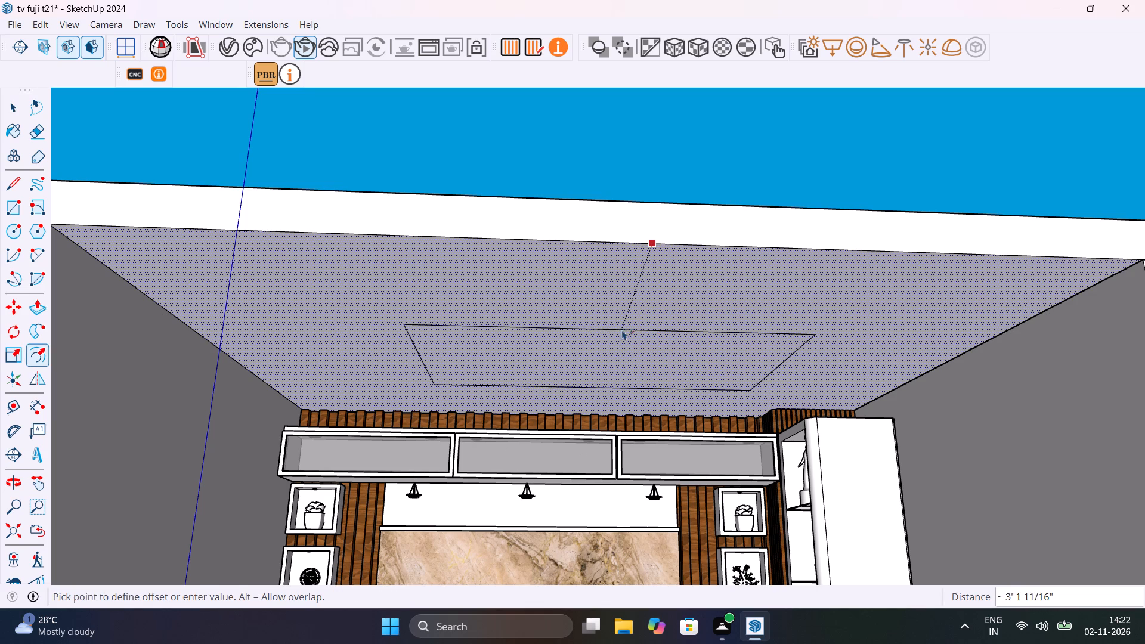
pyautogui.moveTo(622, 330); pyautogui.dragTo(673, 300)
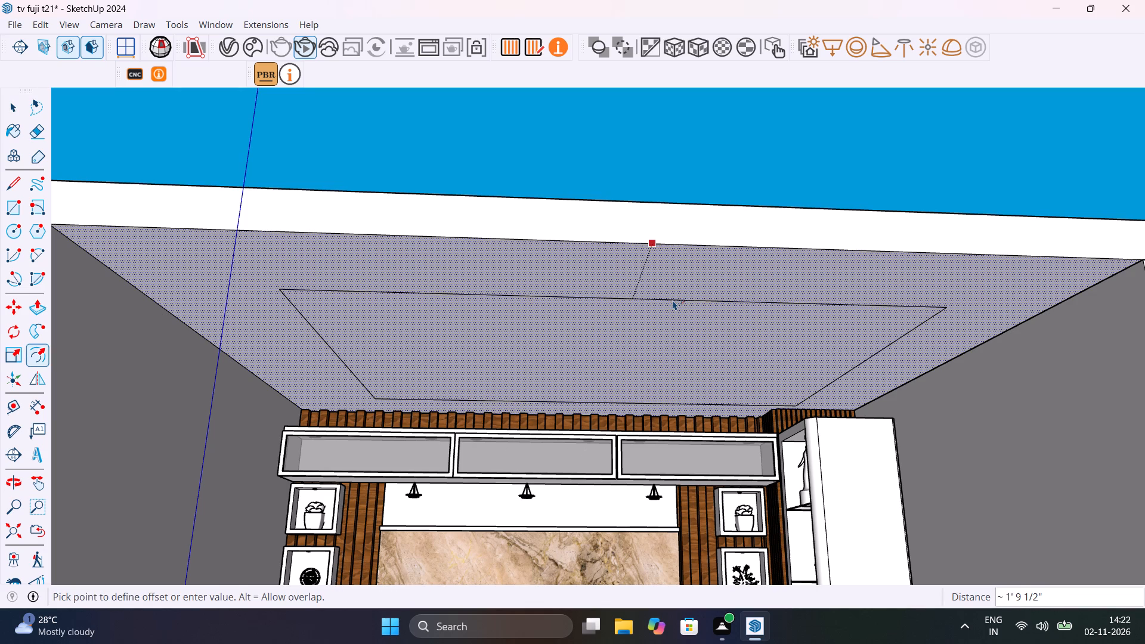
pyautogui.moveTo(673, 300); pyautogui.dragTo(673, 297)
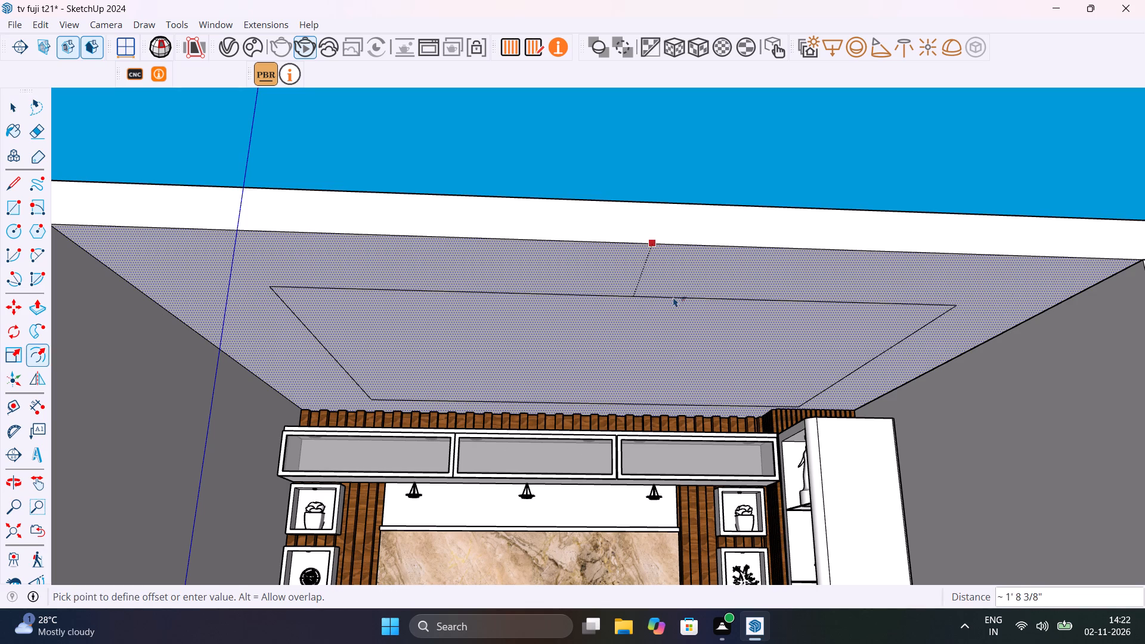
pyautogui.moveTo(673, 297); pyautogui.dragTo(639, 292)
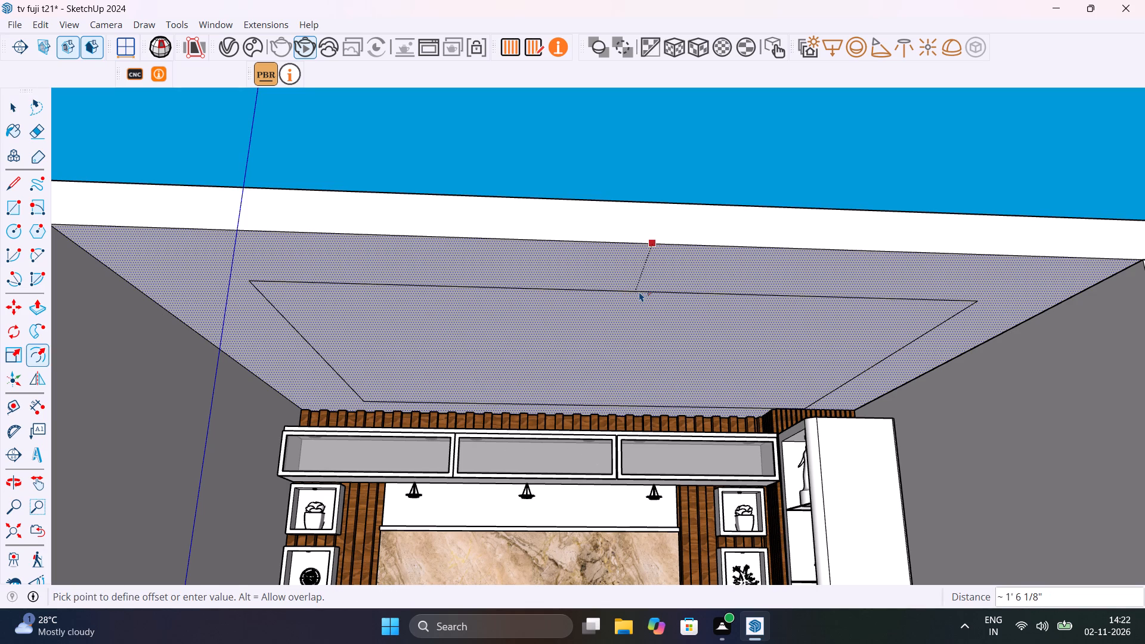
pyautogui.moveTo(639, 292); pyautogui.dragTo(625, 291)
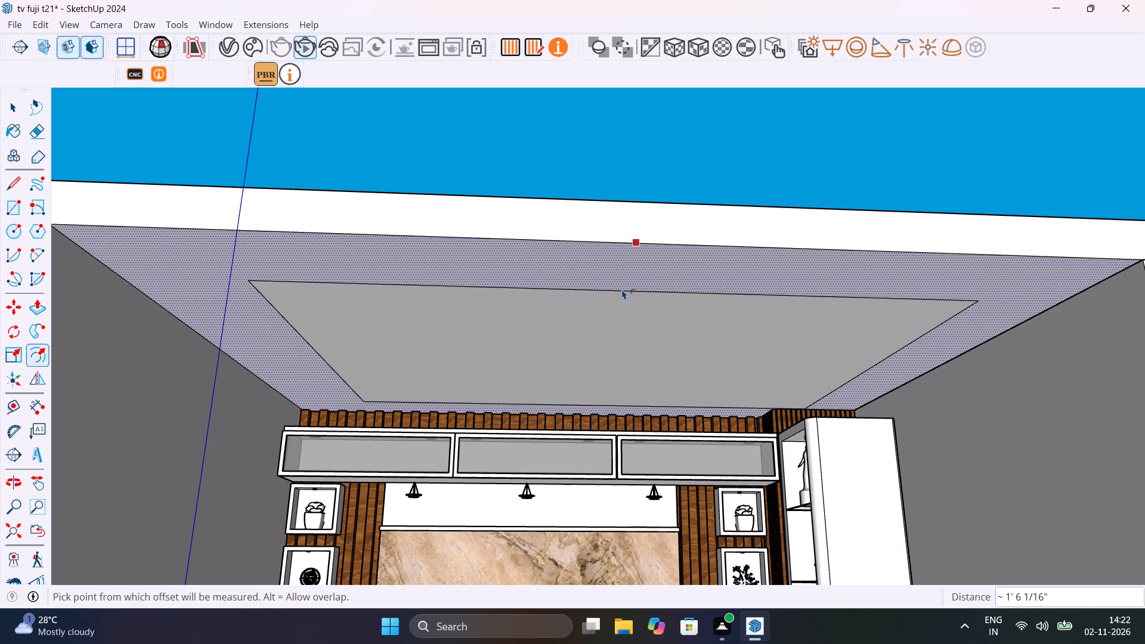
# Push/Pull the inner rectangle on the ceiling's underside upward about 4 11/16" to form a recess.
pyautogui.moveTo(564, 374); pyautogui.dragTo(725, 311, button='middle')
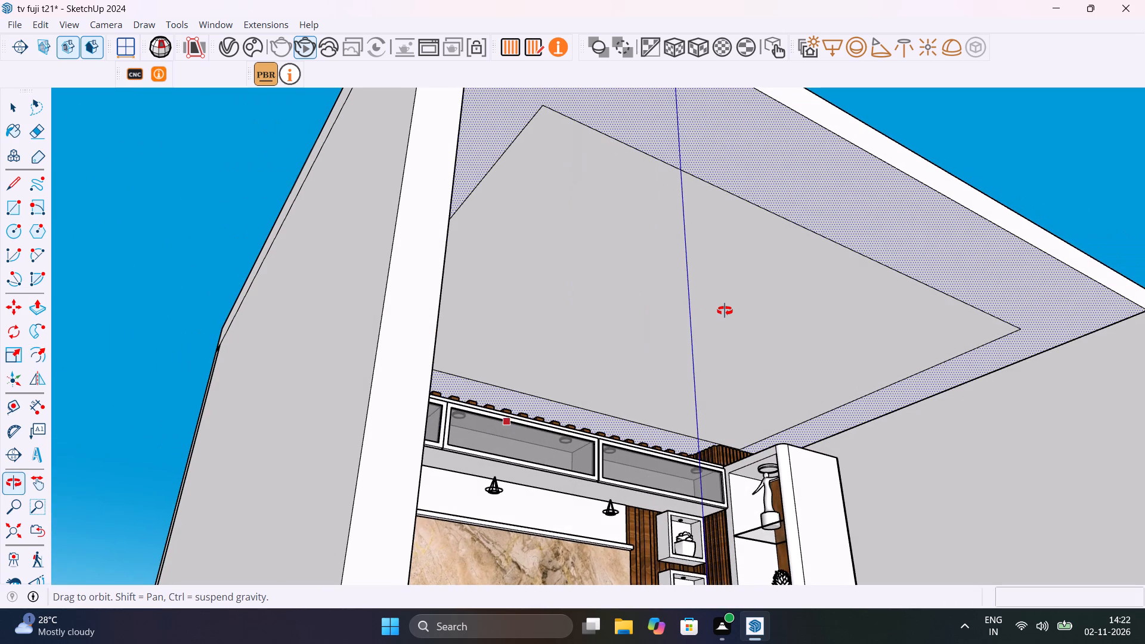
pyautogui.moveTo(725, 311); pyautogui.dragTo(527, 360, button='middle')
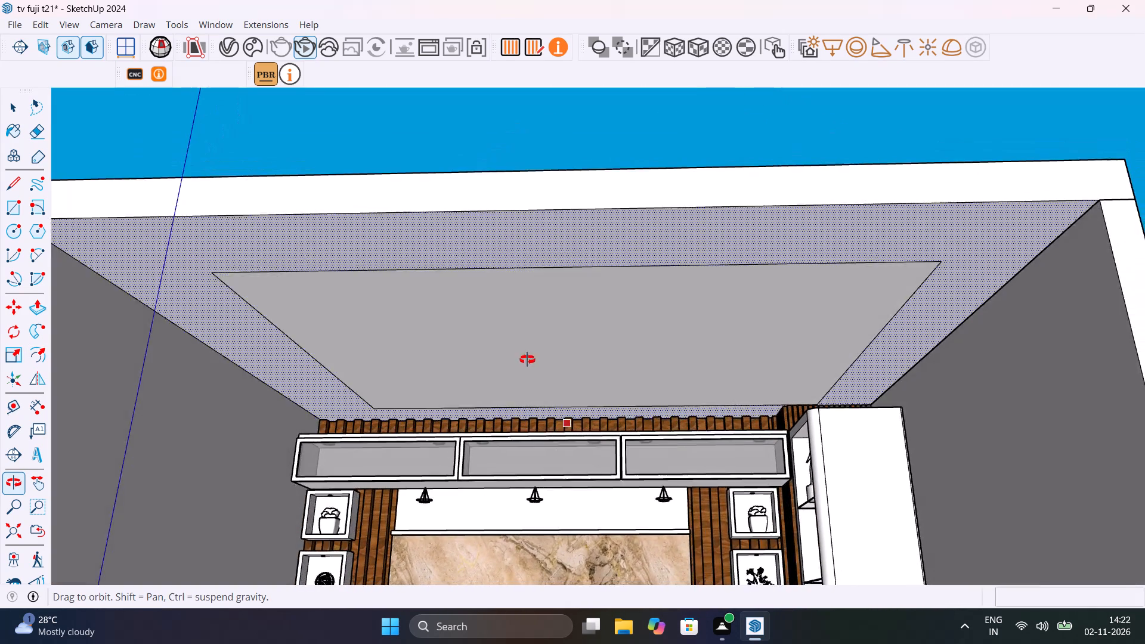
pyautogui.moveTo(527, 360); pyautogui.dragTo(688, 346, button='middle')
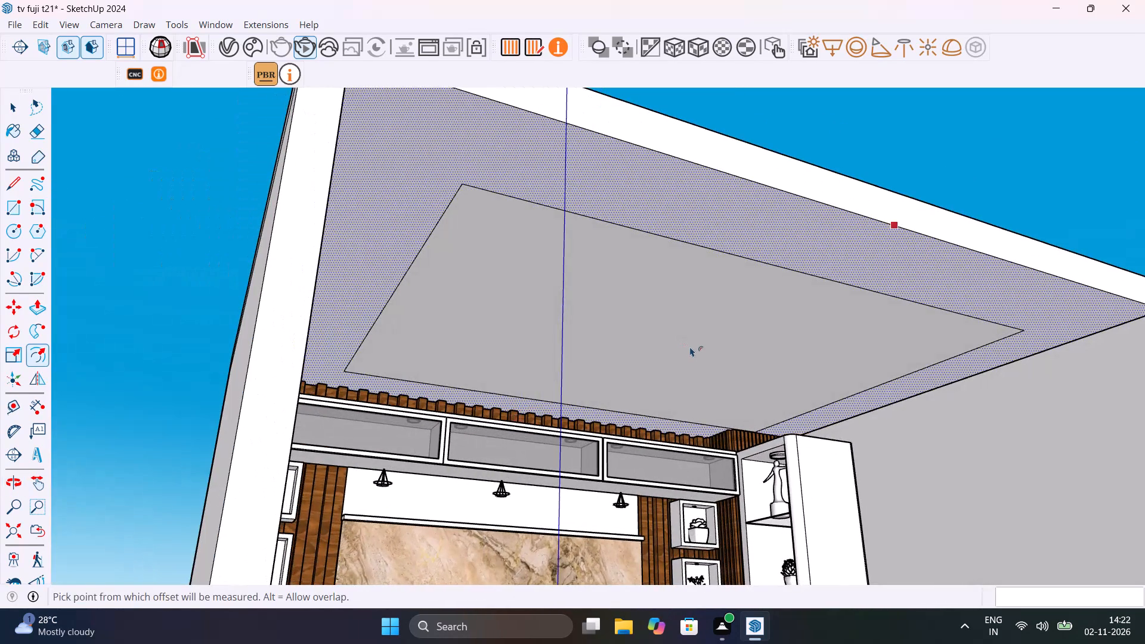
pyautogui.press('space')
pyautogui.doubleClick(633, 352)
pyautogui.press('p')
pyautogui.click(633, 352)
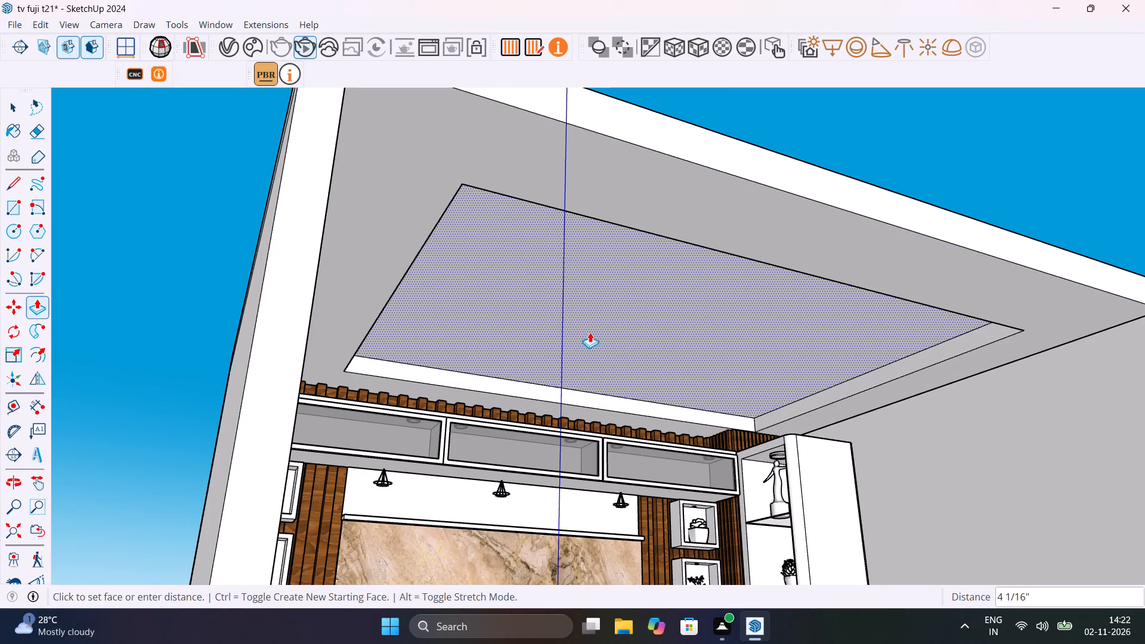
pyautogui.click(633, 332)
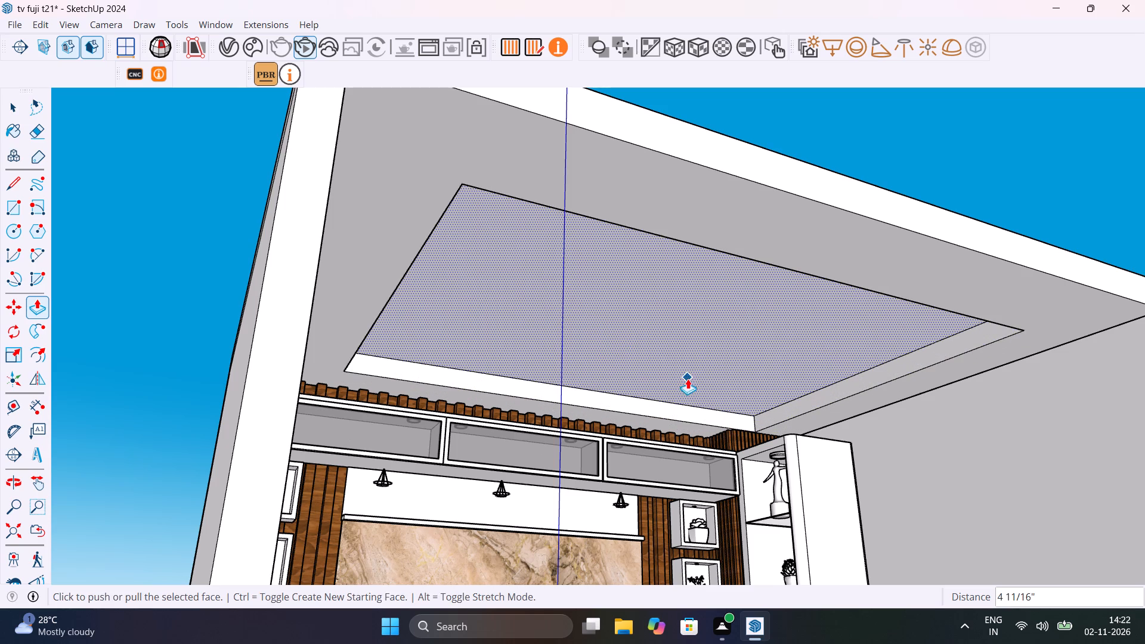
# Copy the ceiling recess's four lower perimeter edges upward about 1 5/16" along its side faces.
pyautogui.moveTo(684, 379); pyautogui.dragTo(336, 413, button='middle')
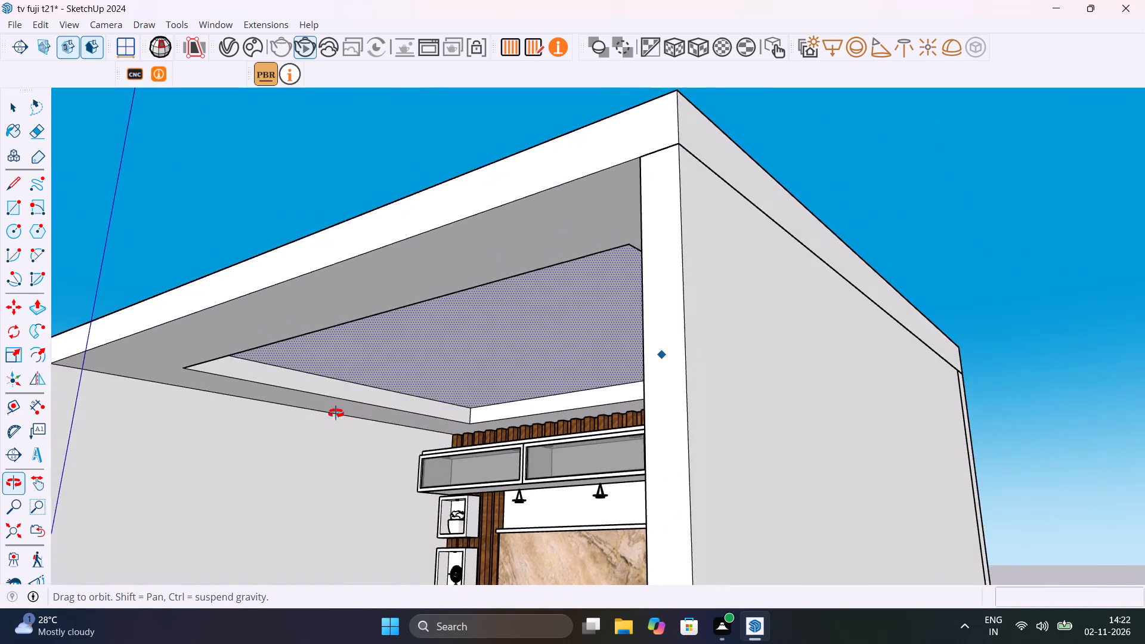
pyautogui.moveTo(336, 413); pyautogui.dragTo(677, 470, button='middle')
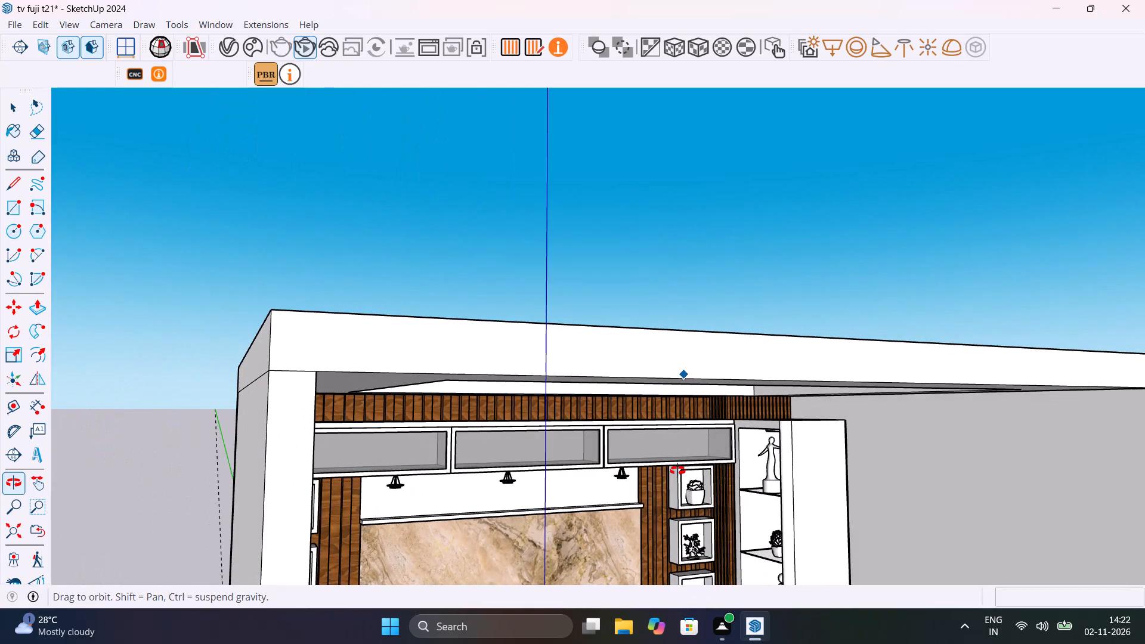
pyautogui.moveTo(677, 470); pyautogui.dragTo(703, 381, button='middle')
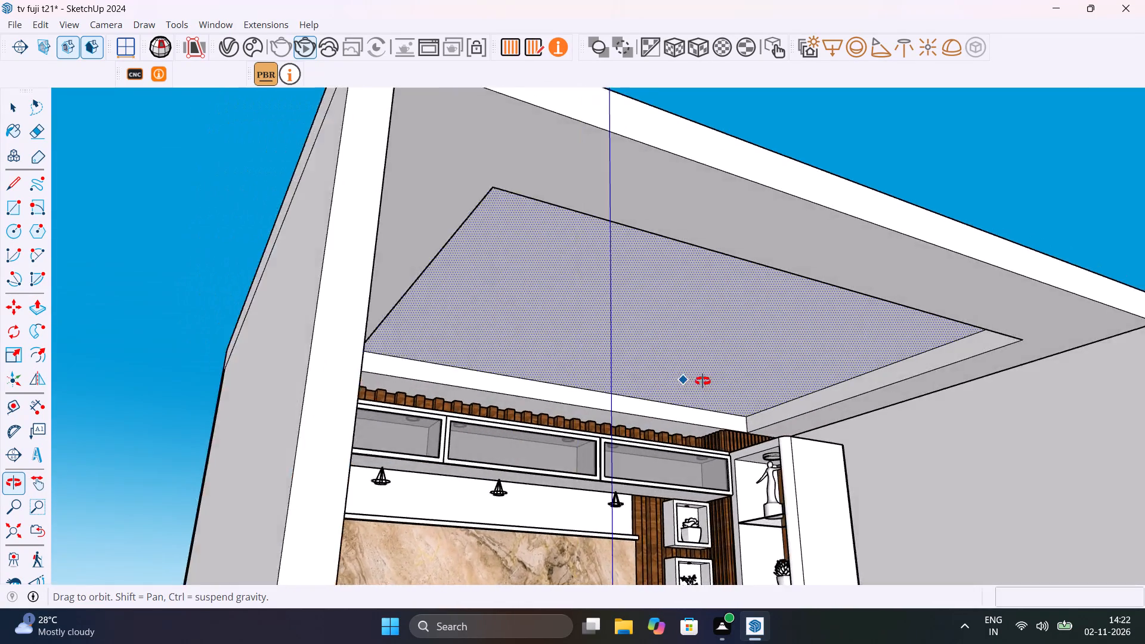
pyautogui.moveTo(703, 381); pyautogui.dragTo(375, 430, button='middle')
pyautogui.scroll(11, 323, 382)
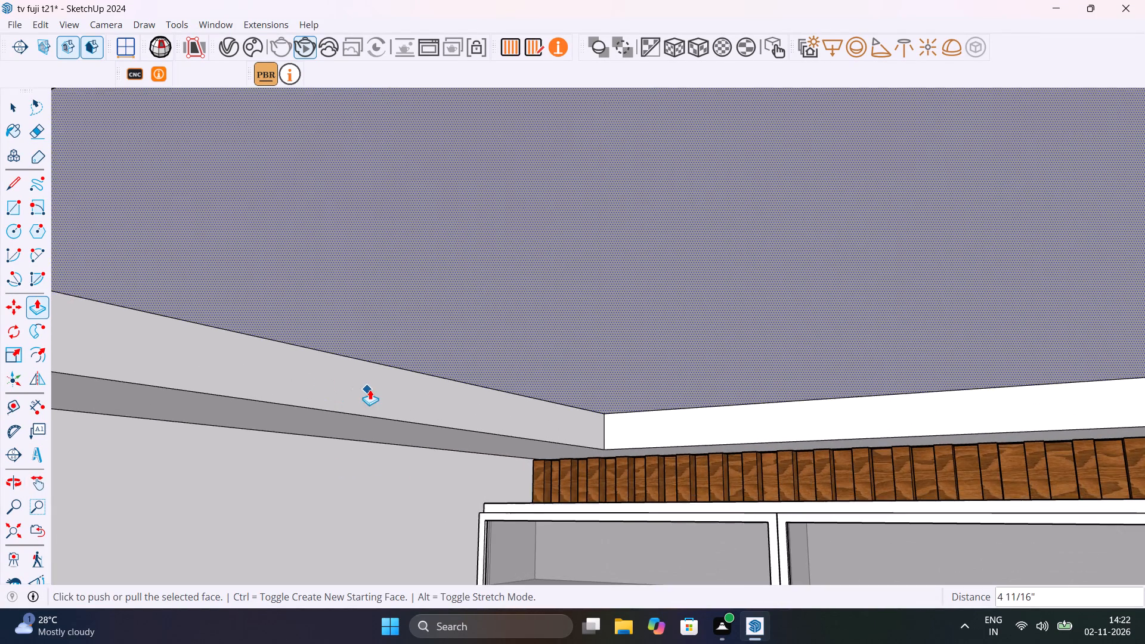
pyautogui.scroll(-14, 370, 389)
pyautogui.moveTo(494, 431); pyautogui.dragTo(612, 563, button='middle')
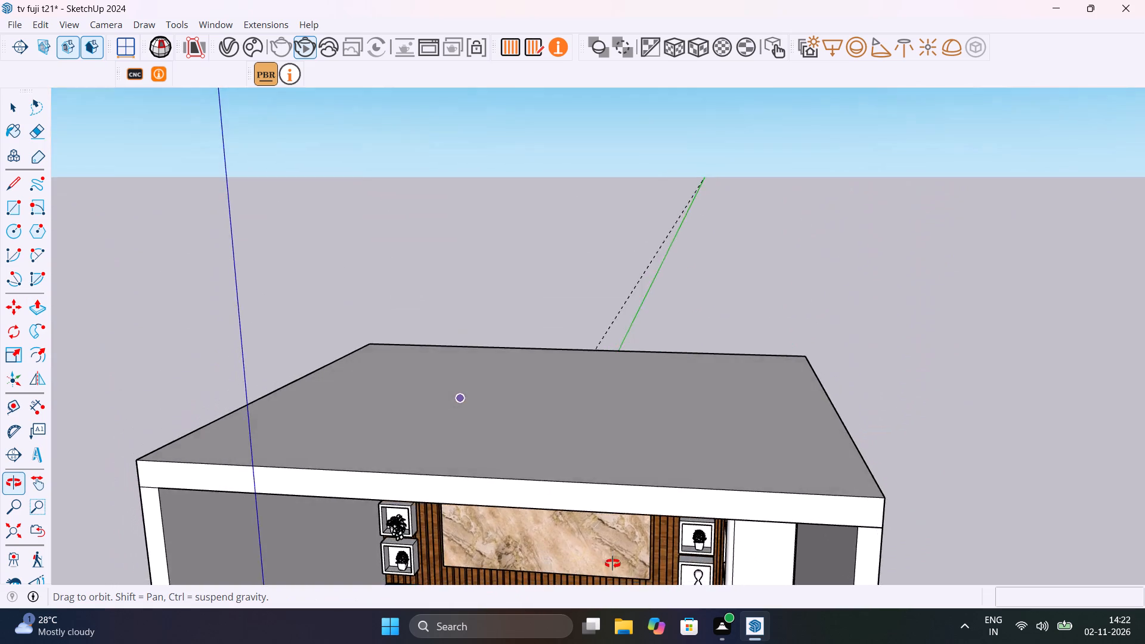
pyautogui.moveTo(612, 563); pyautogui.dragTo(497, 400, button='middle')
pyautogui.scroll(2, 357, 383)
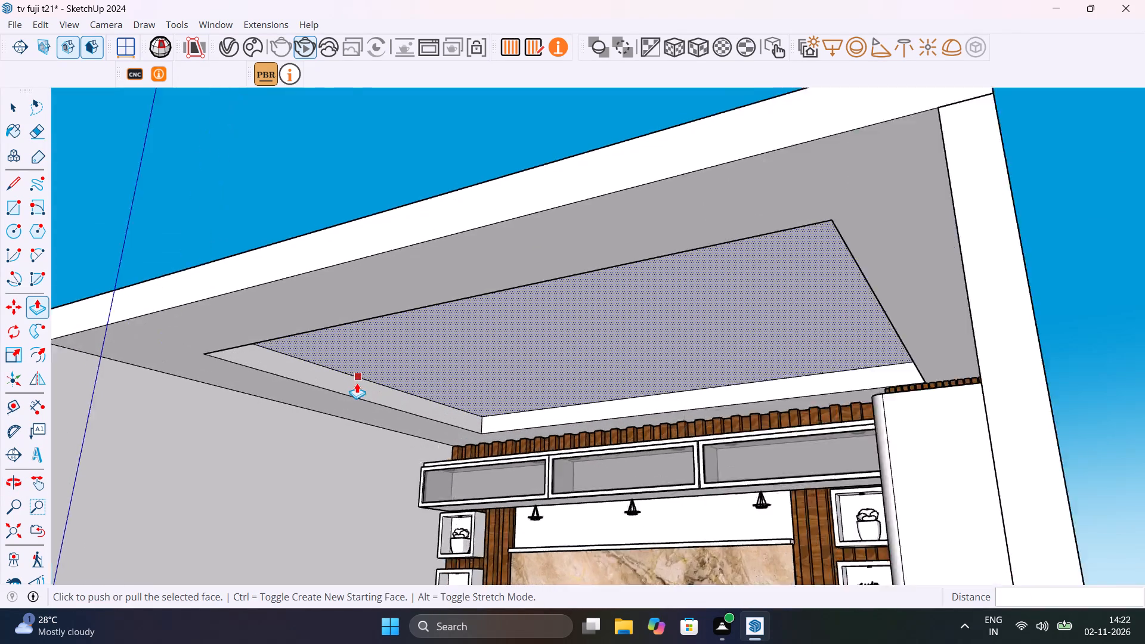
pyautogui.scroll(7, 357, 383)
pyautogui.moveTo(380, 400); pyautogui.dragTo(326, 419, button='middle')
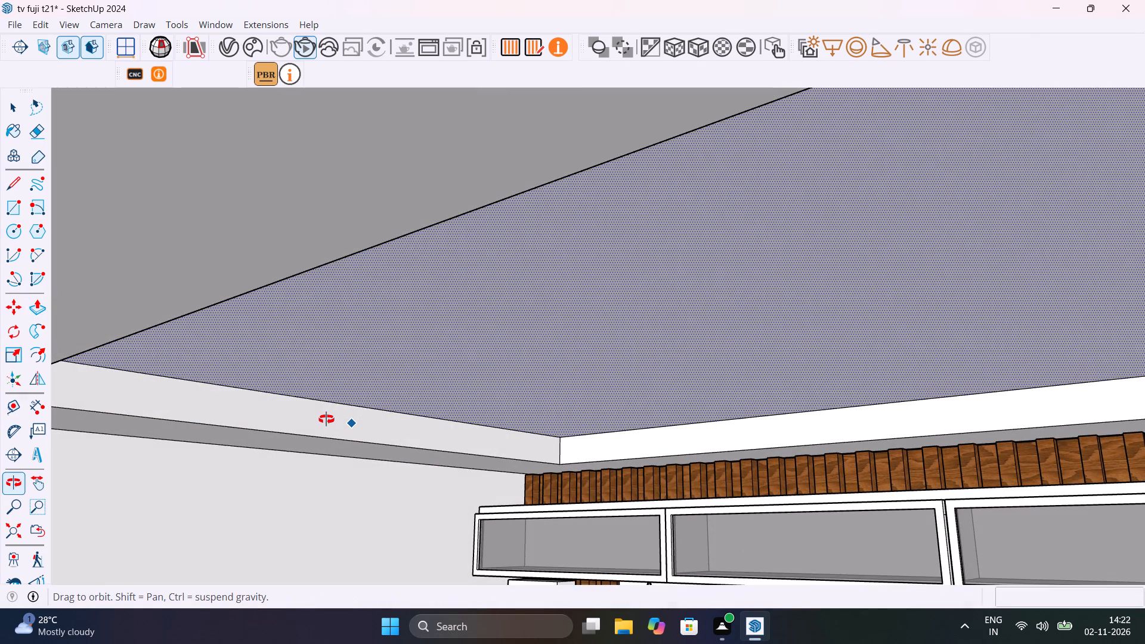
pyautogui.moveTo(326, 419); pyautogui.dragTo(415, 425, button='middle')
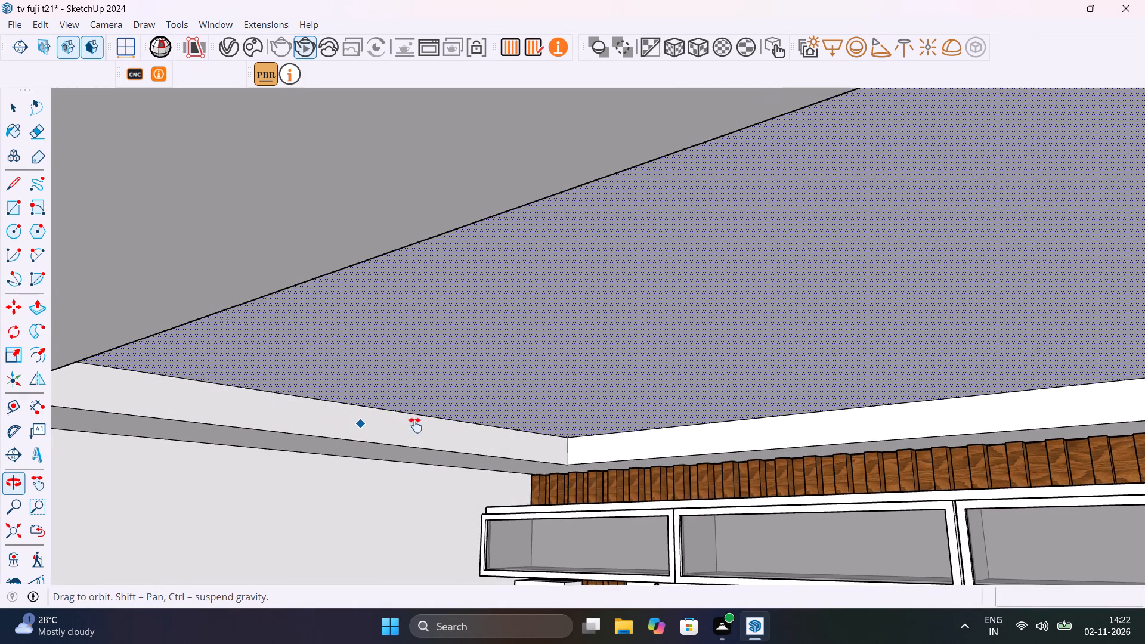
pyautogui.moveTo(415, 425); pyautogui.dragTo(490, 425, button='middle')
pyautogui.press('space')
pyautogui.scroll(5, 465, 441)
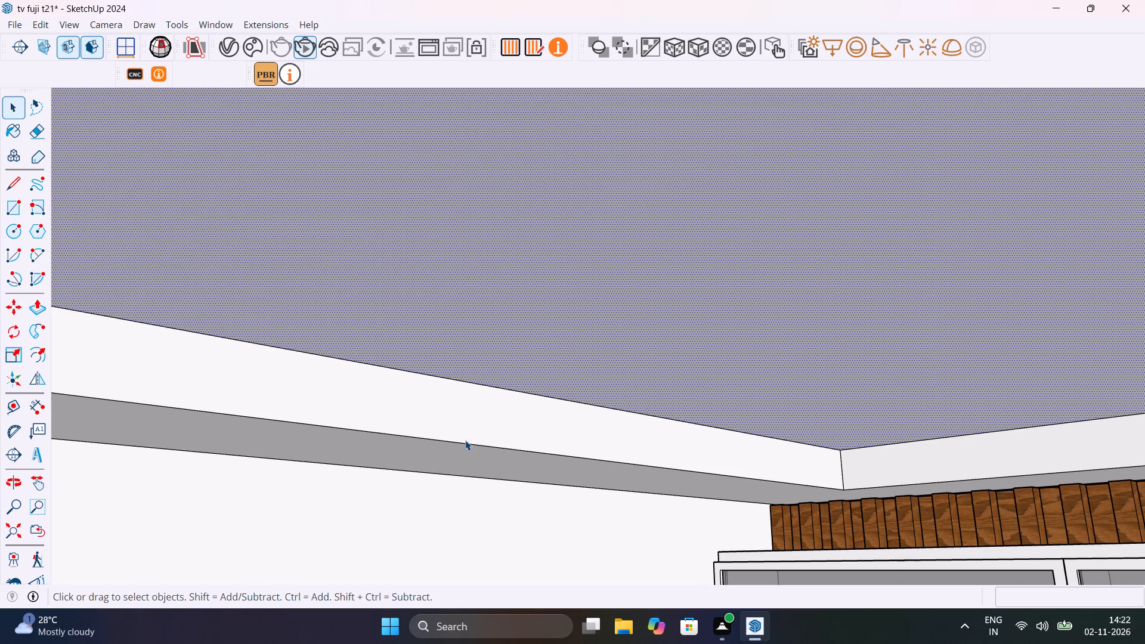
pyautogui.click(467, 444)
pyautogui.scroll(-6, 467, 444)
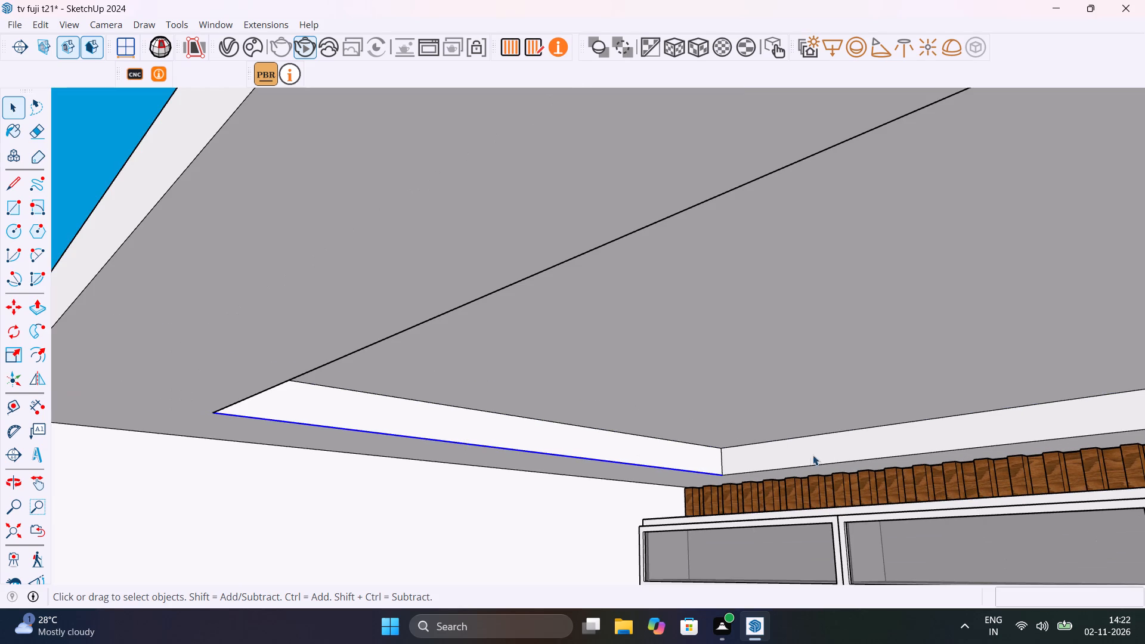
pyautogui.keyDown('shift'); pyautogui.click(804, 467); pyautogui.keyUp('shift')
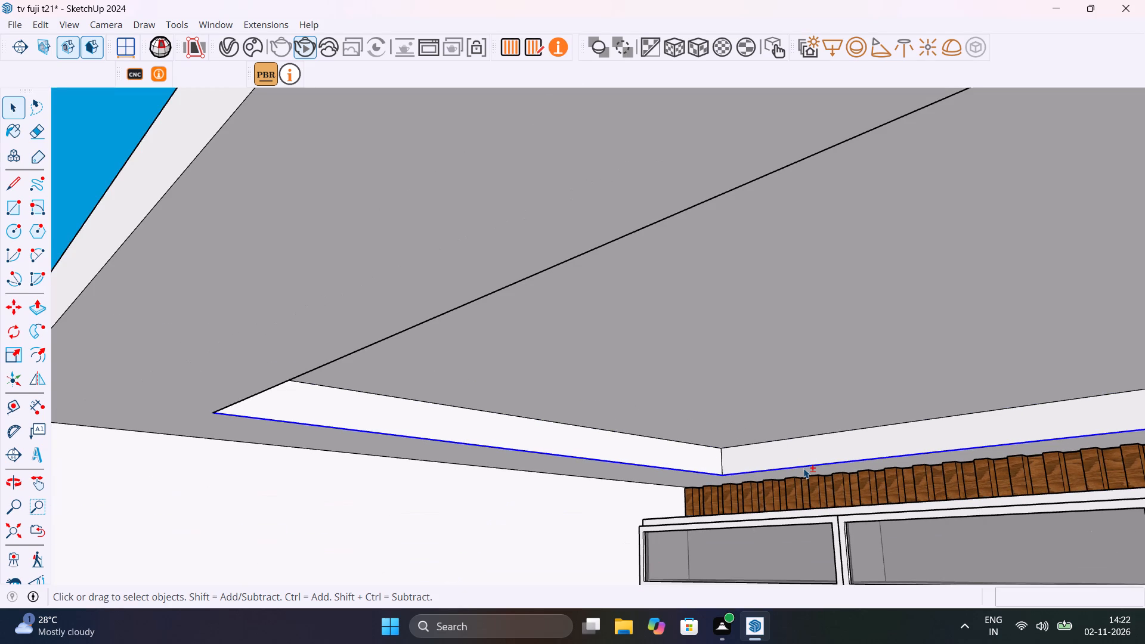
pyautogui.keyDown('shift'); pyautogui.scroll(-7, 803, 468); pyautogui.keyUp('shift')
pyautogui.keyDown('shift'); pyautogui.moveTo(698, 444); pyautogui.dragTo(469, 413, button='middle'); pyautogui.keyUp('shift')
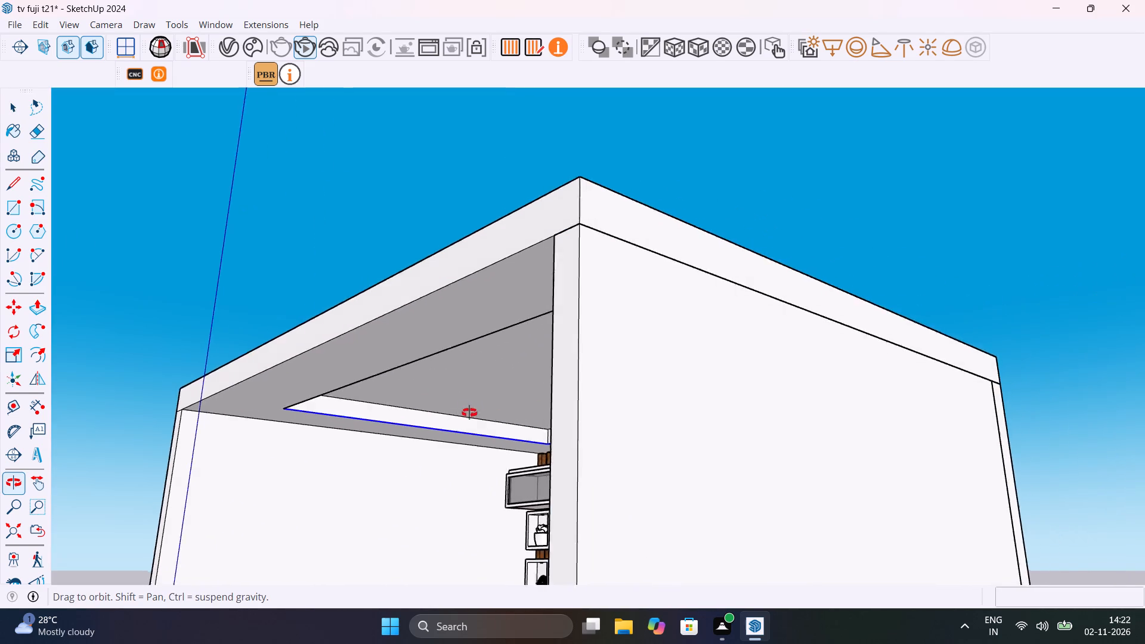
pyautogui.keyDown('shift'); pyautogui.moveTo(469, 413); pyautogui.dragTo(870, 432, button='middle'); pyautogui.keyUp('shift')
pyautogui.scroll(9, 831, 422)
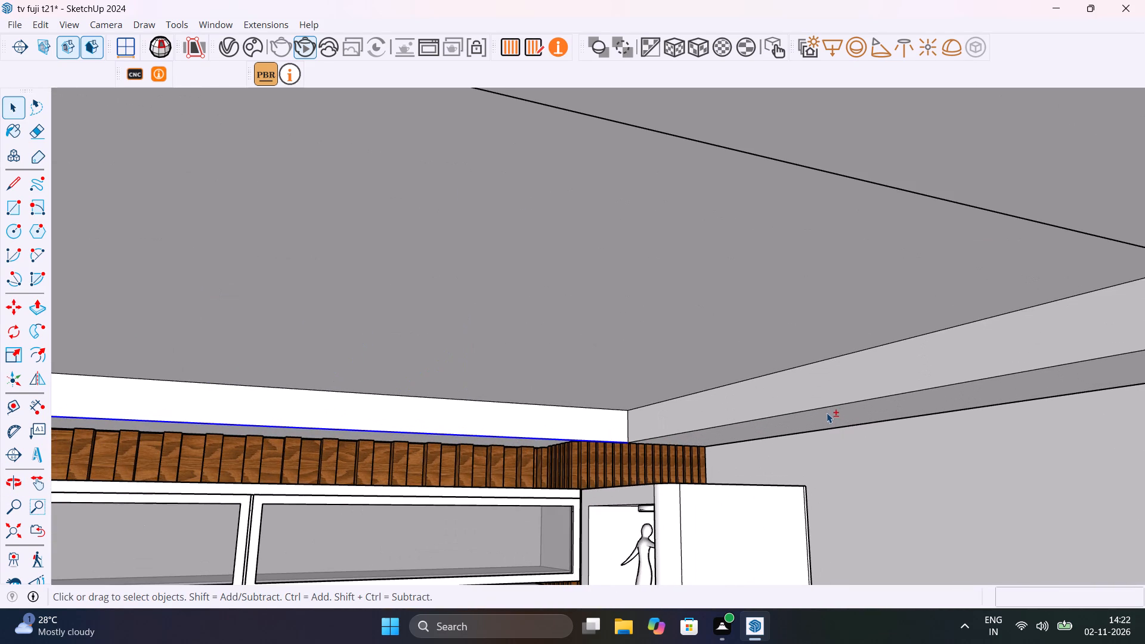
pyautogui.keyDown('shift'); pyautogui.click(828, 408); pyautogui.keyUp('shift')
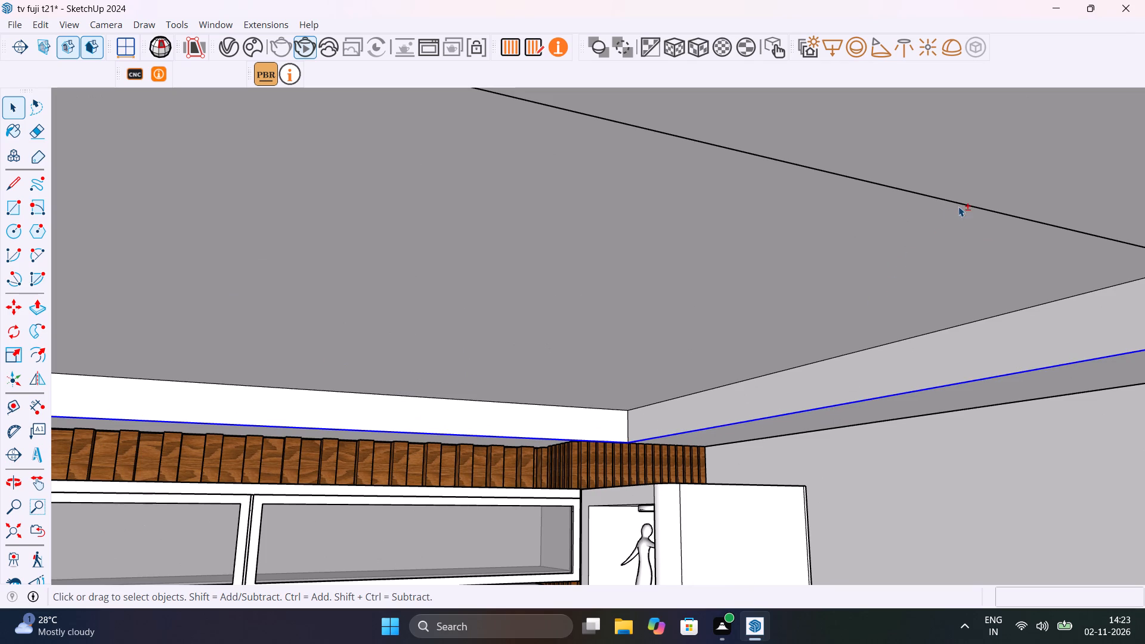
pyautogui.keyDown('shift'); pyautogui.click(965, 204); pyautogui.keyUp('shift')
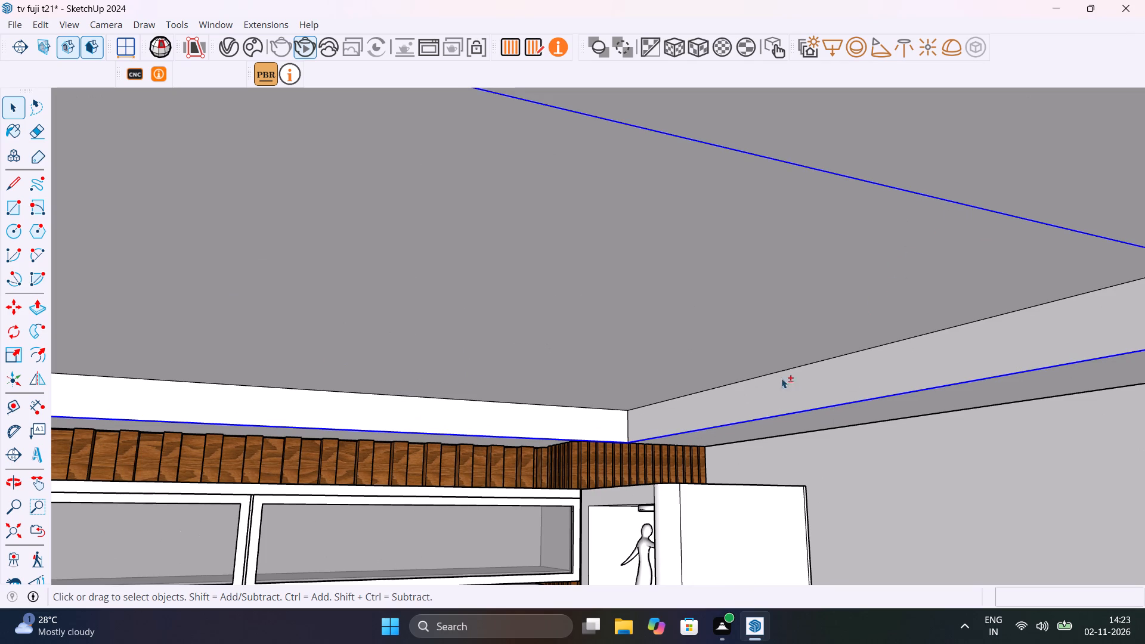
pyautogui.keyDown('shift'); pyautogui.scroll(9, 630, 426); pyautogui.keyUp('shift')
pyautogui.moveTo(630, 426); pyautogui.dragTo(641, 453, button='middle')
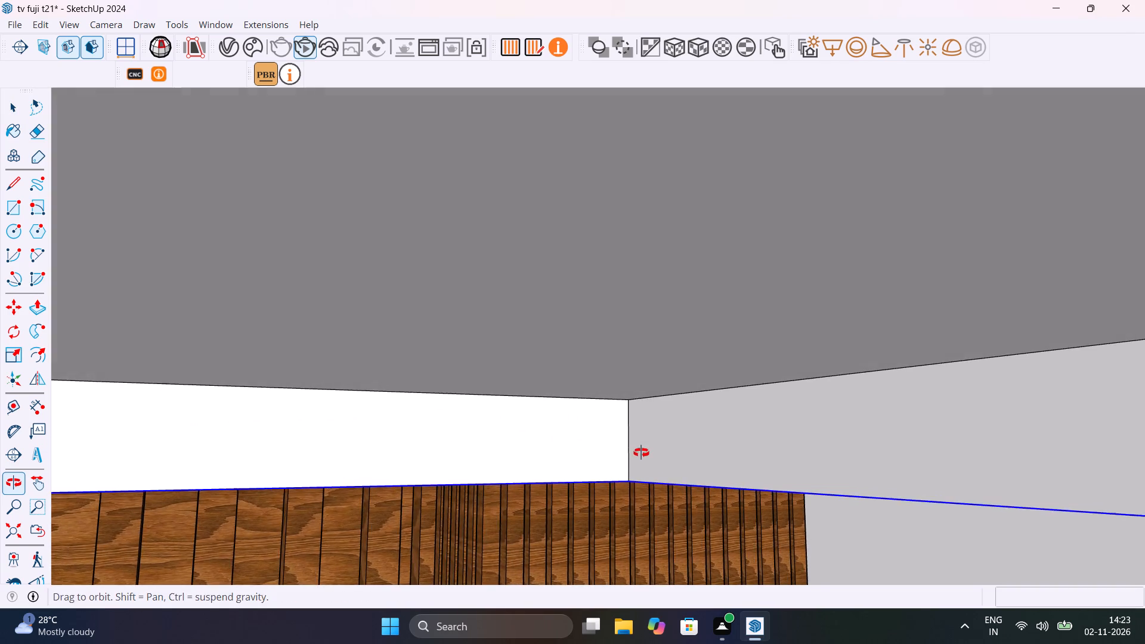
pyautogui.moveTo(641, 453); pyautogui.dragTo(641, 453, button='middle')
pyautogui.scroll(5, 633, 467)
pyautogui.press('m')
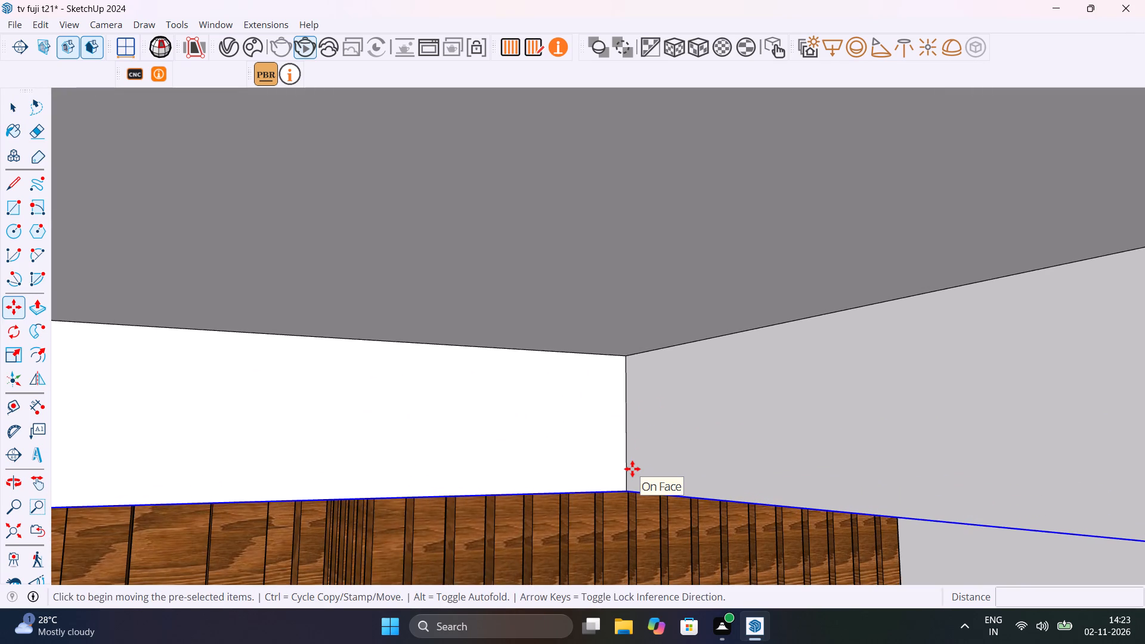
pyautogui.click(626, 490)
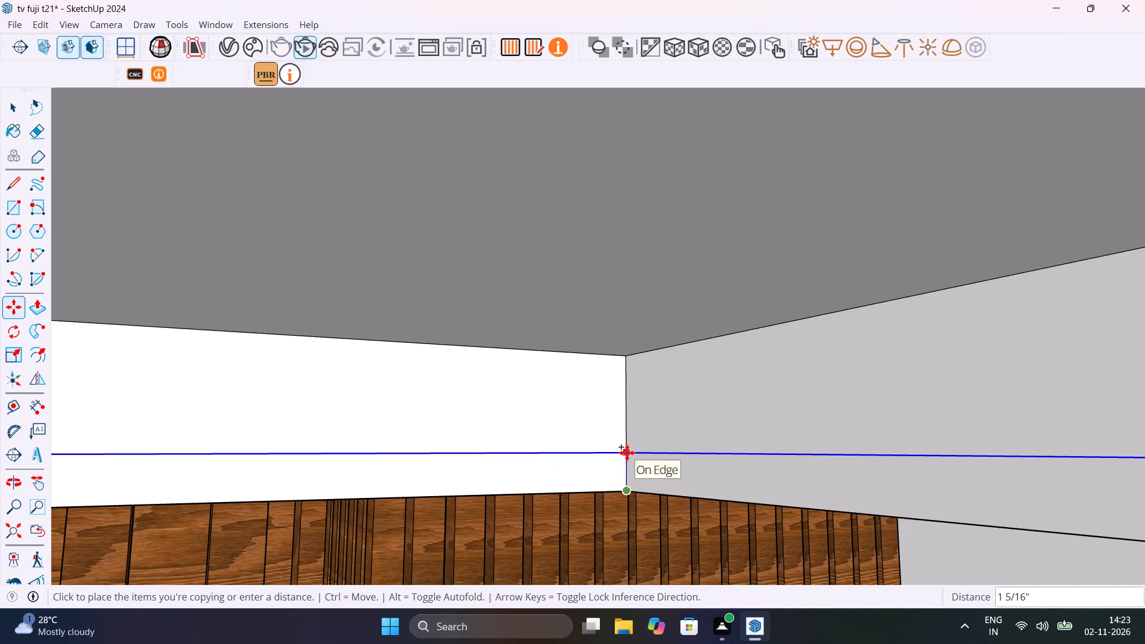
pyautogui.click(627, 453)
pyautogui.press('space')
# Push/Pull the lower band on the ceiling recess's side face nearest the tall cabinet inward 1".
pyautogui.click(693, 478)
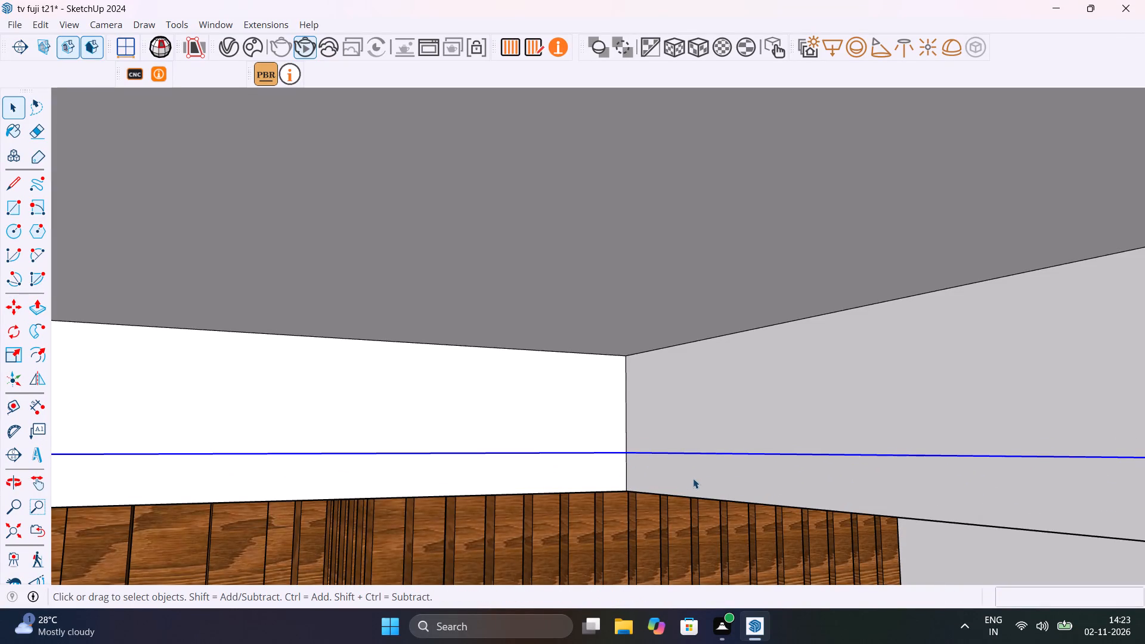
pyautogui.press('p')
pyautogui.click(693, 478)
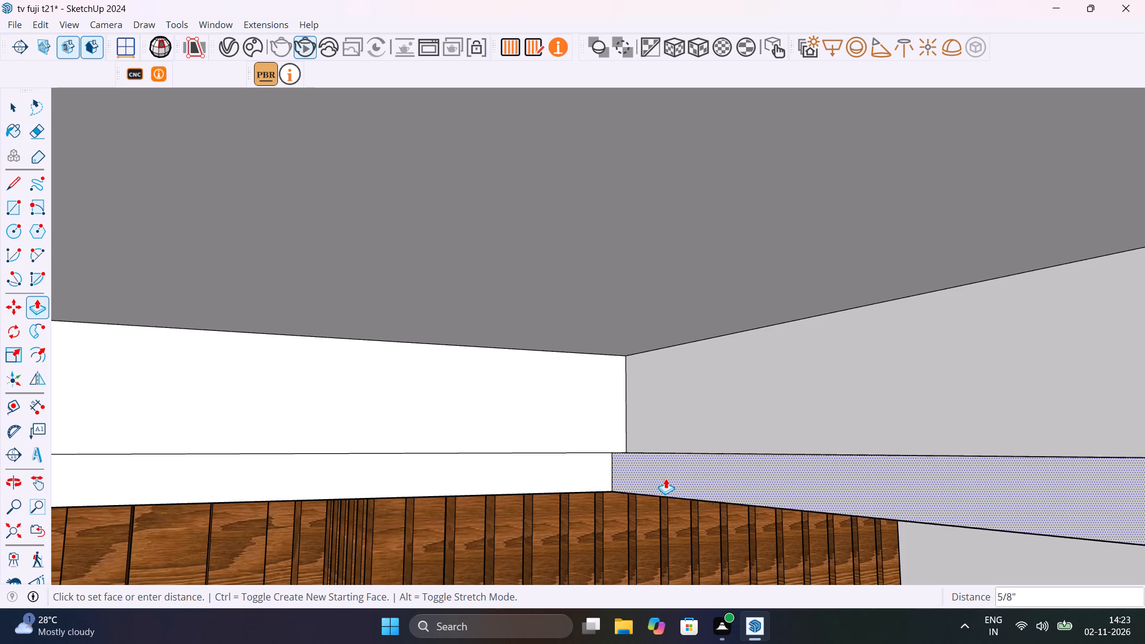
pyautogui.moveTo(635, 494); pyautogui.dragTo(669, 511, button='middle')
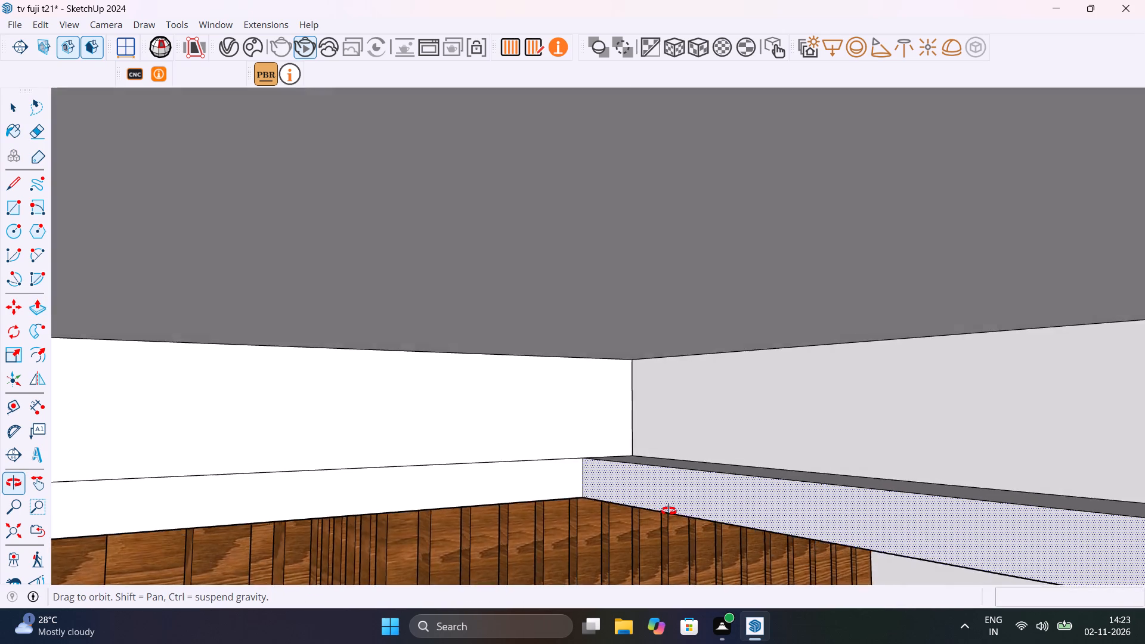
pyautogui.moveTo(669, 511); pyautogui.dragTo(667, 492, button='middle')
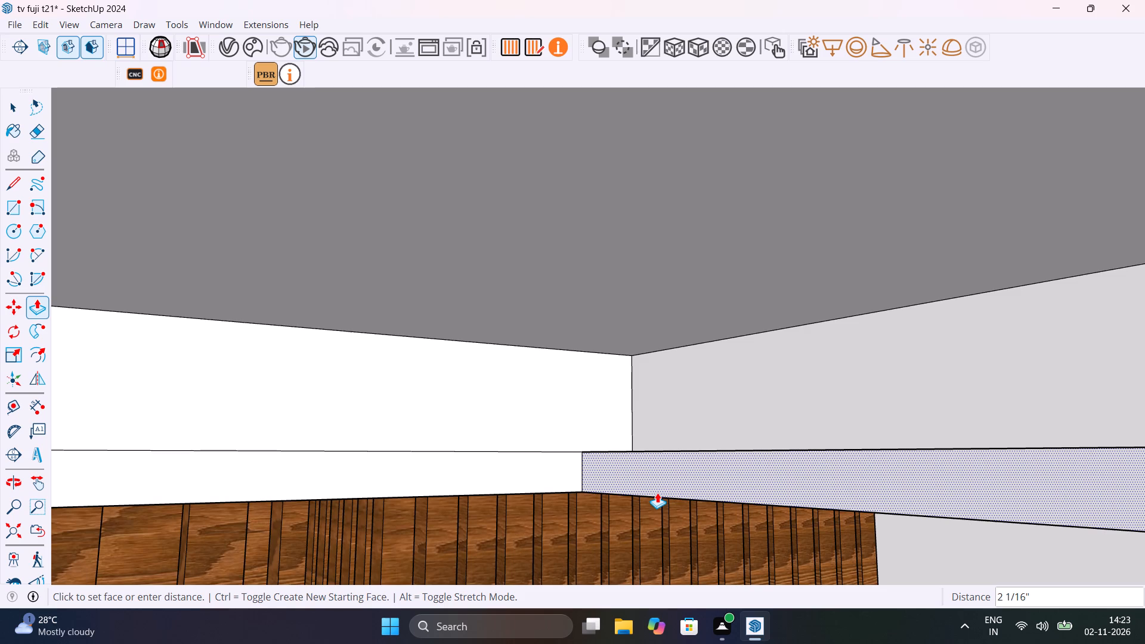
pyautogui.write('1"')
pyautogui.press('Return')
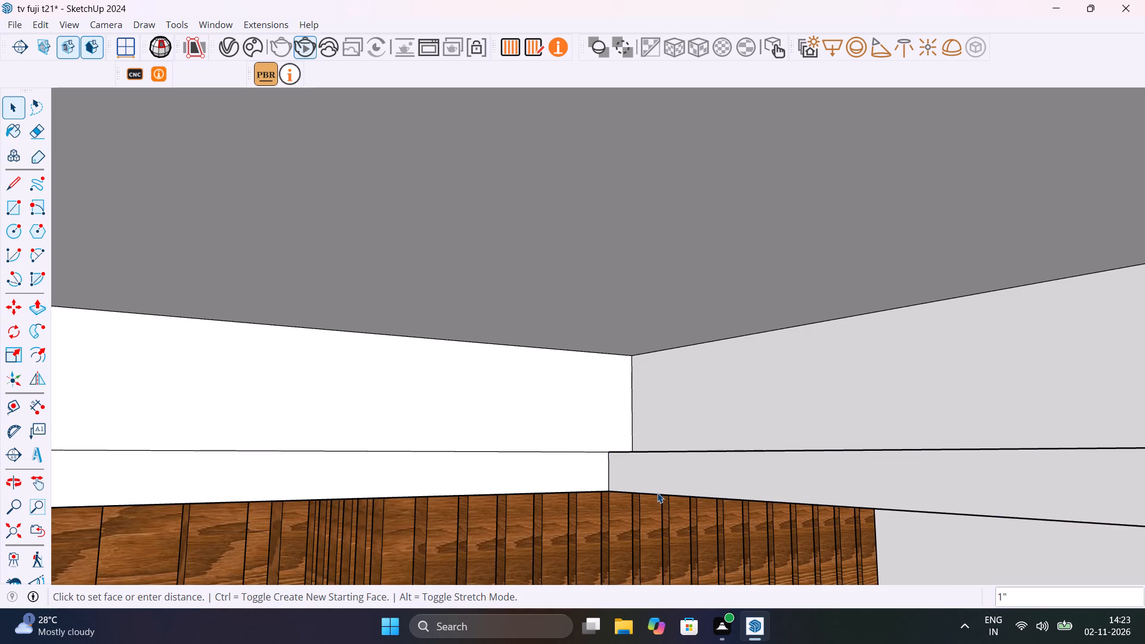
# Push/Pull the same lower band on the recess's tall-cabinet side inward about 2 1/16" more.
pyautogui.moveTo(786, 479); pyautogui.dragTo(778, 531, button='middle')
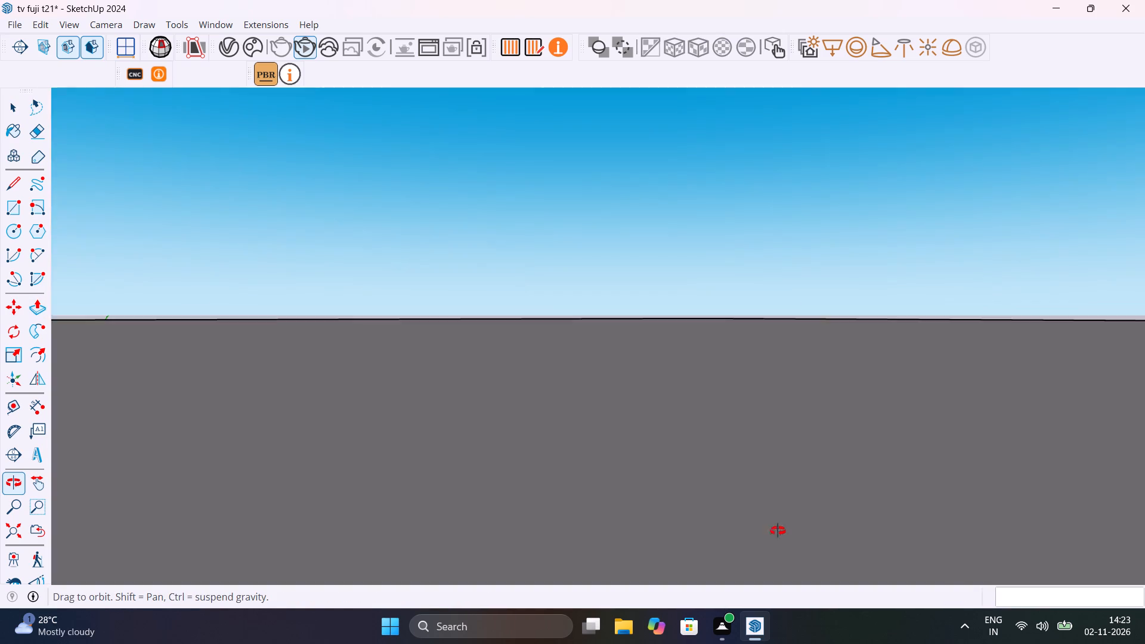
pyautogui.moveTo(778, 531); pyautogui.dragTo(788, 465, button='middle')
pyautogui.scroll(1, 788, 465)
pyautogui.scroll(-11, 788, 465)
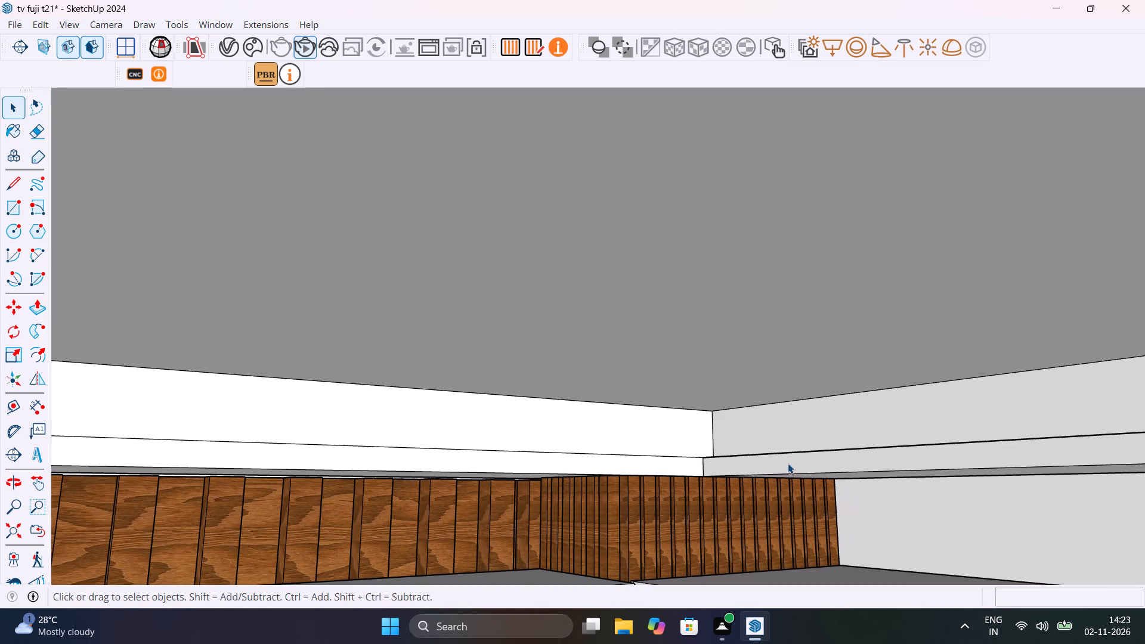
pyautogui.scroll(3, 788, 463)
pyautogui.click(788, 463)
pyautogui.press('p')
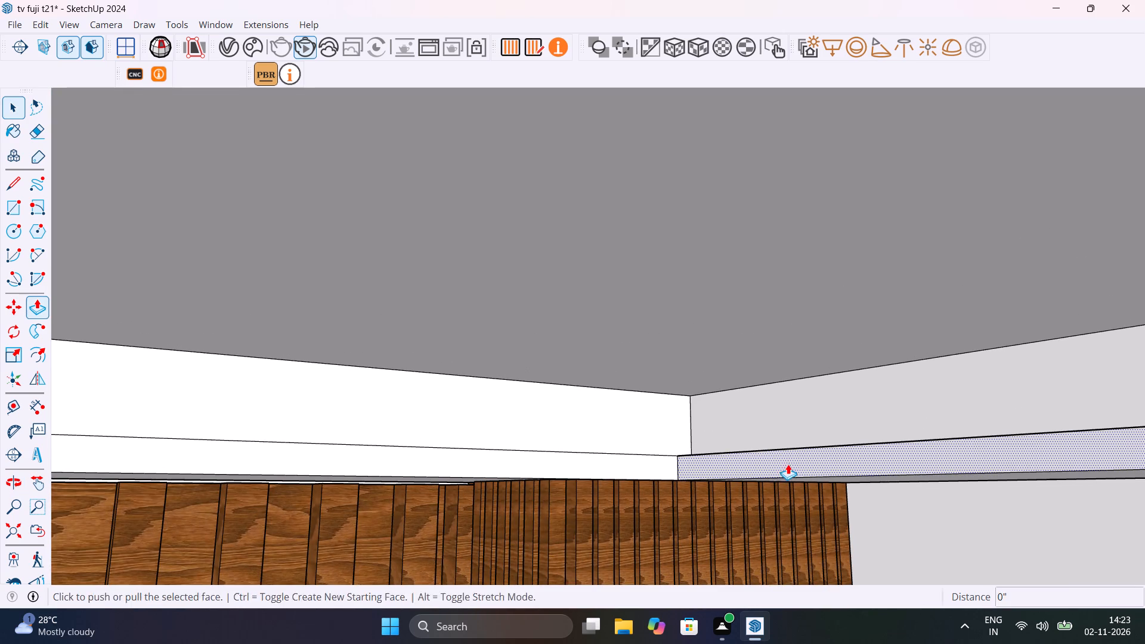
pyautogui.click(788, 464)
pyautogui.click(757, 468)
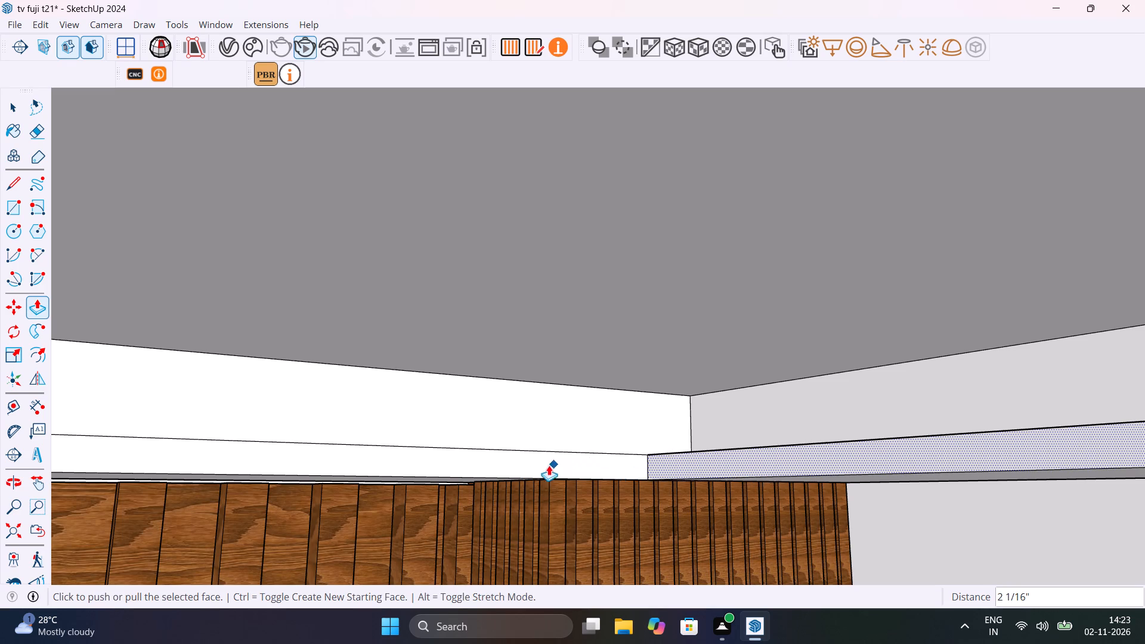
# Push/Pull the recess's lower bands along the TV wall and the side opposite the tall cabinet inward by the same 2 1/16".
pyautogui.press('space')
pyautogui.click(487, 465)
pyautogui.press('p')
pyautogui.doubleClick(487, 464)
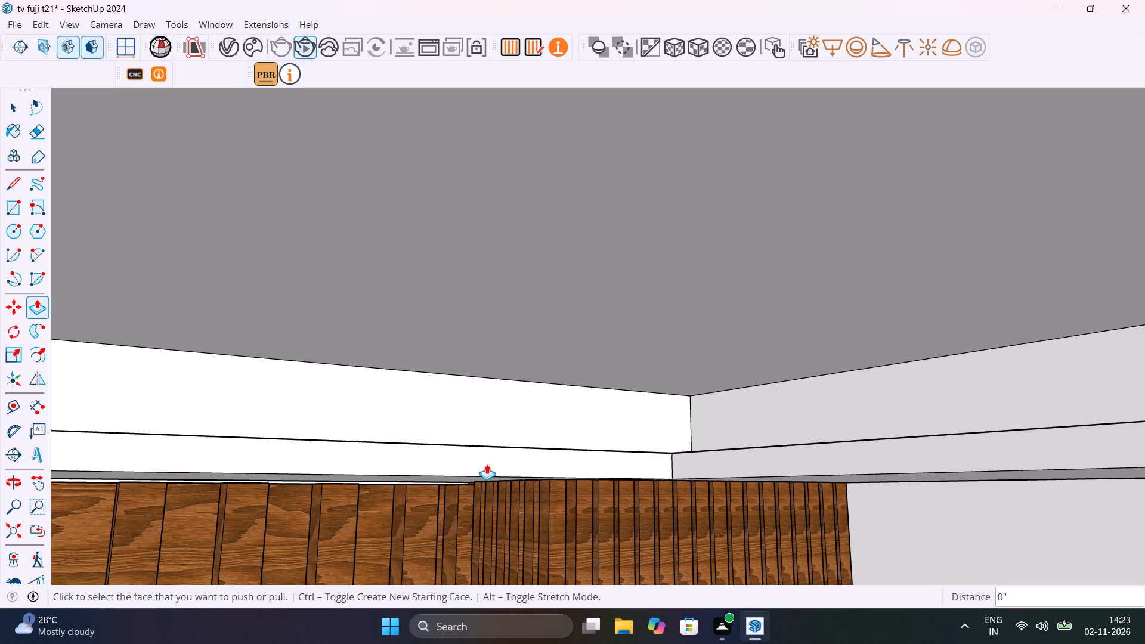
pyautogui.moveTo(642, 480); pyautogui.dragTo(768, 514, button='middle')
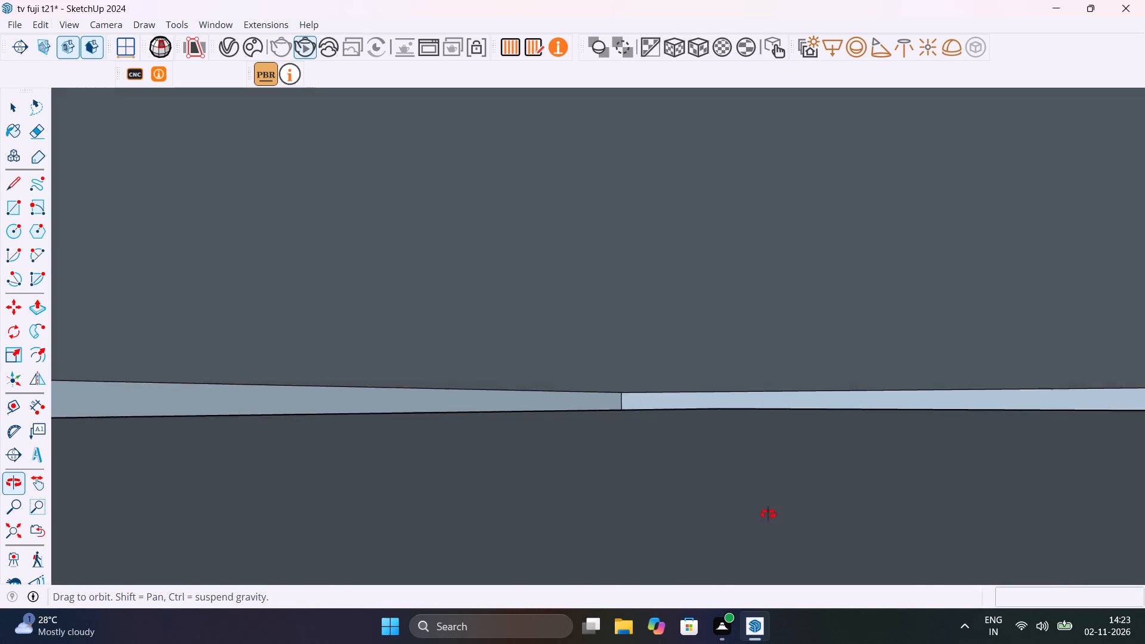
pyautogui.moveTo(768, 514); pyautogui.dragTo(675, 478, button='middle')
pyautogui.scroll(-14, 675, 478)
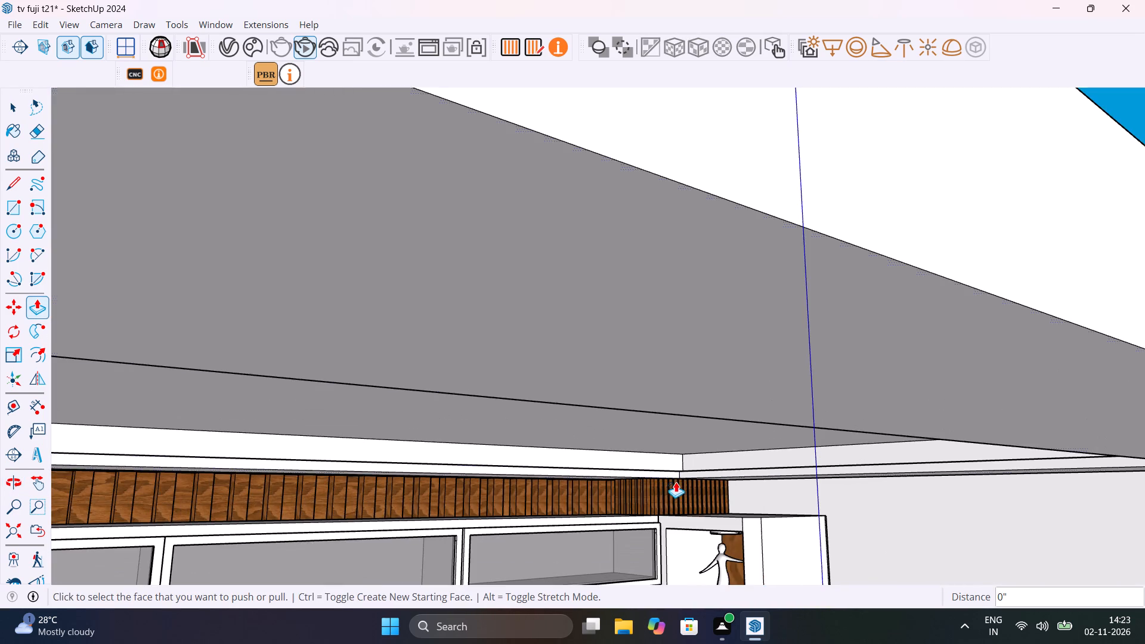
pyautogui.moveTo(675, 481); pyautogui.dragTo(525, 408, button='middle')
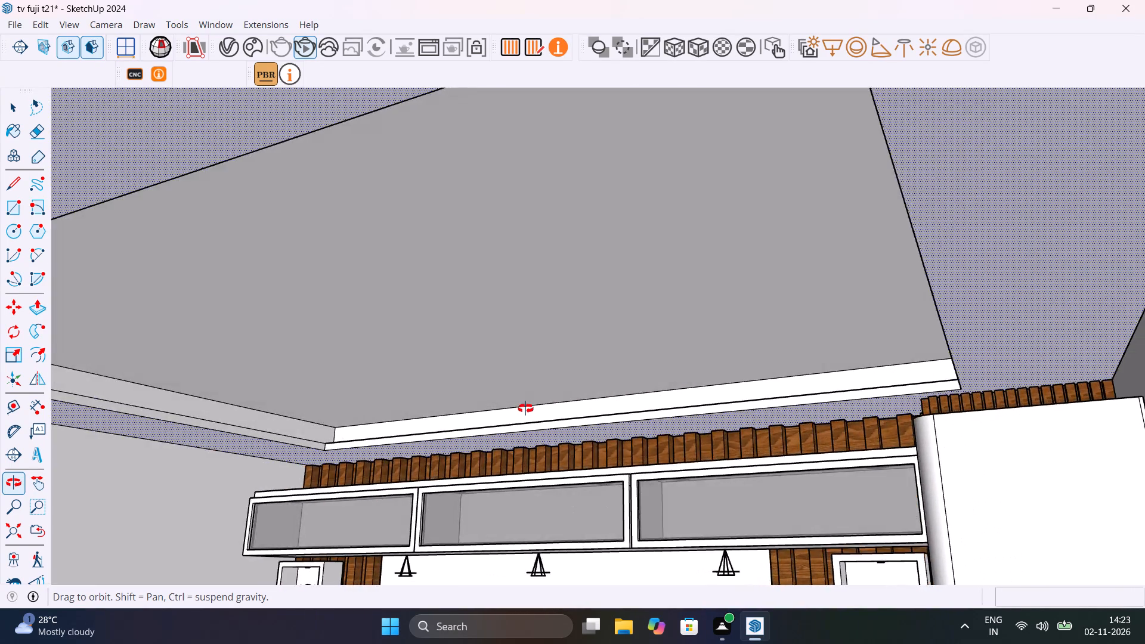
pyautogui.moveTo(525, 408); pyautogui.dragTo(550, 439, button='middle')
pyautogui.scroll(4, 289, 438)
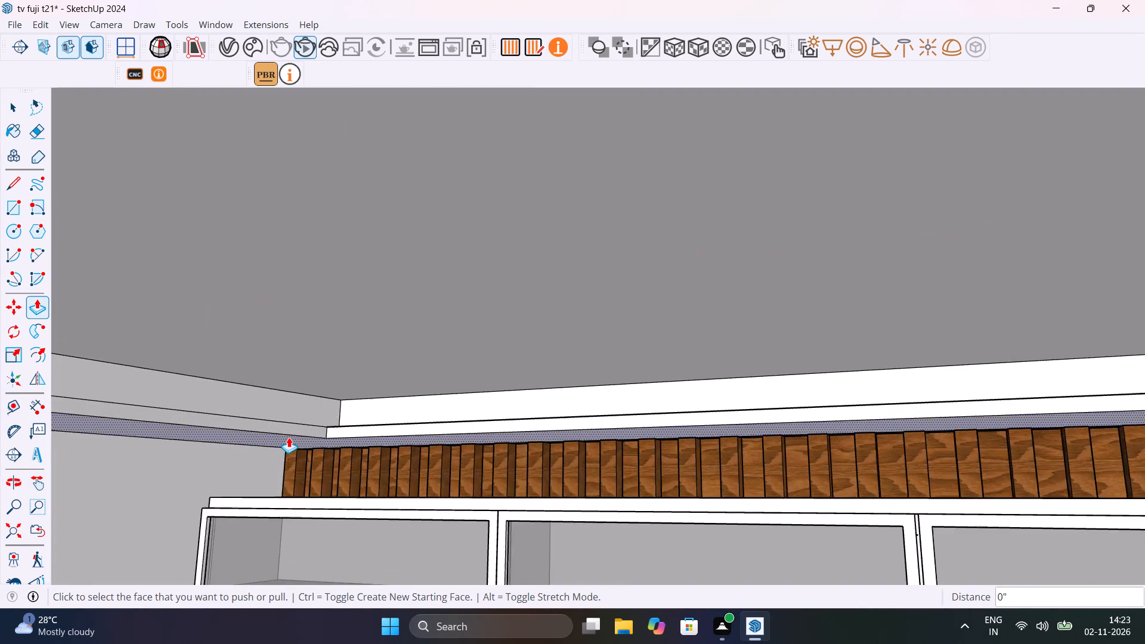
pyautogui.scroll(10, 289, 437)
pyautogui.doubleClick(305, 417)
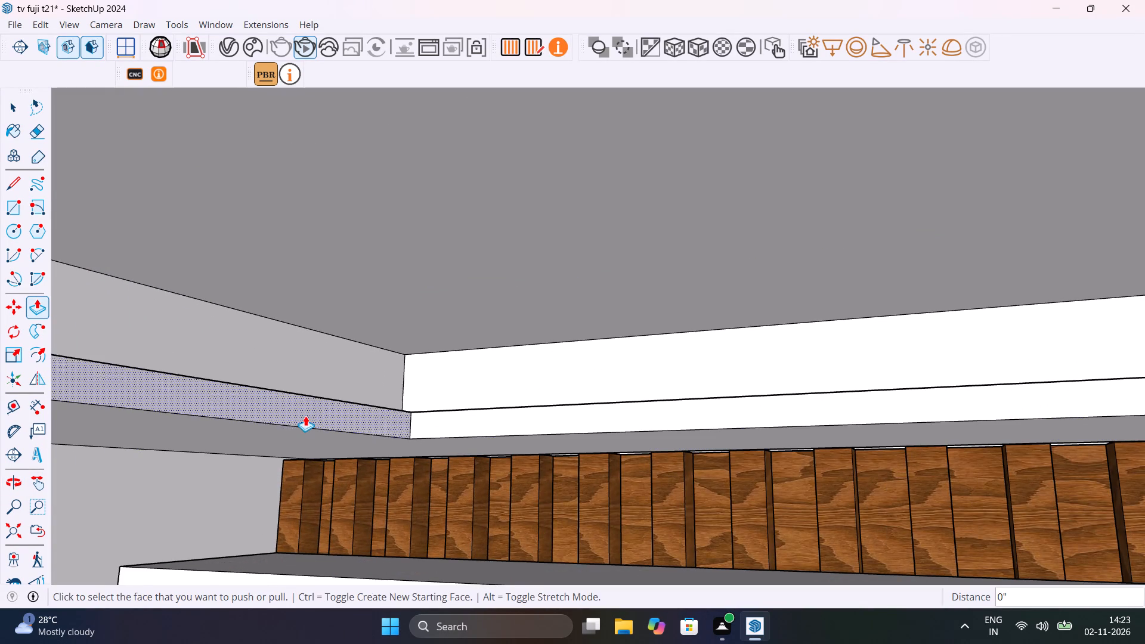
# Push/Pull the recess's lower band along the room's open front inward by the same 2 1/16".
pyautogui.scroll(-17, 305, 416)
pyautogui.scroll(-5, 325, 425)
pyautogui.moveTo(333, 432); pyautogui.dragTo(369, 434, button='middle')
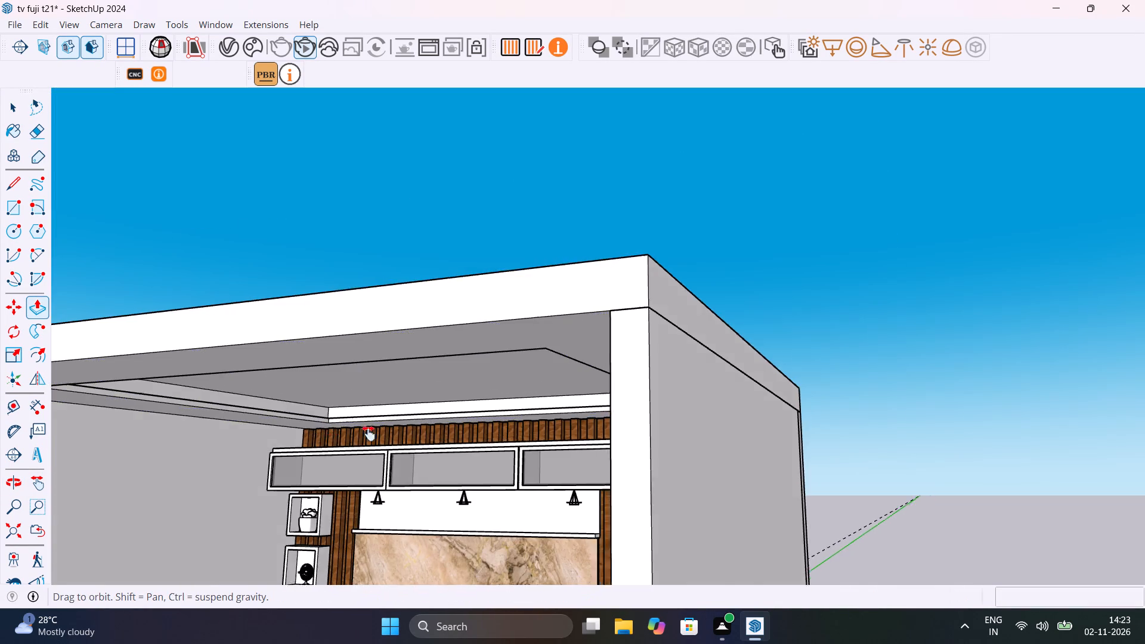
pyautogui.moveTo(369, 434); pyautogui.dragTo(484, 380, button='middle')
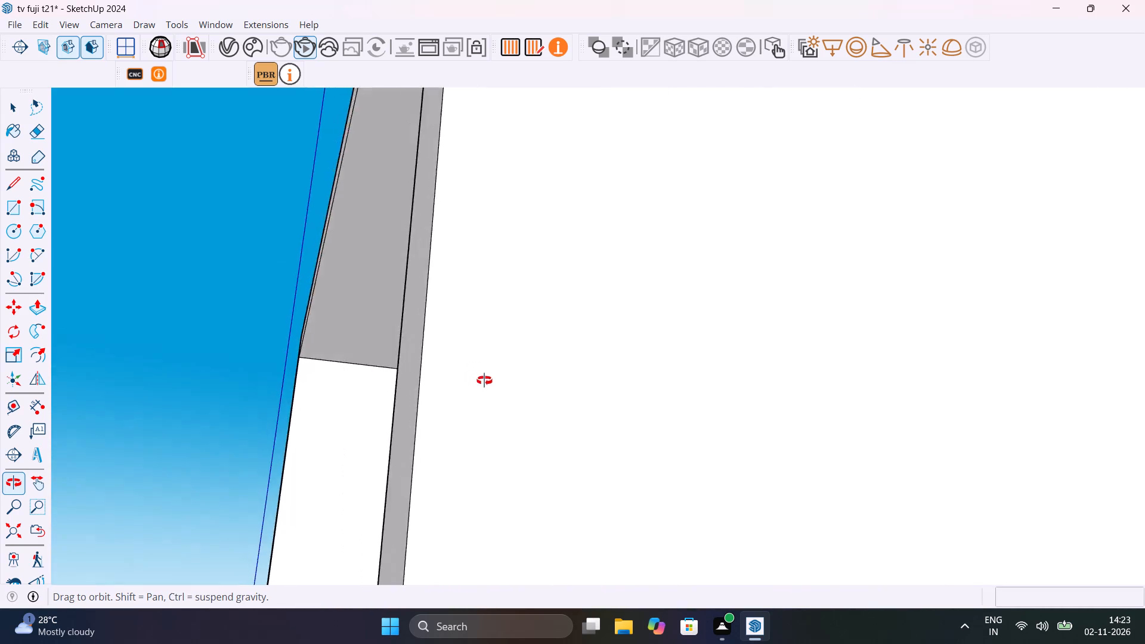
pyautogui.moveTo(484, 380); pyautogui.dragTo(490, 385, button='middle')
pyautogui.scroll(11, 440, 345)
pyautogui.moveTo(406, 351); pyautogui.dragTo(317, 352, button='middle')
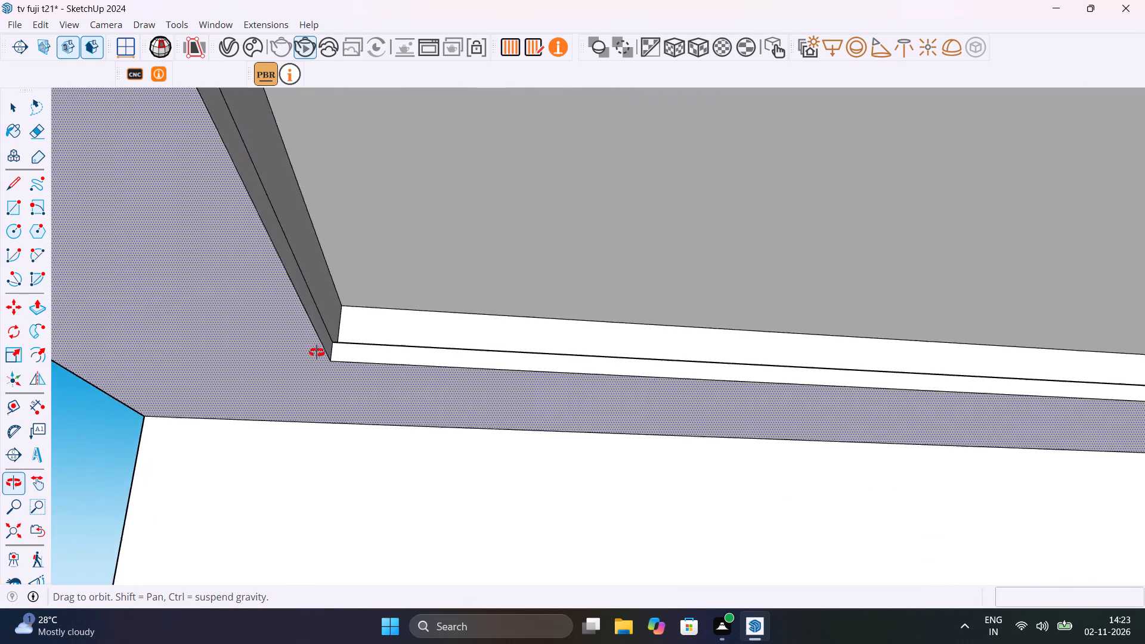
pyautogui.moveTo(317, 352); pyautogui.dragTo(273, 427, button='middle')
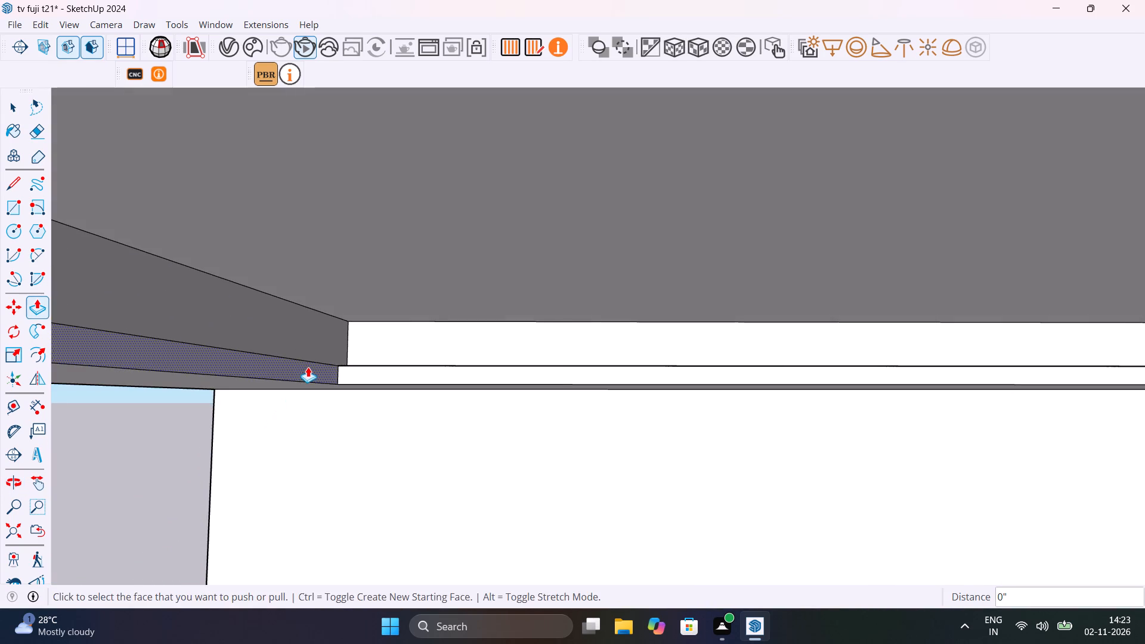
pyautogui.doubleClick(310, 369)
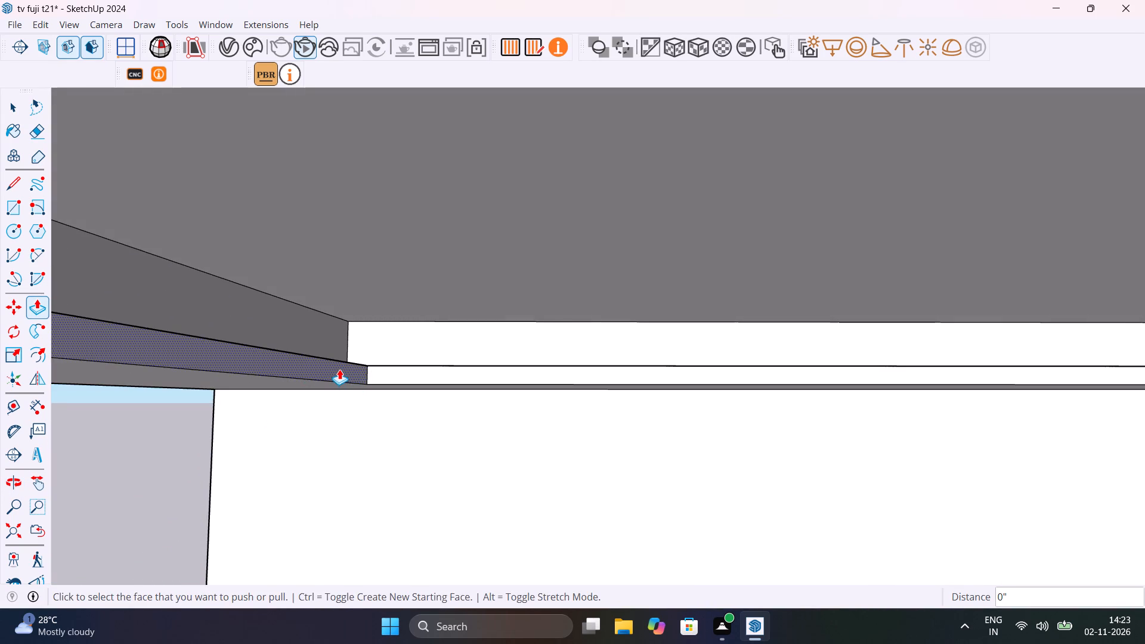
# Push/Pull the recess's lower bands at the front, the side opposite the tall cabinet and the TV wall inward another 7/8".
pyautogui.click(339, 369)
pyautogui.click(352, 370)
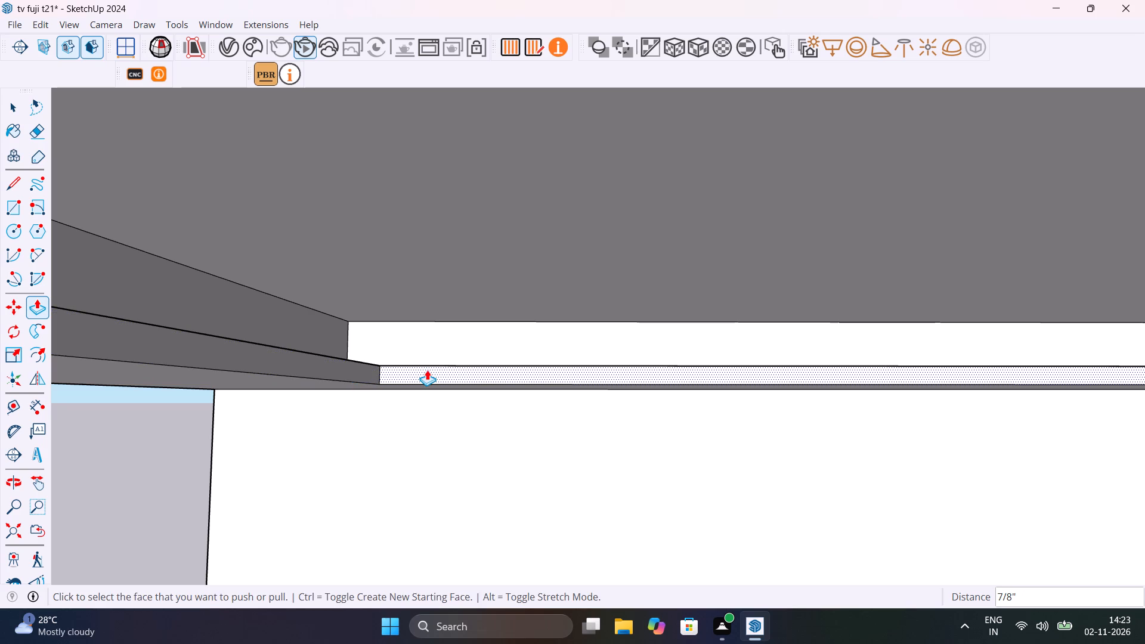
pyautogui.click(428, 370)
pyautogui.doubleClick(428, 370)
pyautogui.scroll(-7, 429, 373)
pyautogui.moveTo(463, 392); pyautogui.dragTo(698, 389, button='middle')
pyautogui.scroll(10, 895, 360)
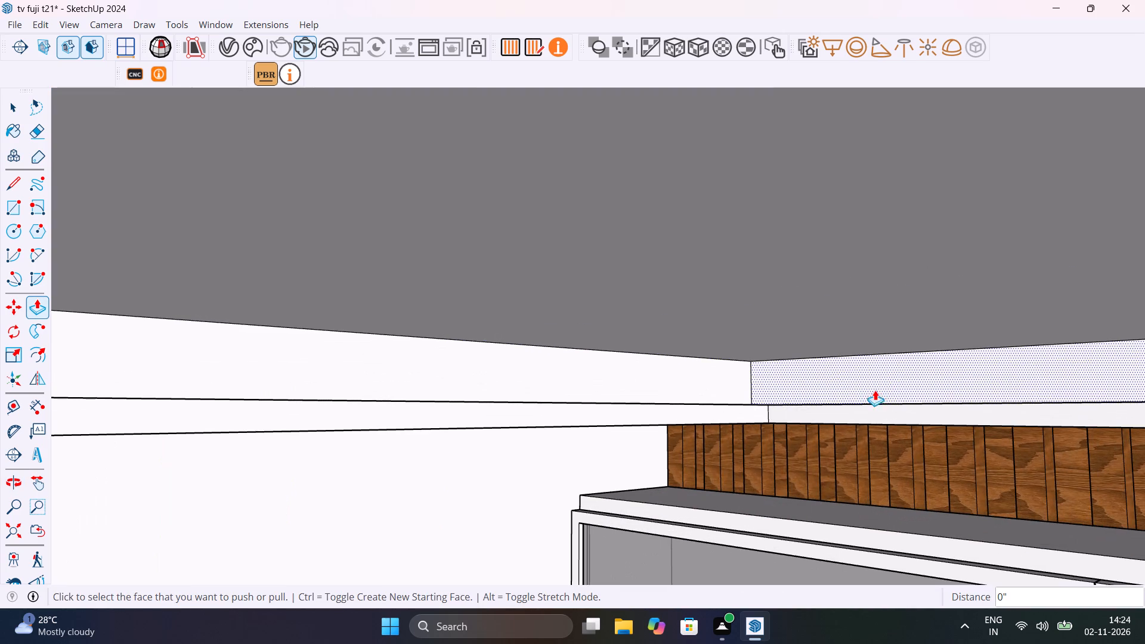
pyautogui.doubleClick(875, 409)
# Push/Pull the recess's lower band on the tall-cabinet side inward by the same additional 7/8".
pyautogui.scroll(-9, 825, 415)
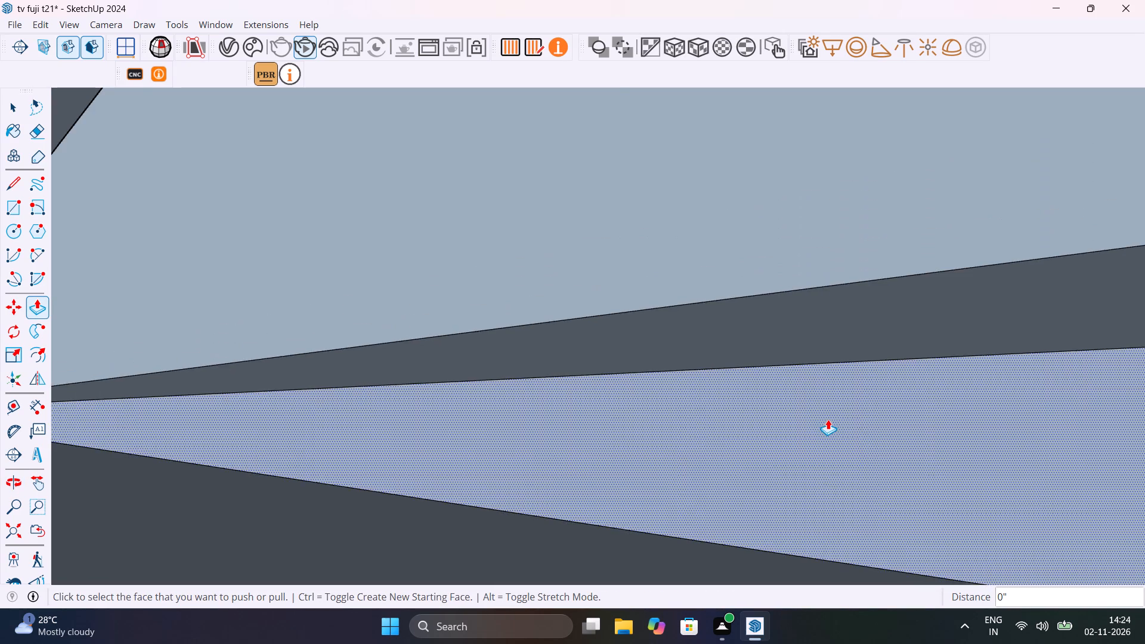
pyautogui.scroll(-20, 828, 419)
pyautogui.scroll(-16, 828, 419)
pyautogui.scroll(-6, 695, 456)
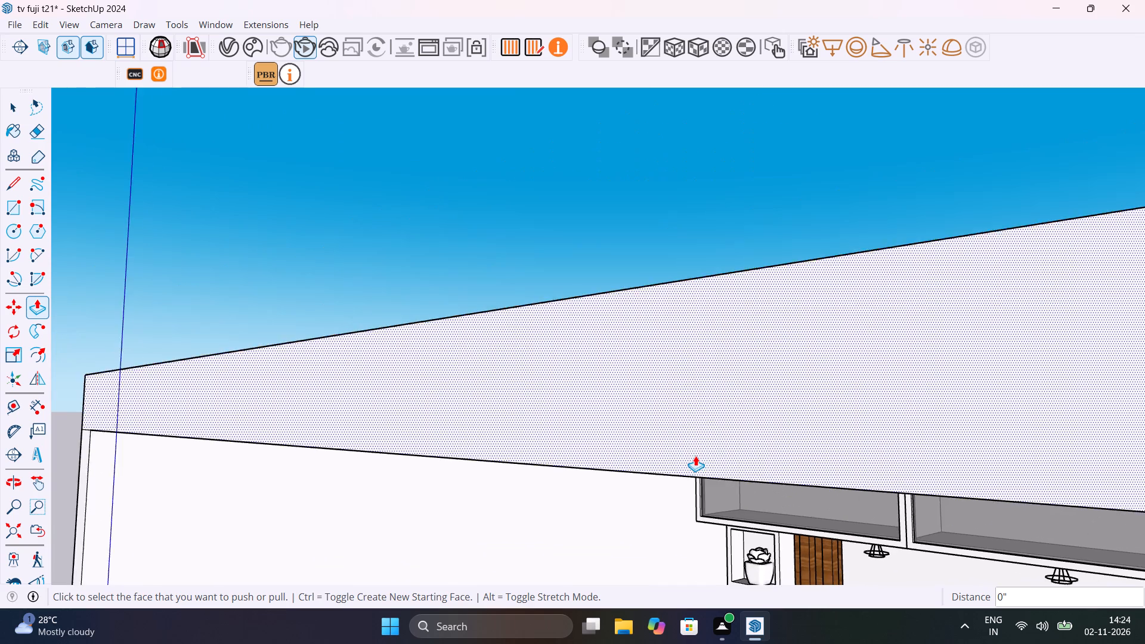
pyautogui.scroll(-13, 695, 456)
pyautogui.scroll(-14, 559, 435)
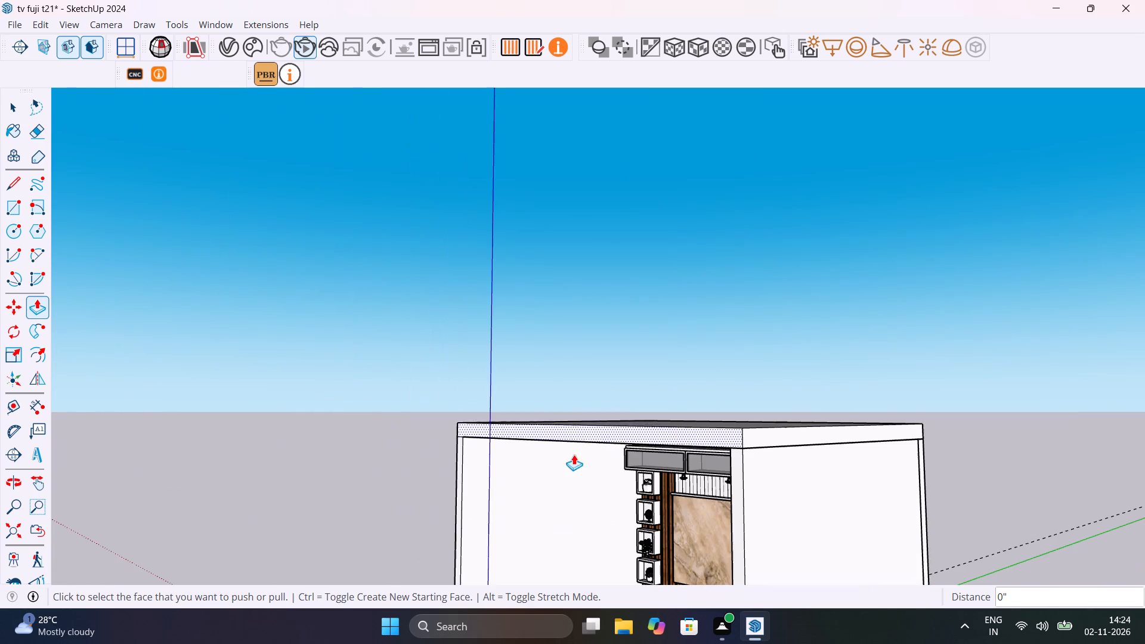
pyautogui.moveTo(597, 471); pyautogui.dragTo(844, 401, button='middle')
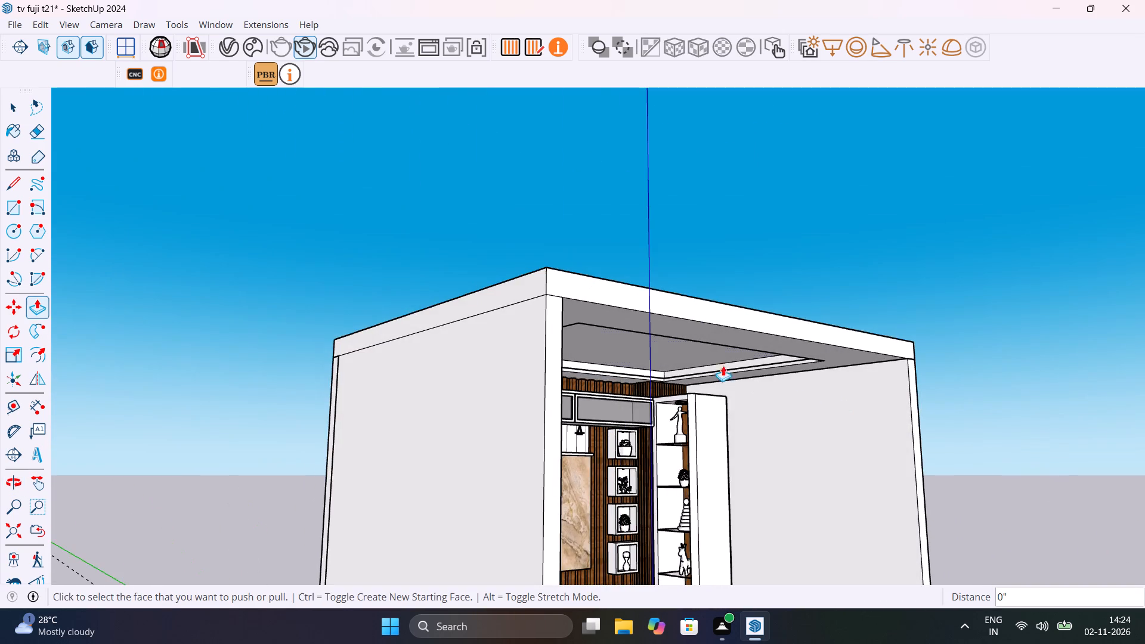
pyautogui.scroll(17, 695, 350)
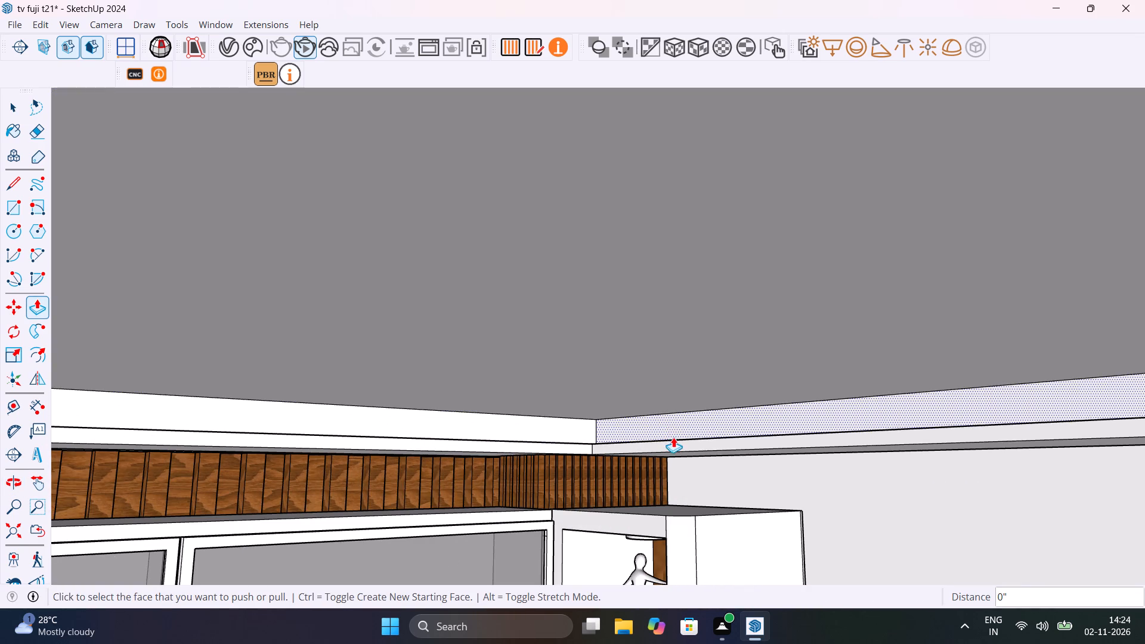
pyautogui.doubleClick(675, 440)
pyautogui.press('space')
pyautogui.scroll(-15, 486, 439)
pyautogui.click(832, 529)
# Push/Pull the recess's large top face downward about 1 1/8" to make the ceiling tray shallower.
pyautogui.moveTo(592, 481); pyautogui.dragTo(541, 442, button='middle')
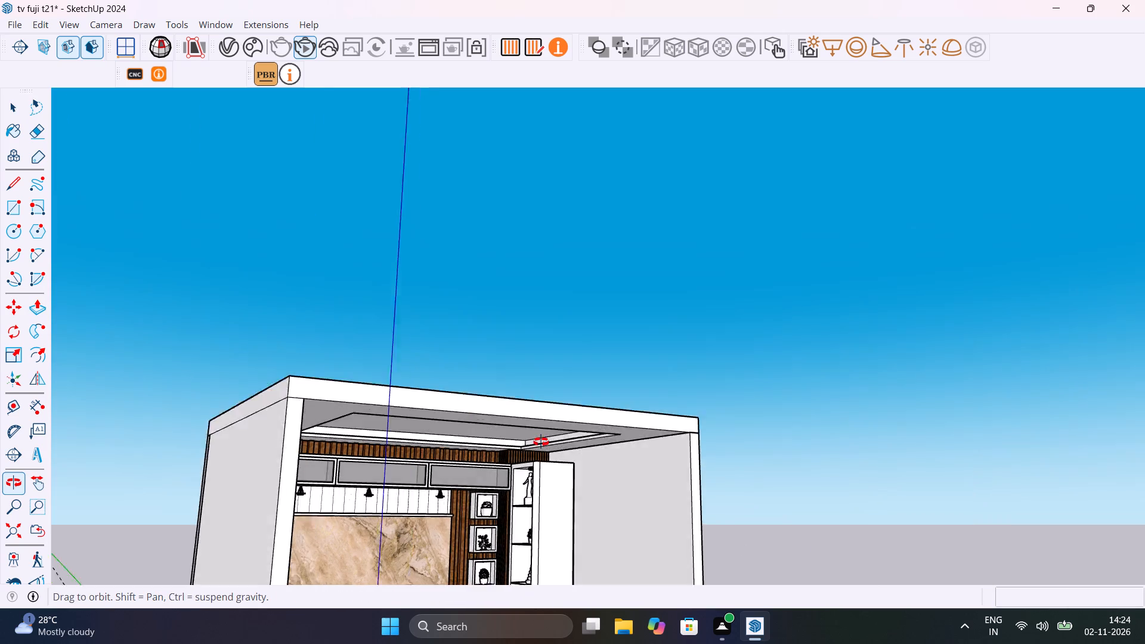
pyautogui.moveTo(541, 442); pyautogui.dragTo(318, 458, button='middle')
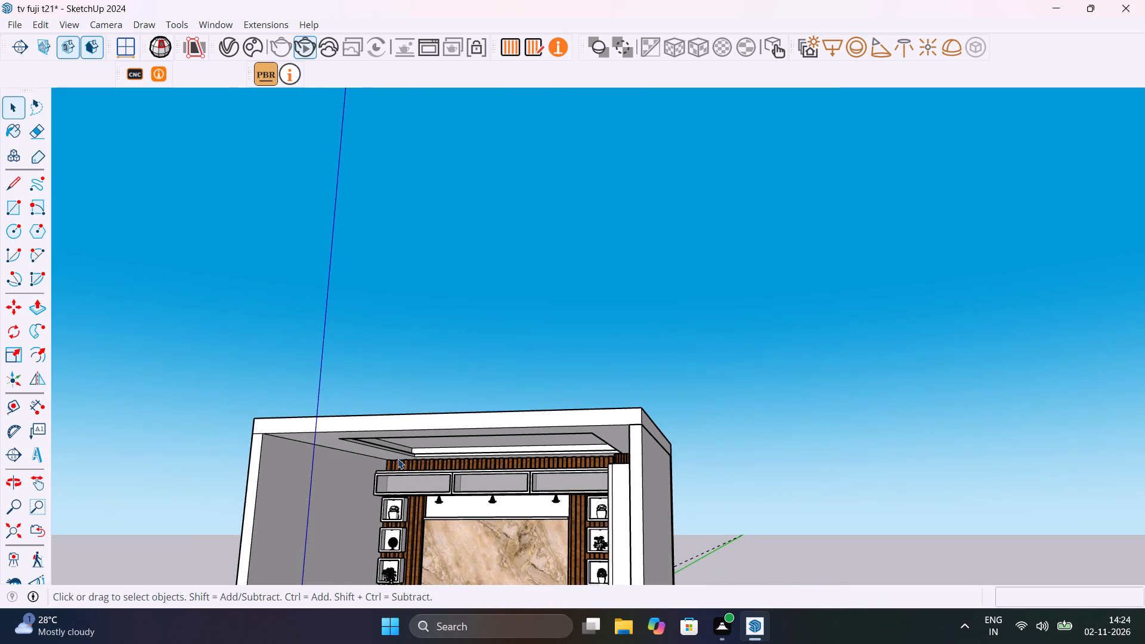
pyautogui.scroll(10, 447, 449)
pyautogui.moveTo(506, 447); pyautogui.dragTo(523, 401, button='middle')
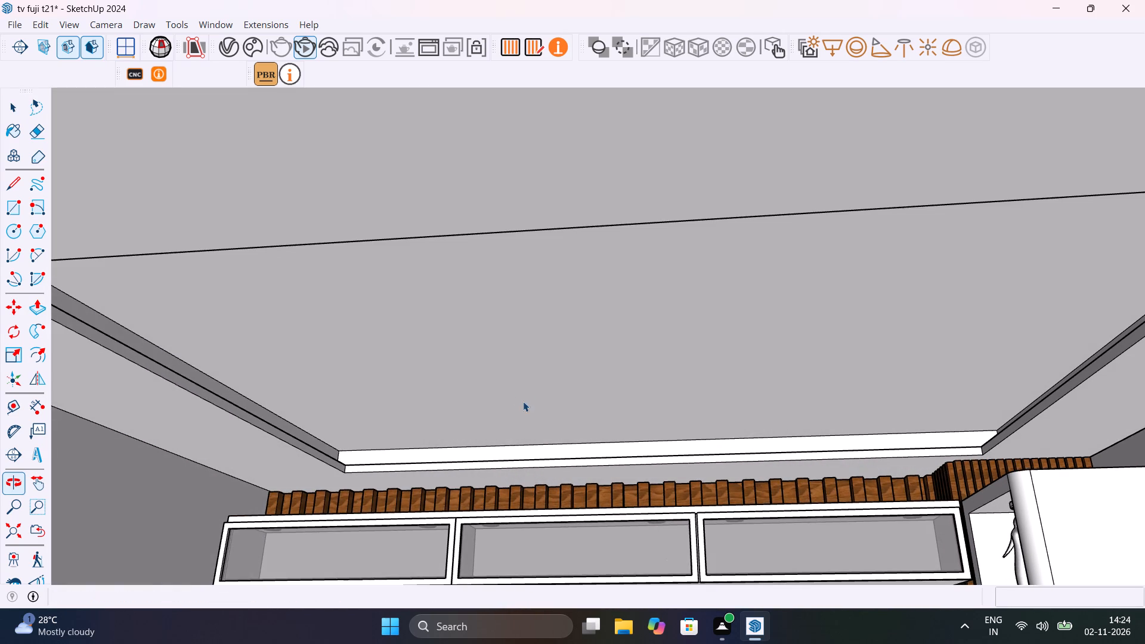
pyautogui.click(531, 388)
pyautogui.press('p')
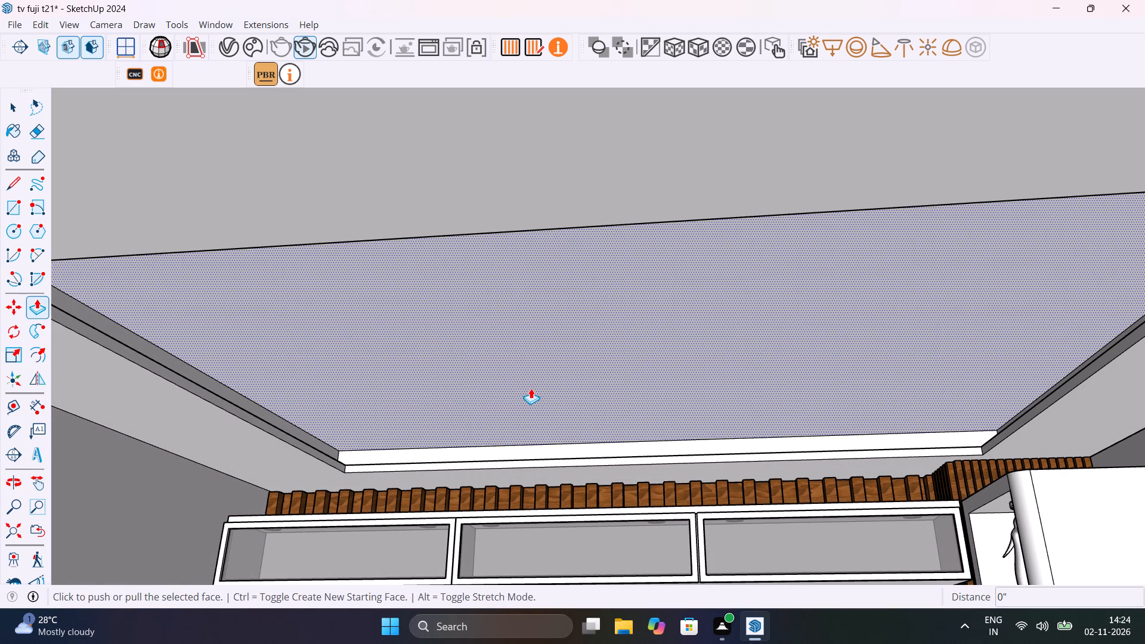
pyautogui.click(531, 388)
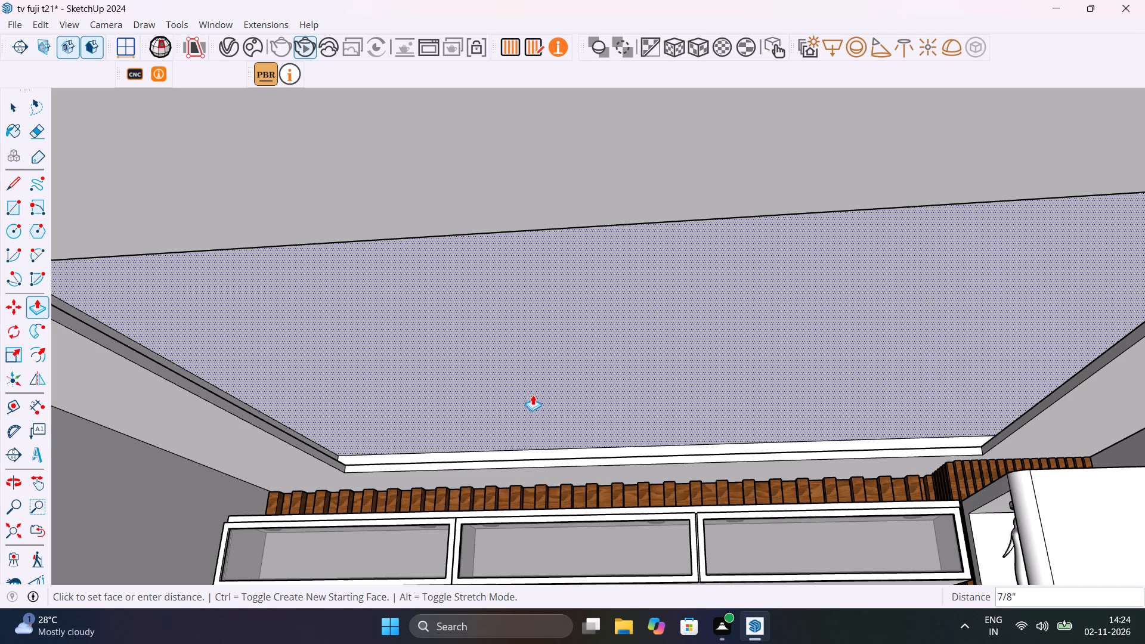
pyautogui.click(533, 395)
pyautogui.scroll(-6, 602, 411)
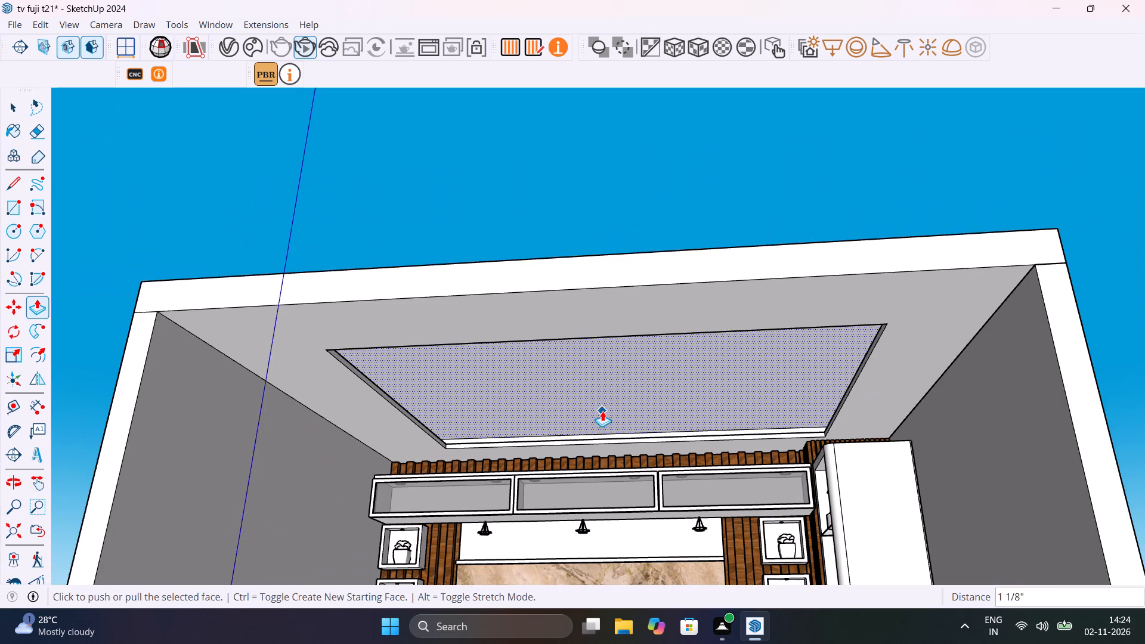
pyautogui.press('space')
pyautogui.click(96, 370)
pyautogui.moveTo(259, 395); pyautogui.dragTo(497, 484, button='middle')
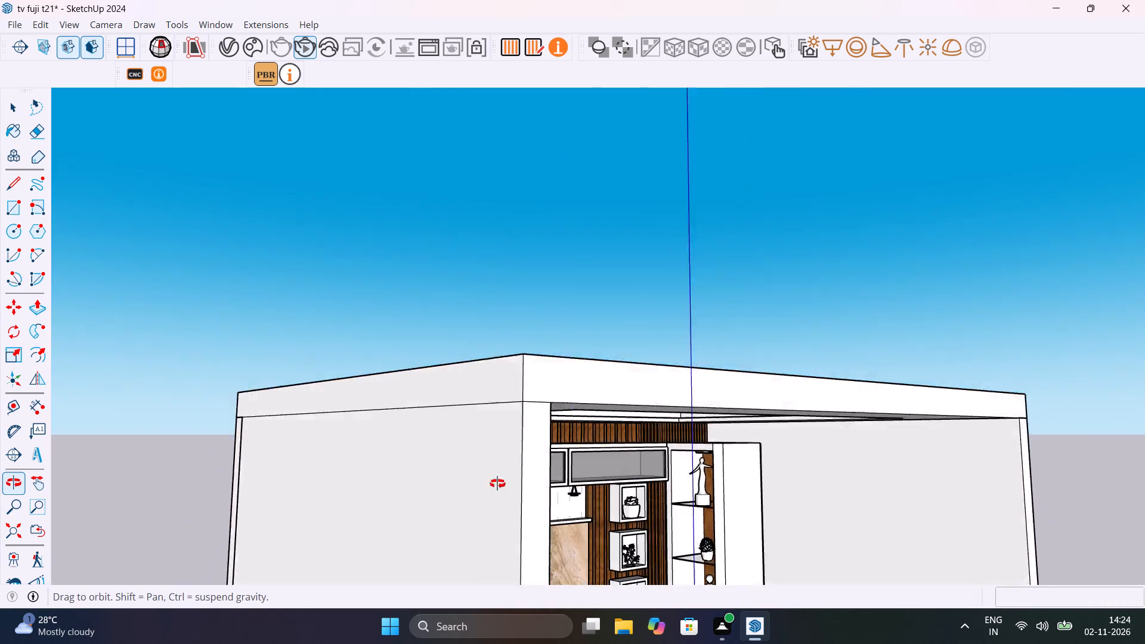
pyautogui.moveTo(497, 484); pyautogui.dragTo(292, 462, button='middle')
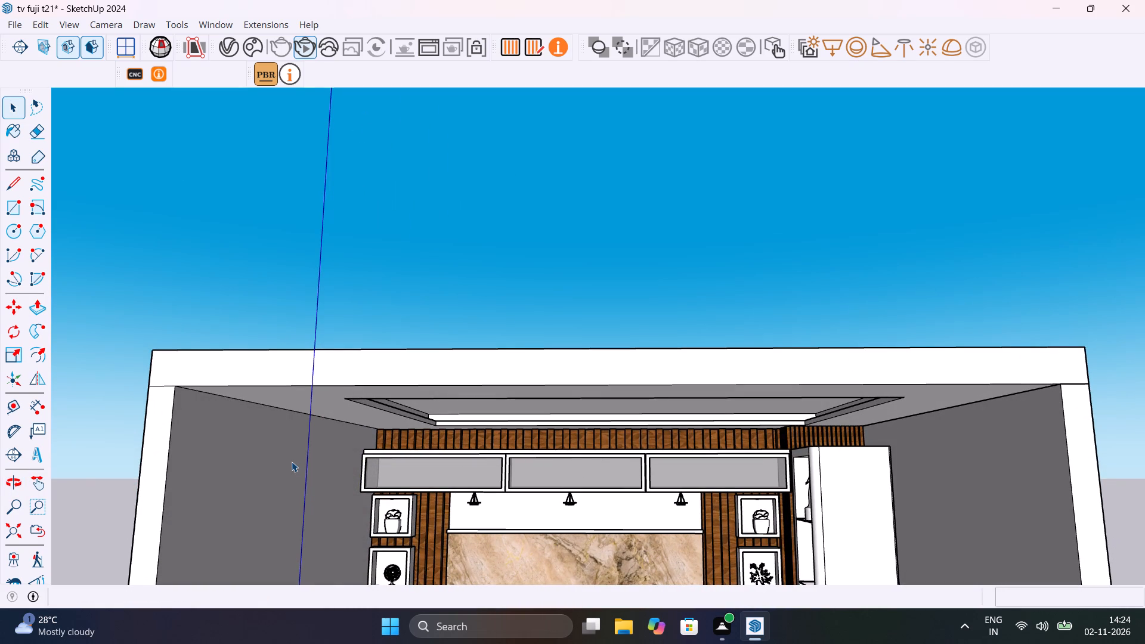
# Delete the two stray edges on the recess's ledge at the TV-wall corner opposite the tall cabinet, merging the ledge faces.
pyautogui.moveTo(382, 421); pyautogui.dragTo(420, 357, button='middle')
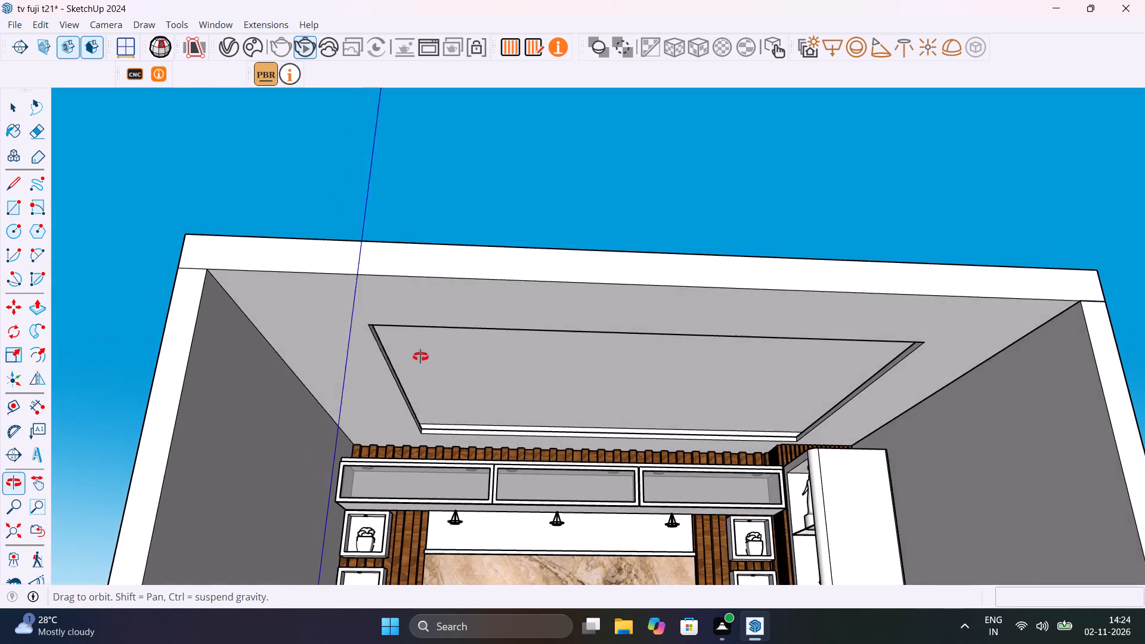
pyautogui.moveTo(420, 357); pyautogui.dragTo(477, 377, button='middle')
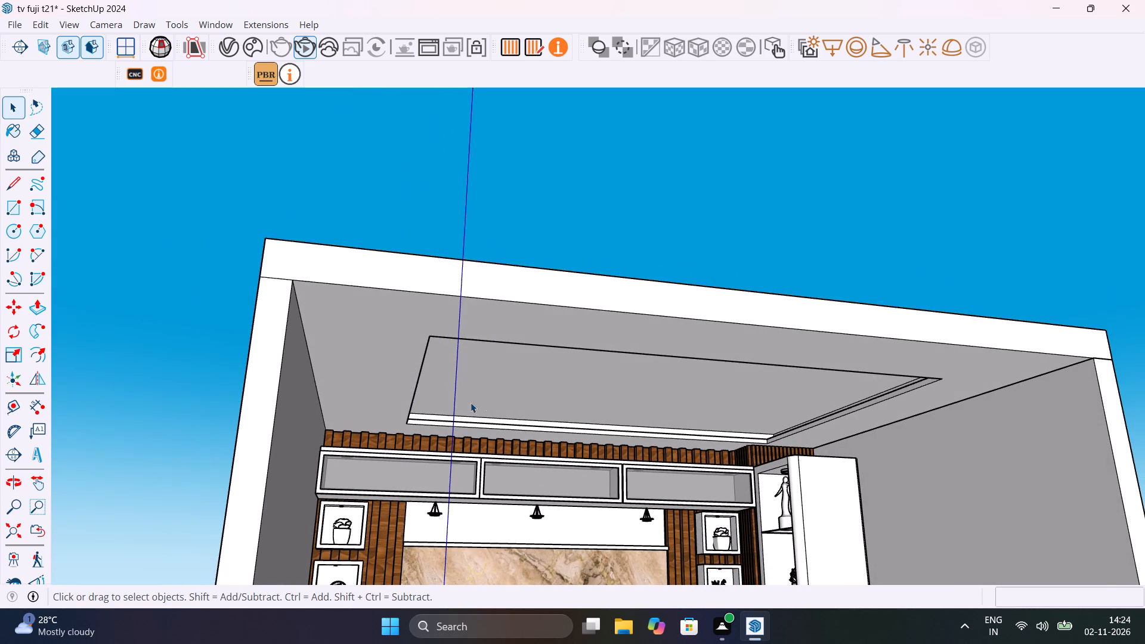
pyautogui.scroll(9, 465, 404)
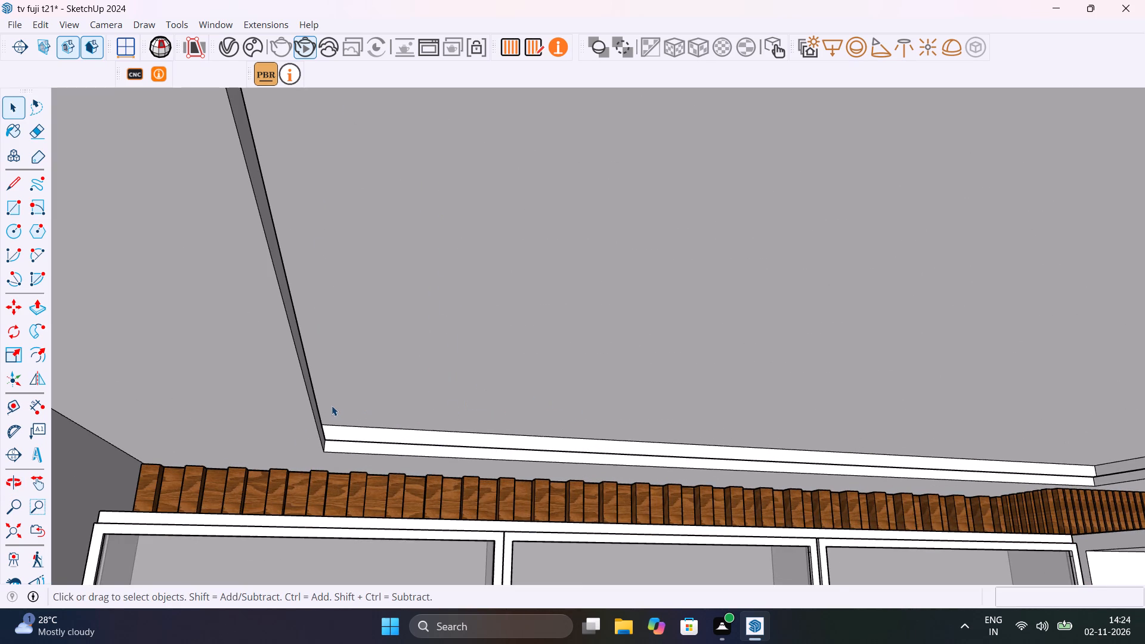
pyautogui.moveTo(332, 405); pyautogui.dragTo(223, 441, button='middle')
pyautogui.scroll(19, 304, 463)
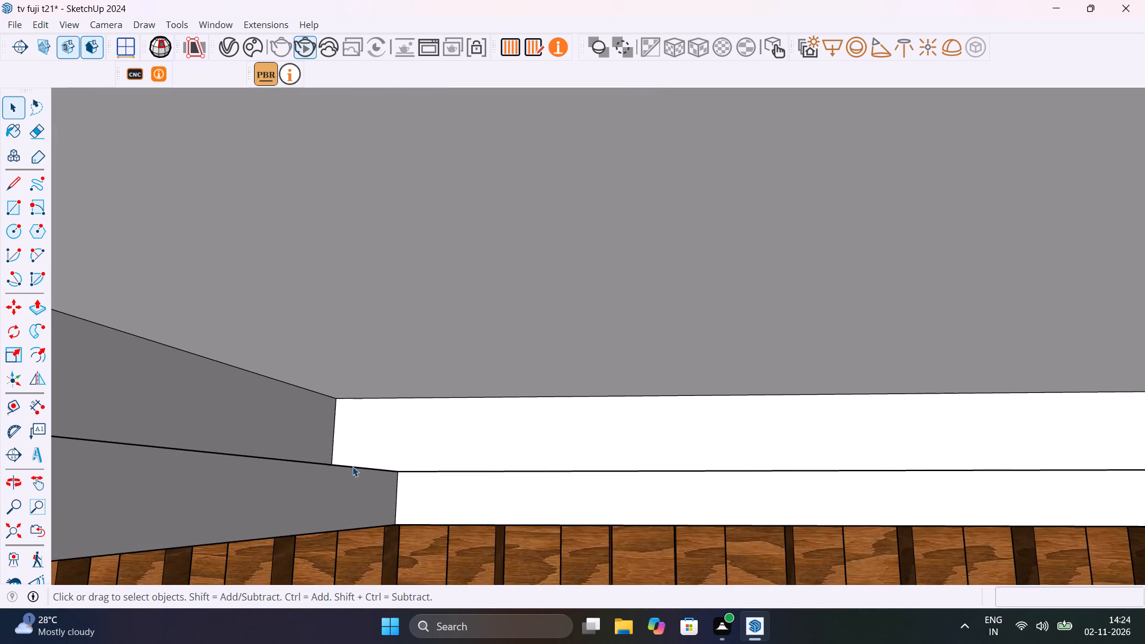
pyautogui.moveTo(352, 466); pyautogui.dragTo(403, 510, button='middle')
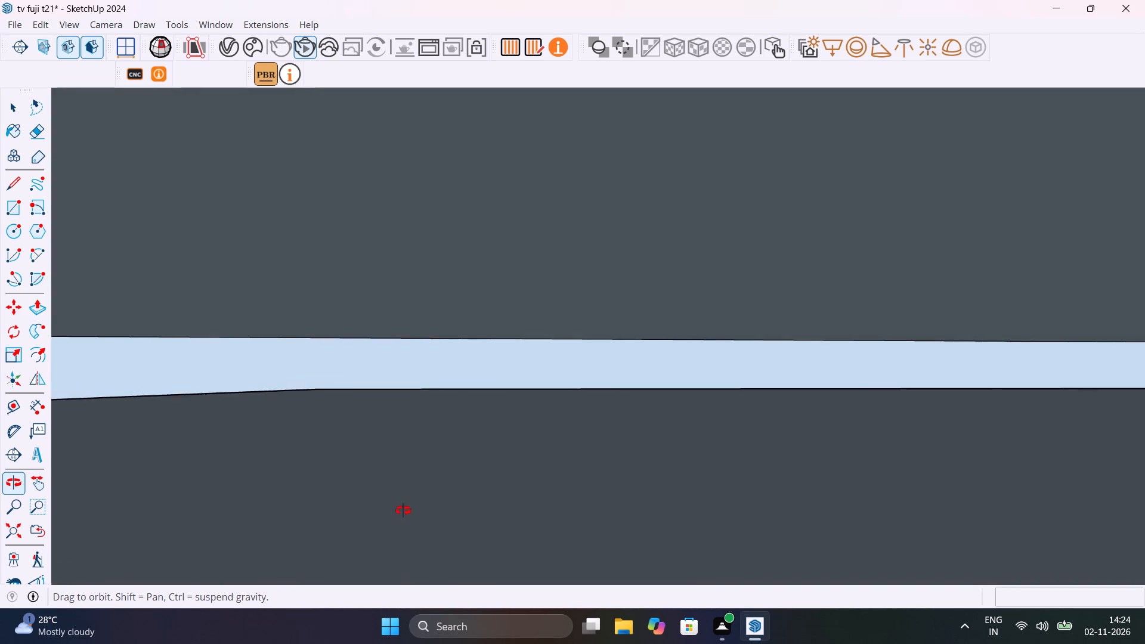
pyautogui.moveTo(403, 510); pyautogui.dragTo(409, 500, button='middle')
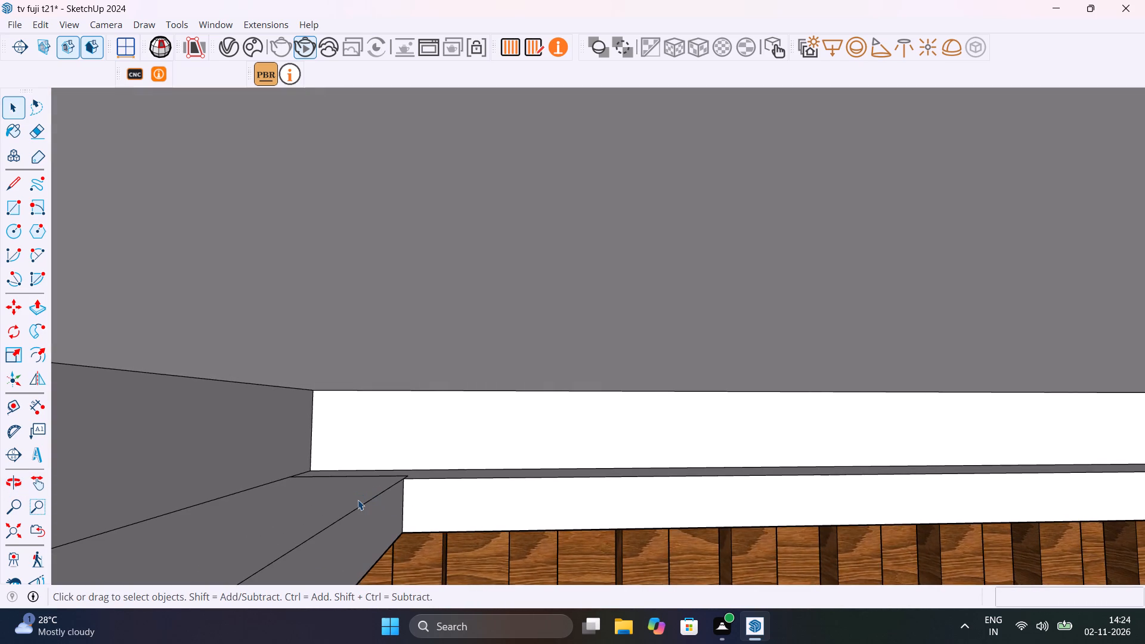
pyautogui.click(355, 499)
pyautogui.scroll(6, 393, 476)
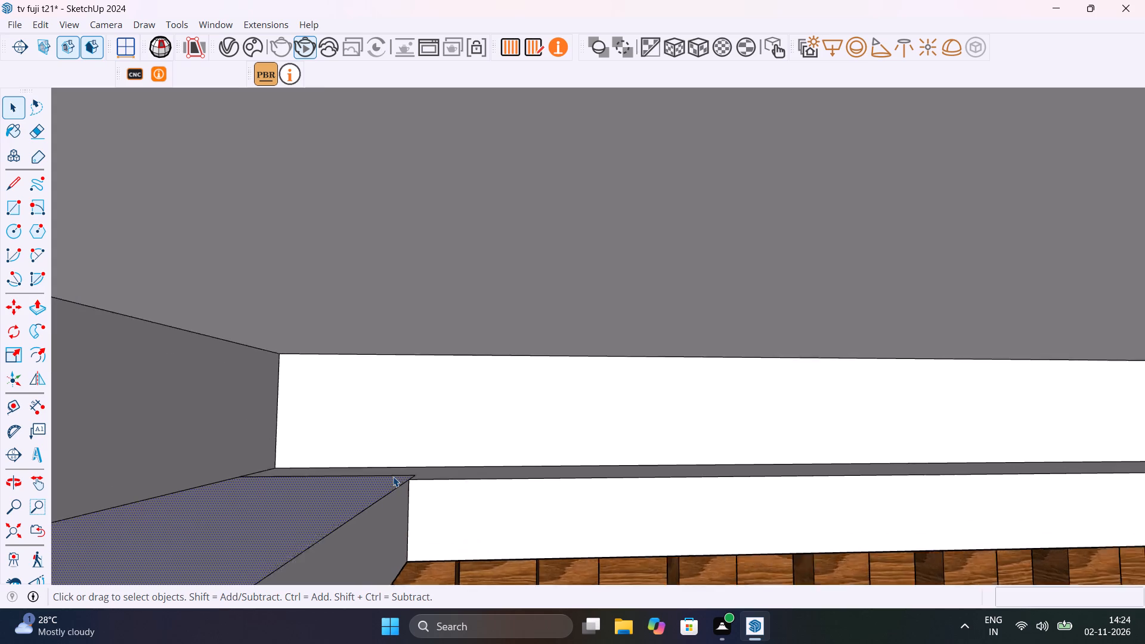
pyautogui.scroll(8, 393, 476)
pyautogui.click(407, 473)
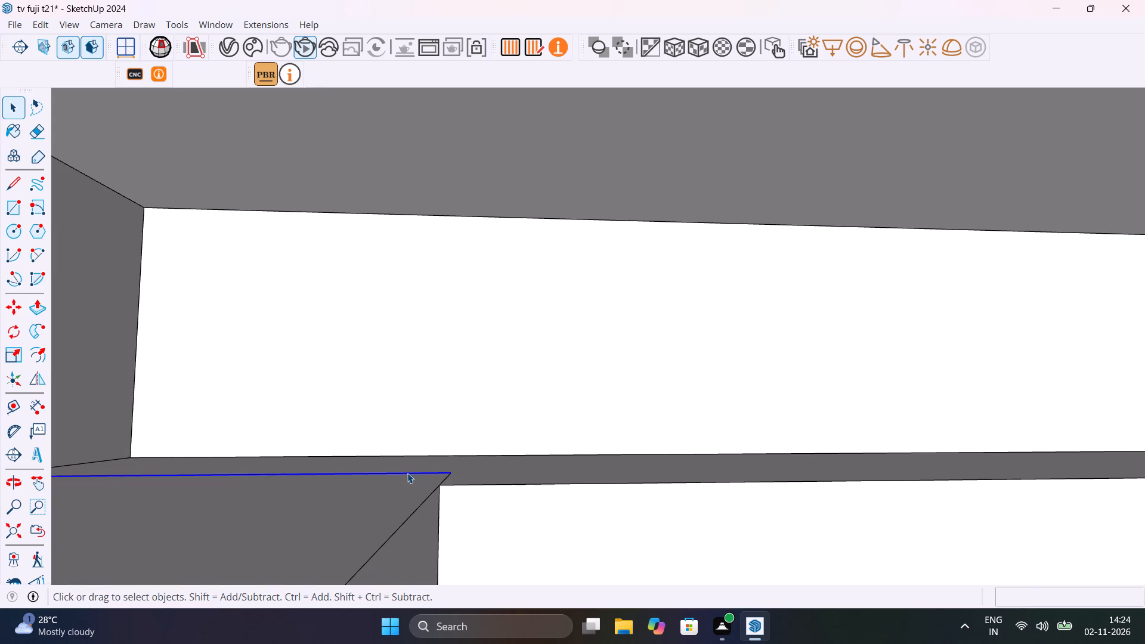
pyautogui.press('Delete')
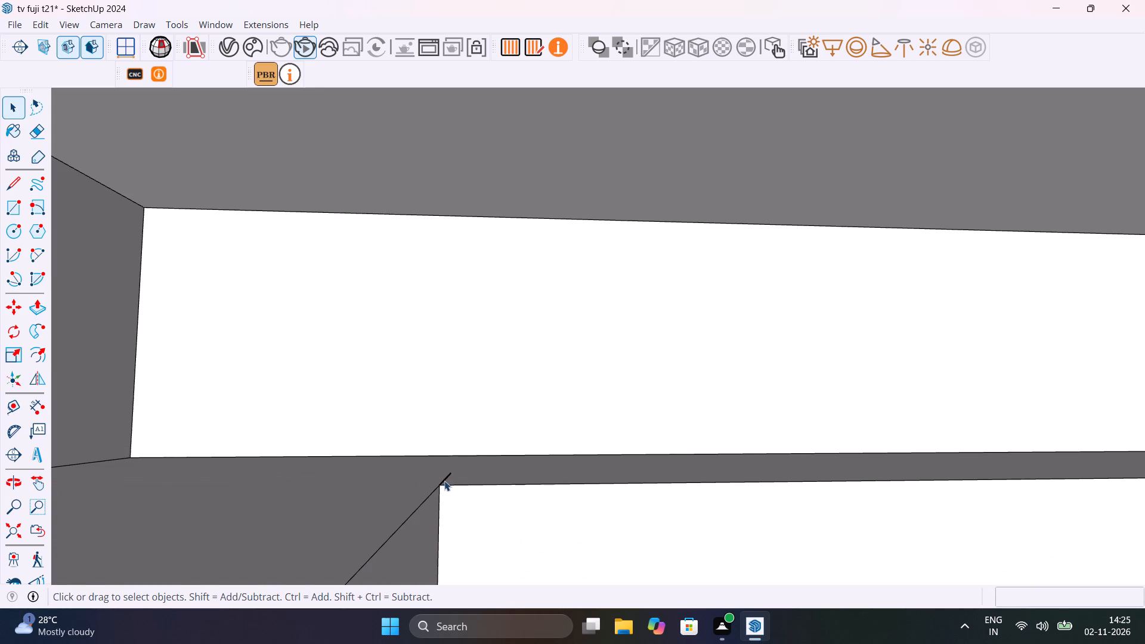
pyautogui.click(445, 479)
pyautogui.press('Delete')
pyautogui.scroll(-4, 441, 482)
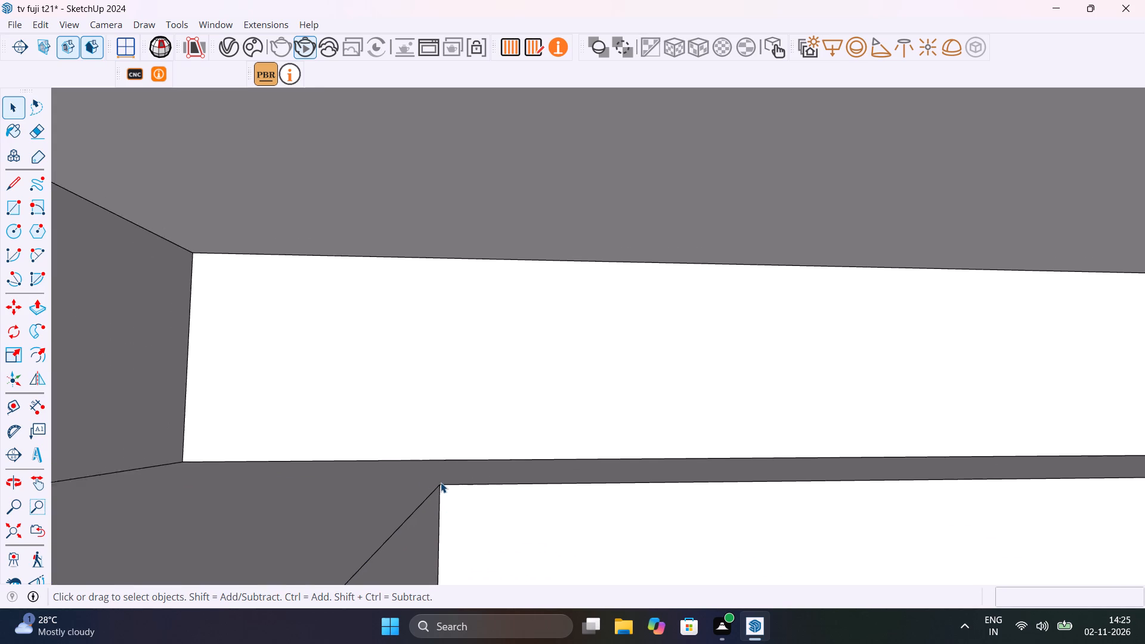
pyautogui.click(383, 518)
# Delete the two stray edges on the recess's ledge at the open-front corner opposite the tall cabinet.
pyautogui.scroll(-3, 419, 485)
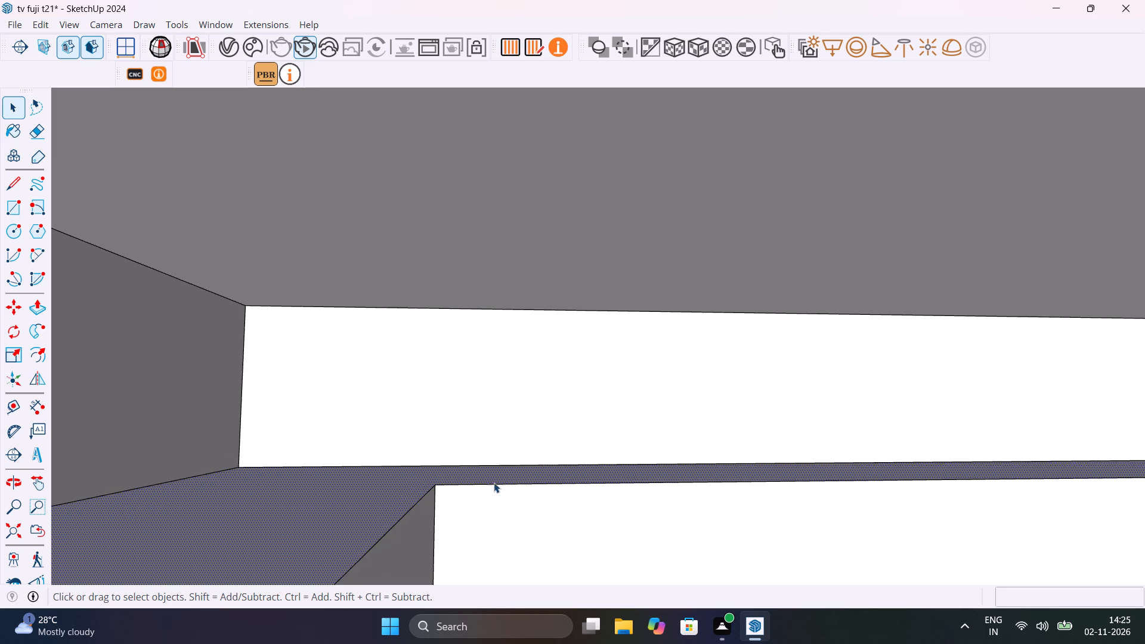
pyautogui.scroll(-3, 496, 482)
pyautogui.moveTo(490, 481); pyautogui.dragTo(348, 486, button='middle')
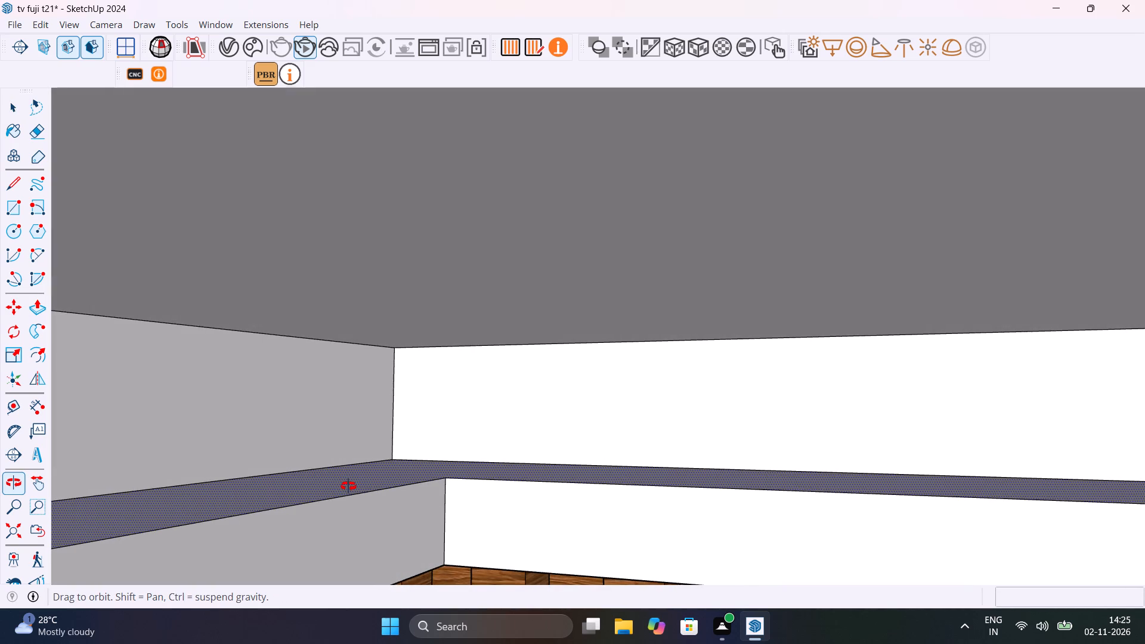
pyautogui.moveTo(348, 486); pyautogui.dragTo(349, 478, button='middle')
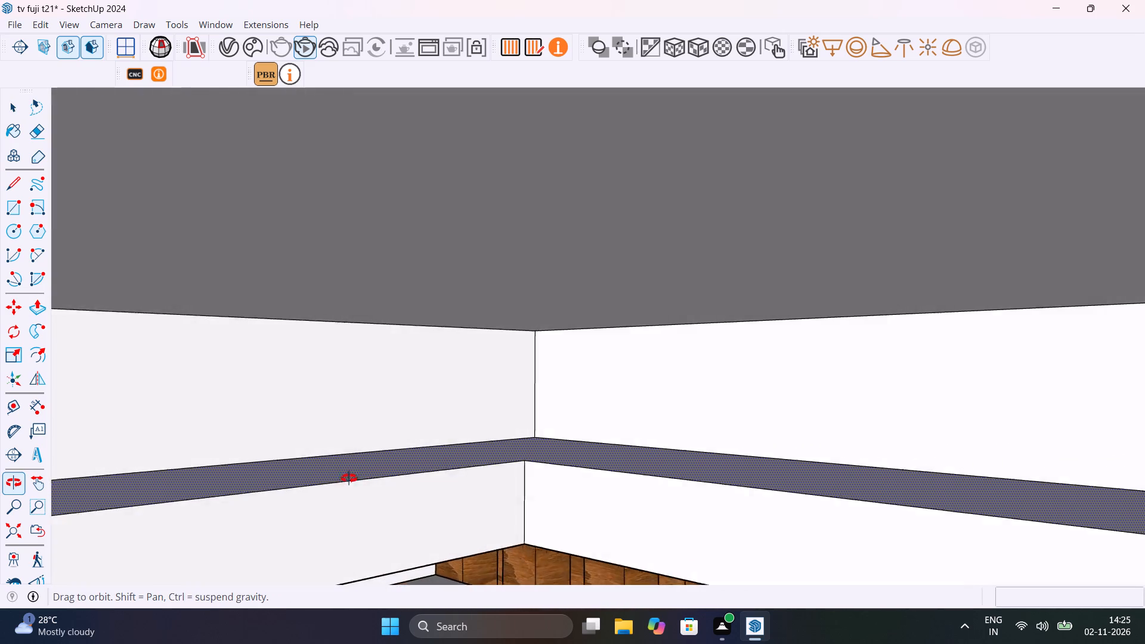
pyautogui.moveTo(349, 478); pyautogui.dragTo(484, 481, button='middle')
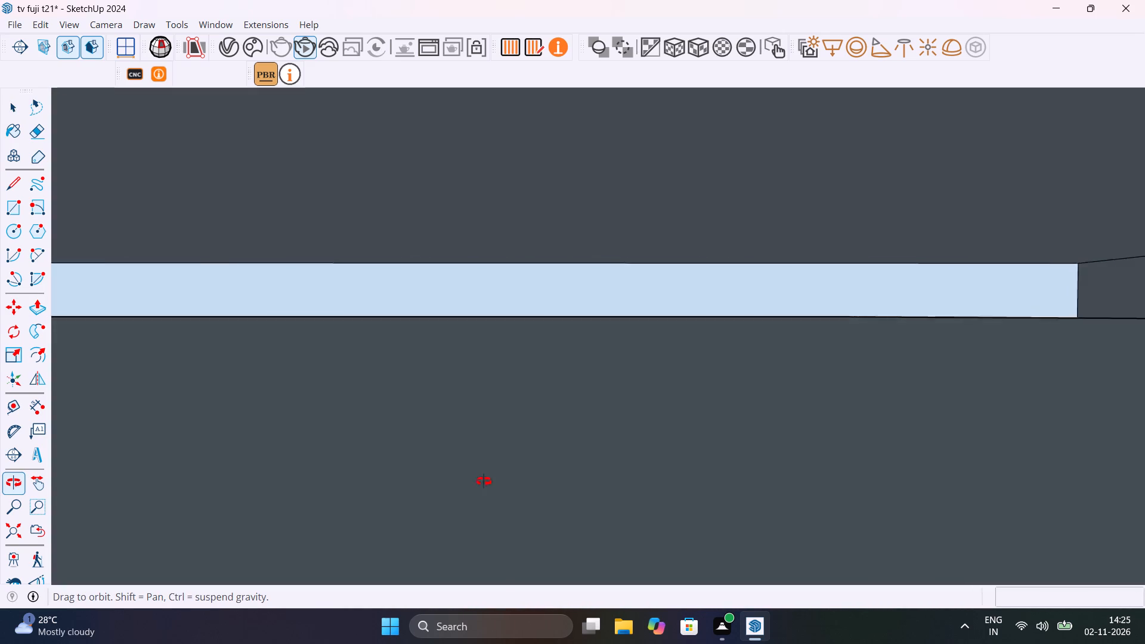
pyautogui.moveTo(484, 481); pyautogui.dragTo(888, 440, button='middle')
pyautogui.keyDown('shift'); pyautogui.moveTo(300, 455); pyautogui.dragTo(481, 458, button='middle'); pyautogui.keyUp('shift')
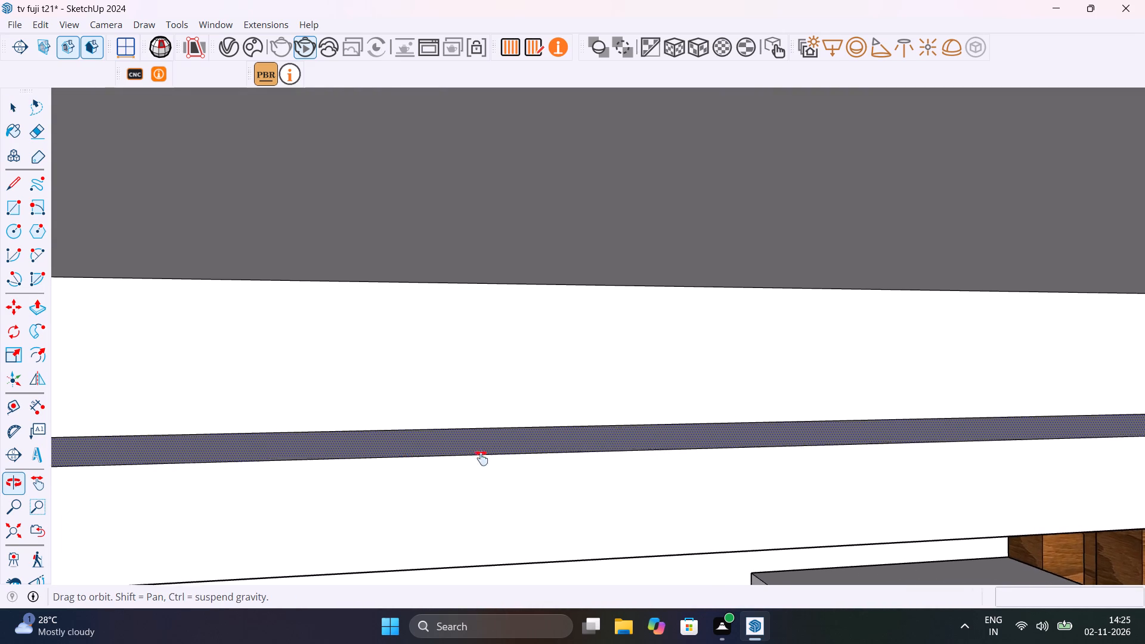
pyautogui.keyDown('shift'); pyautogui.moveTo(481, 458); pyautogui.dragTo(815, 479, button='middle'); pyautogui.keyUp('shift')
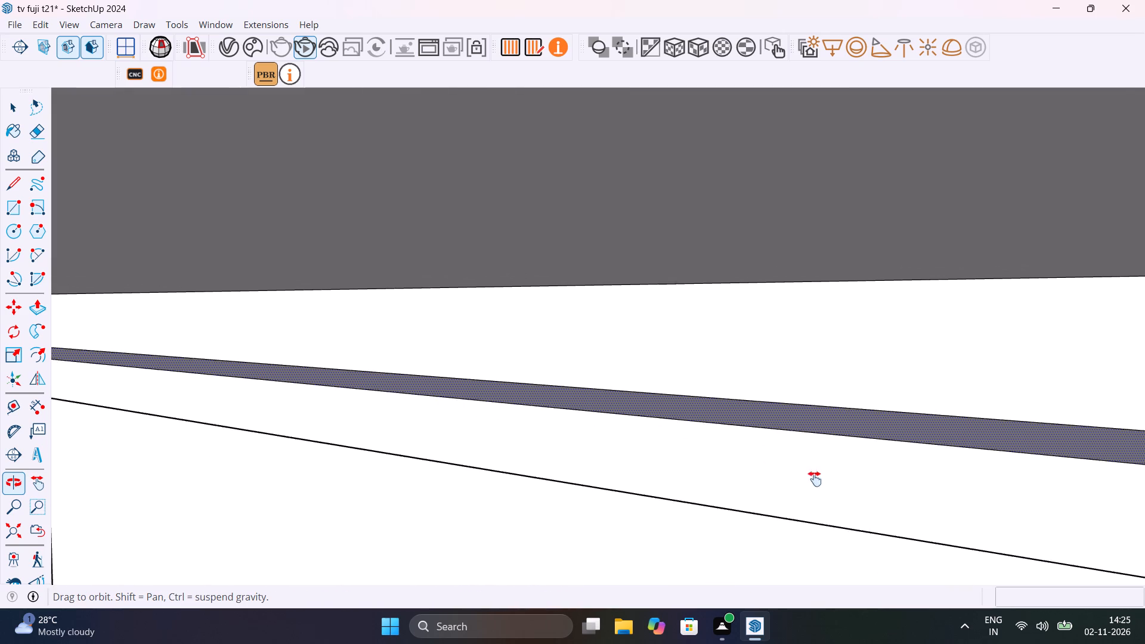
pyautogui.keyDown('shift'); pyautogui.moveTo(815, 479); pyautogui.dragTo(818, 479, button='middle'); pyautogui.keyUp('shift')
pyautogui.keyDown('shift'); pyautogui.moveTo(228, 376); pyautogui.dragTo(415, 385, button='middle'); pyautogui.keyUp('shift')
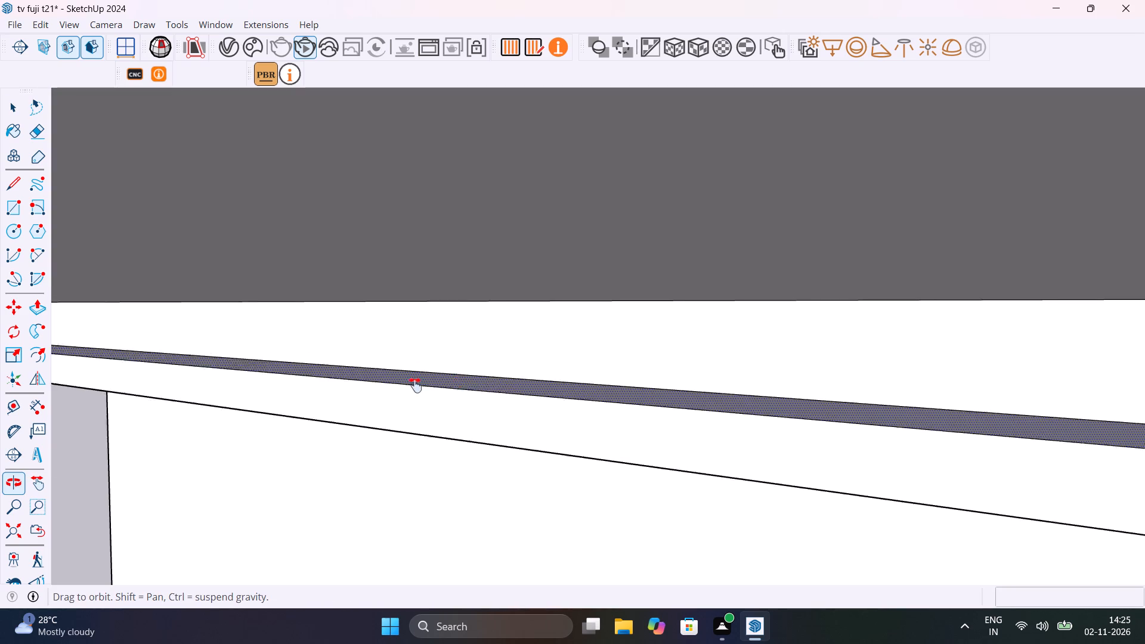
pyautogui.keyDown('shift'); pyautogui.moveTo(415, 385); pyautogui.dragTo(412, 367, button='middle'); pyautogui.keyUp('shift')
pyautogui.keyDown('shift'); pyautogui.moveTo(194, 363); pyautogui.dragTo(400, 347, button='middle'); pyautogui.keyUp('shift')
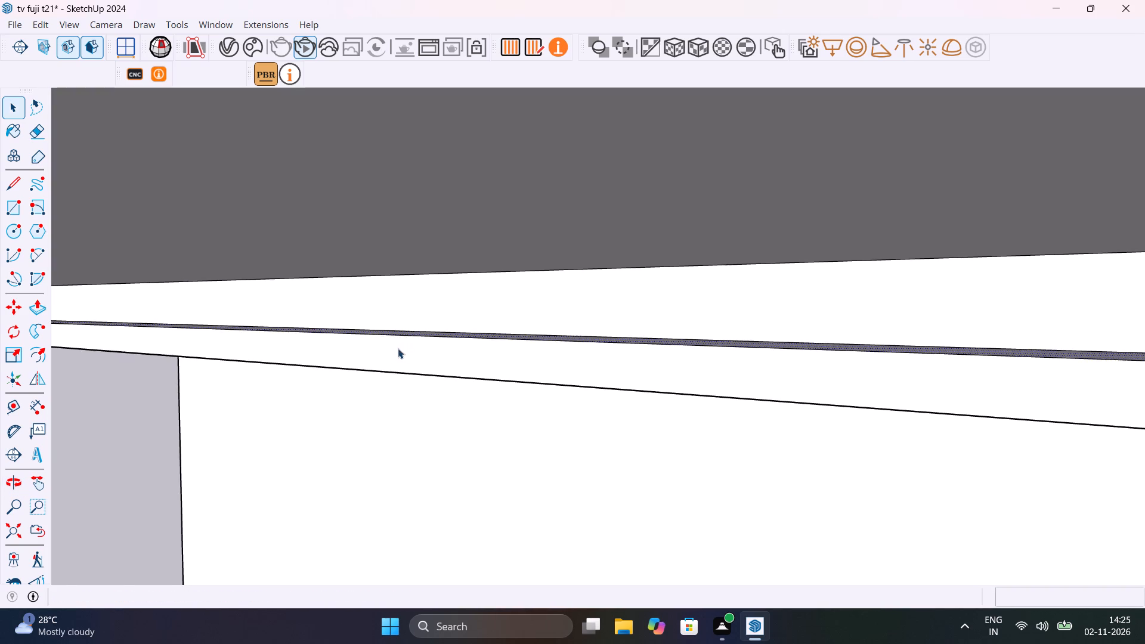
pyautogui.scroll(-1, 262, 351)
pyautogui.keyDown('shift'); pyautogui.moveTo(216, 356); pyautogui.dragTo(570, 370, button='middle'); pyautogui.keyUp('shift')
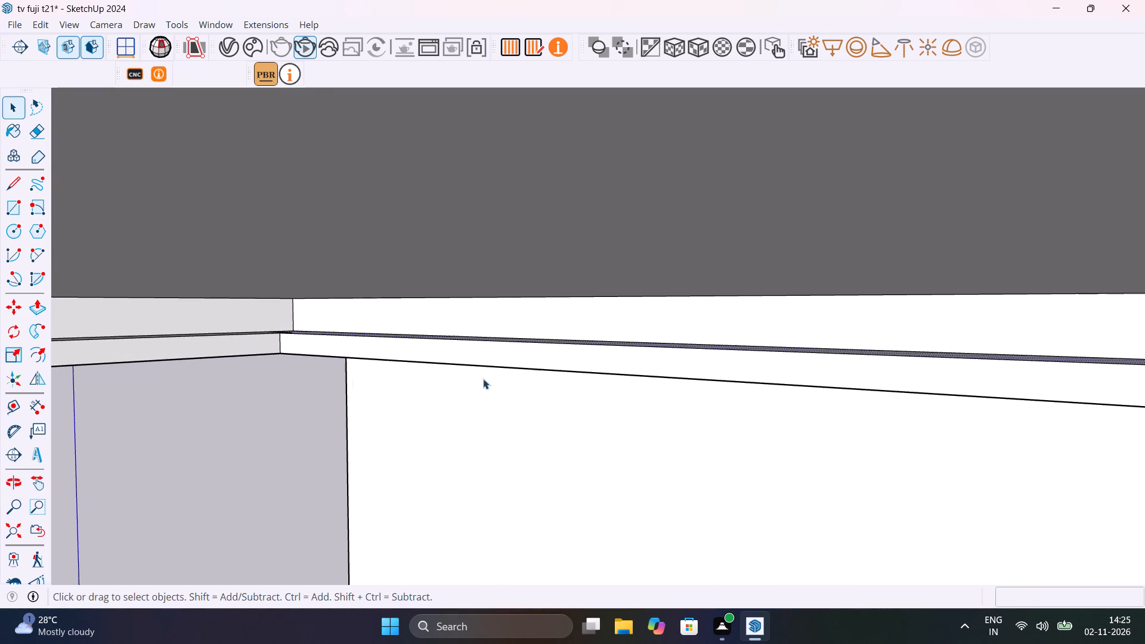
pyautogui.keyDown('shift'); pyautogui.moveTo(242, 364); pyautogui.dragTo(326, 360, button='middle'); pyautogui.keyUp('shift')
pyautogui.scroll(3, 358, 327)
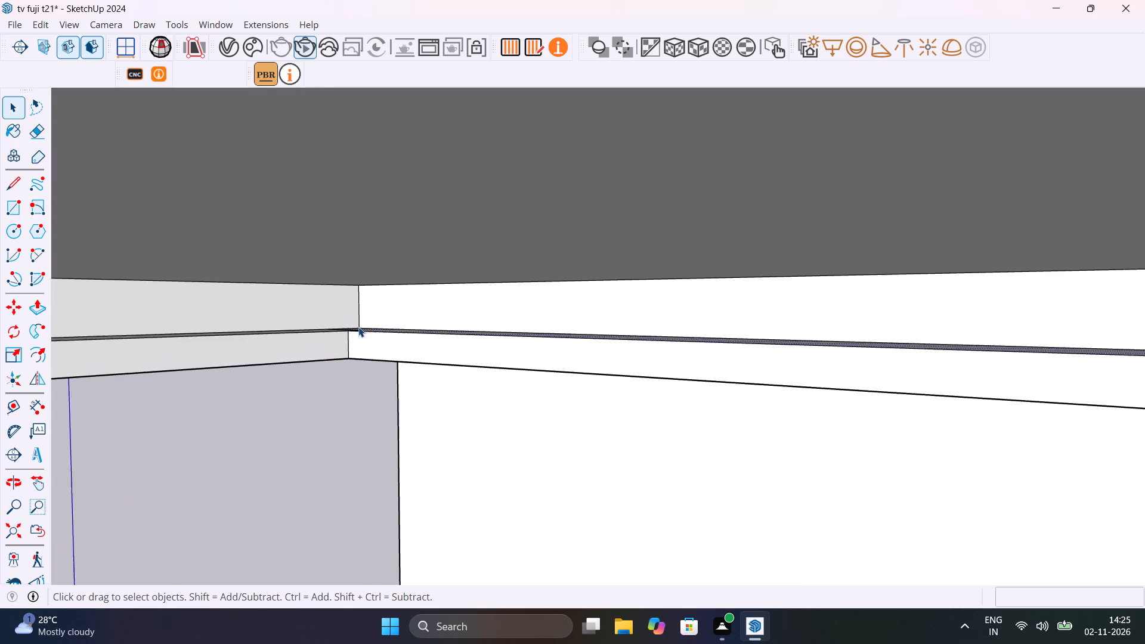
pyautogui.scroll(17, 358, 327)
pyautogui.moveTo(358, 327); pyautogui.dragTo(377, 363, button='middle')
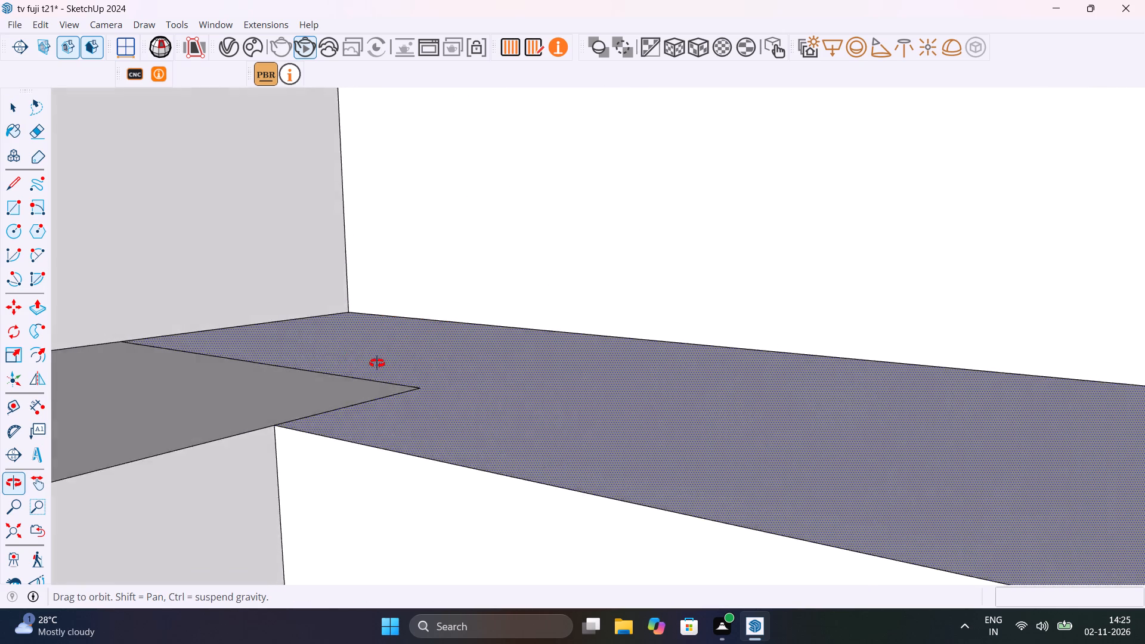
pyautogui.moveTo(377, 363); pyautogui.dragTo(388, 387, button='middle')
pyautogui.click(397, 408)
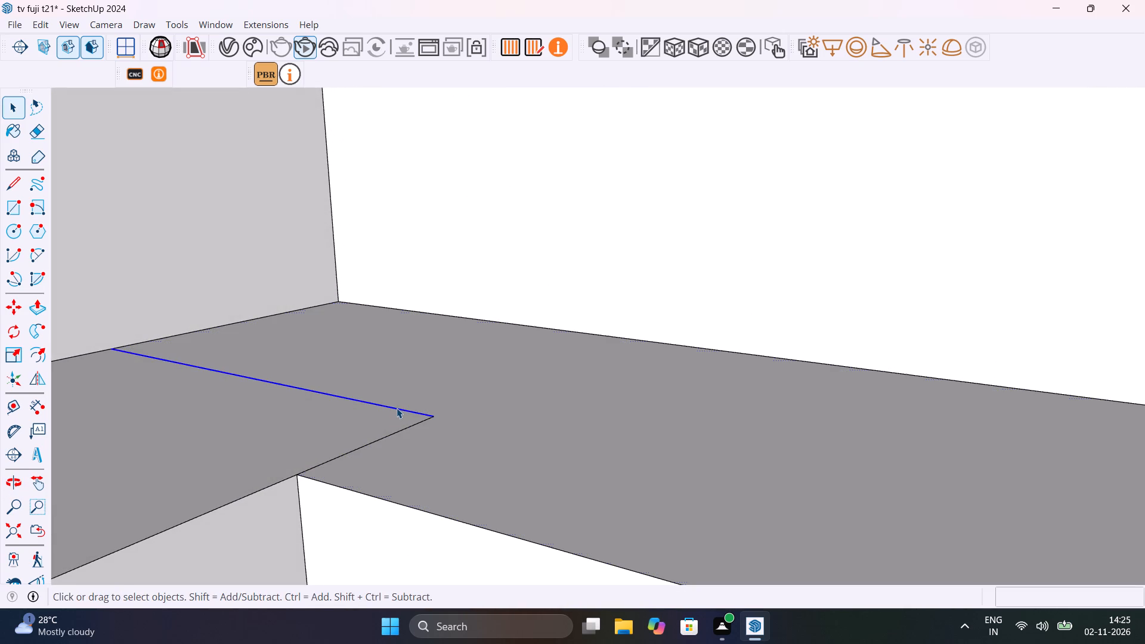
pyautogui.press('Delete')
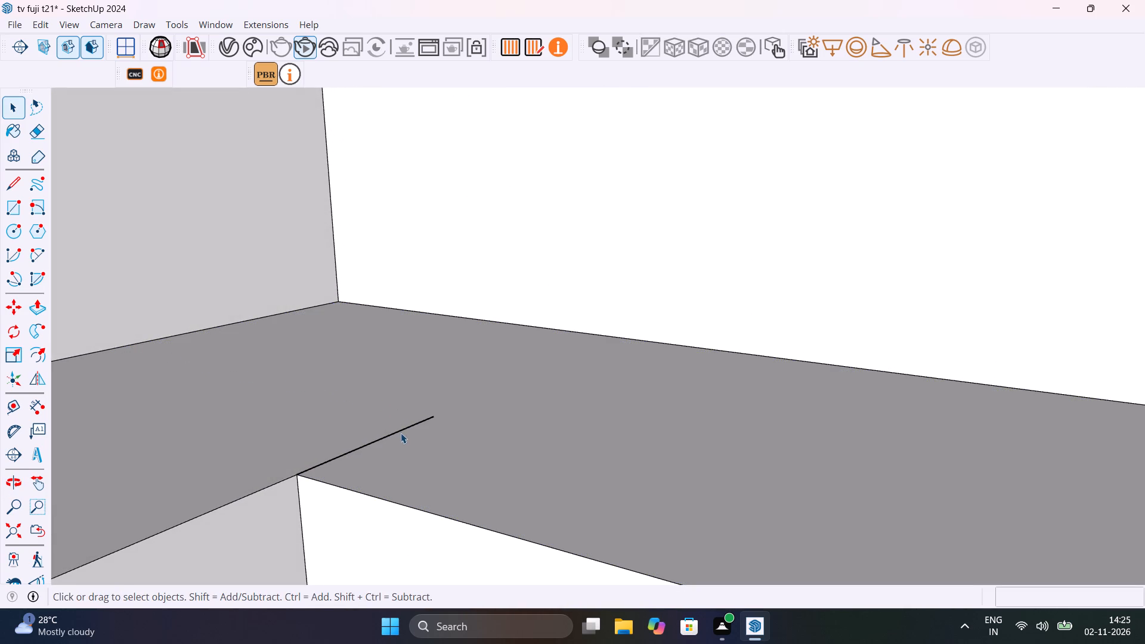
pyautogui.click(401, 429)
pyautogui.press('Delete')
# Delete the two stray edges at the remaining split corner of the ceiling recess's ledge, merging the ledge faces.
pyautogui.scroll(-3, 234, 438)
pyautogui.keyDown('shift'); pyautogui.moveTo(243, 462); pyautogui.dragTo(399, 361, button='middle'); pyautogui.keyUp('shift')
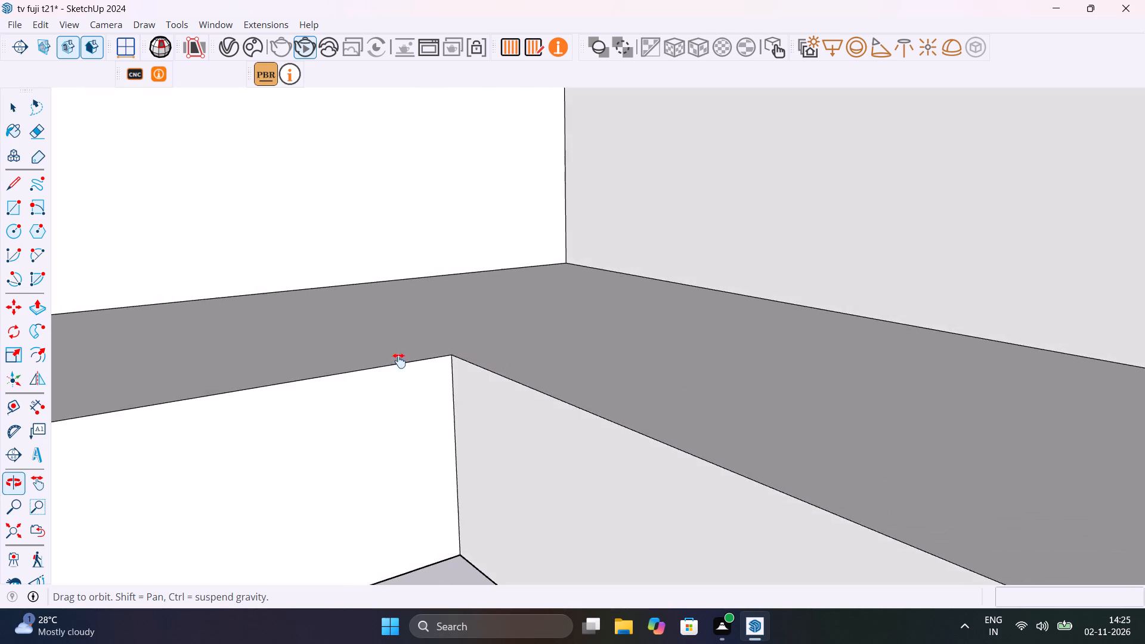
pyautogui.keyDown('shift'); pyautogui.moveTo(399, 361); pyautogui.dragTo(701, 346, button='middle'); pyautogui.keyUp('shift')
pyautogui.scroll(-5, 397, 432)
pyautogui.keyDown('shift'); pyautogui.moveTo(393, 451); pyautogui.dragTo(679, 352, button='middle'); pyautogui.keyUp('shift')
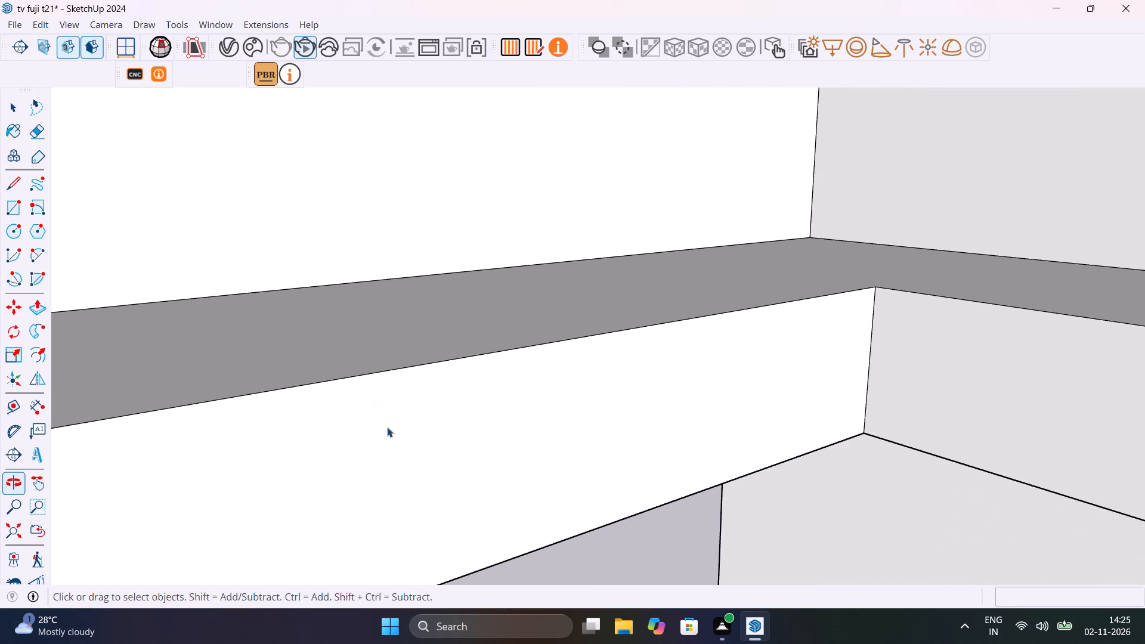
pyautogui.keyDown('shift'); pyautogui.moveTo(222, 419); pyautogui.dragTo(423, 376, button='middle'); pyautogui.keyUp('shift')
pyautogui.keyDown('shift'); pyautogui.moveTo(200, 401); pyautogui.dragTo(490, 394, button='middle'); pyautogui.keyUp('shift')
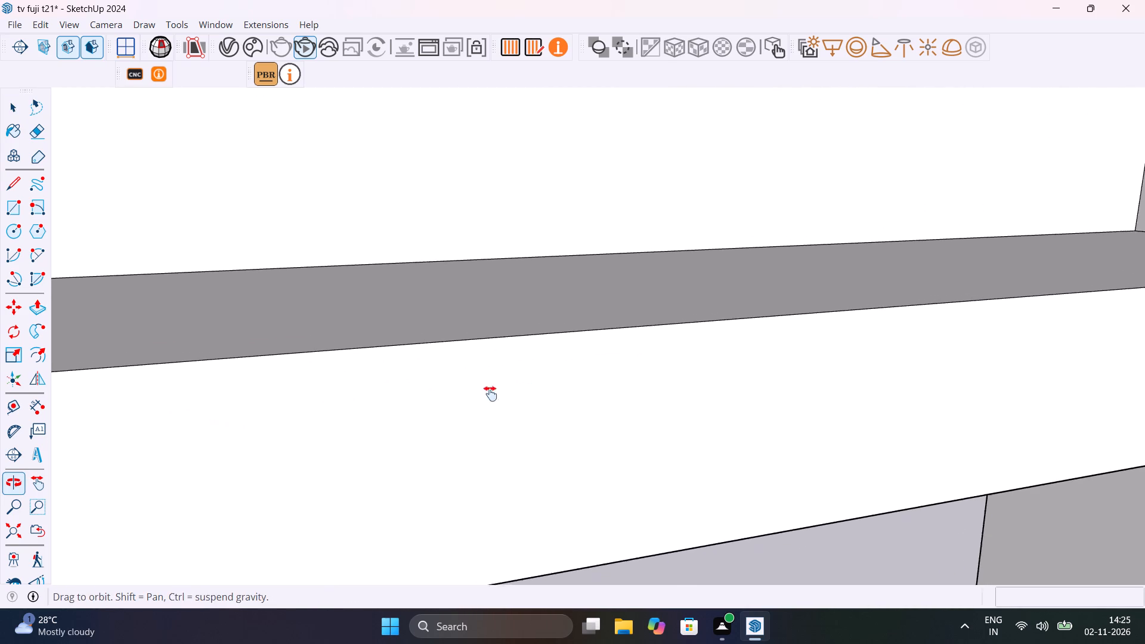
pyautogui.keyDown('shift'); pyautogui.moveTo(490, 394); pyautogui.dragTo(635, 391, button='middle'); pyautogui.keyUp('shift')
pyautogui.scroll(-5, 292, 383)
pyautogui.keyDown('shift'); pyautogui.moveTo(267, 391); pyautogui.dragTo(583, 369, button='middle'); pyautogui.keyUp('shift')
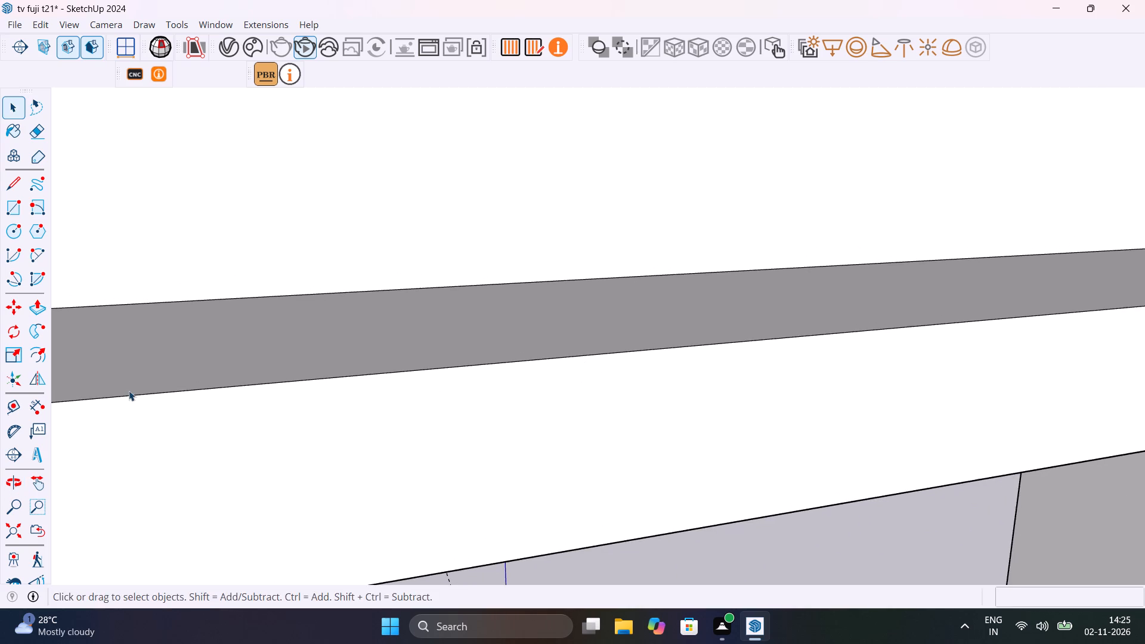
pyautogui.keyDown('shift'); pyautogui.moveTo(128, 385); pyautogui.dragTo(417, 370, button='middle'); pyautogui.keyUp('shift')
pyautogui.keyDown('shift'); pyautogui.scroll(-1, 92, 377); pyautogui.keyUp('shift')
pyautogui.keyDown('shift'); pyautogui.moveTo(98, 375); pyautogui.dragTo(574, 376, button='middle'); pyautogui.keyUp('shift')
pyautogui.scroll(-8, 97, 363)
pyautogui.scroll(7, 149, 374)
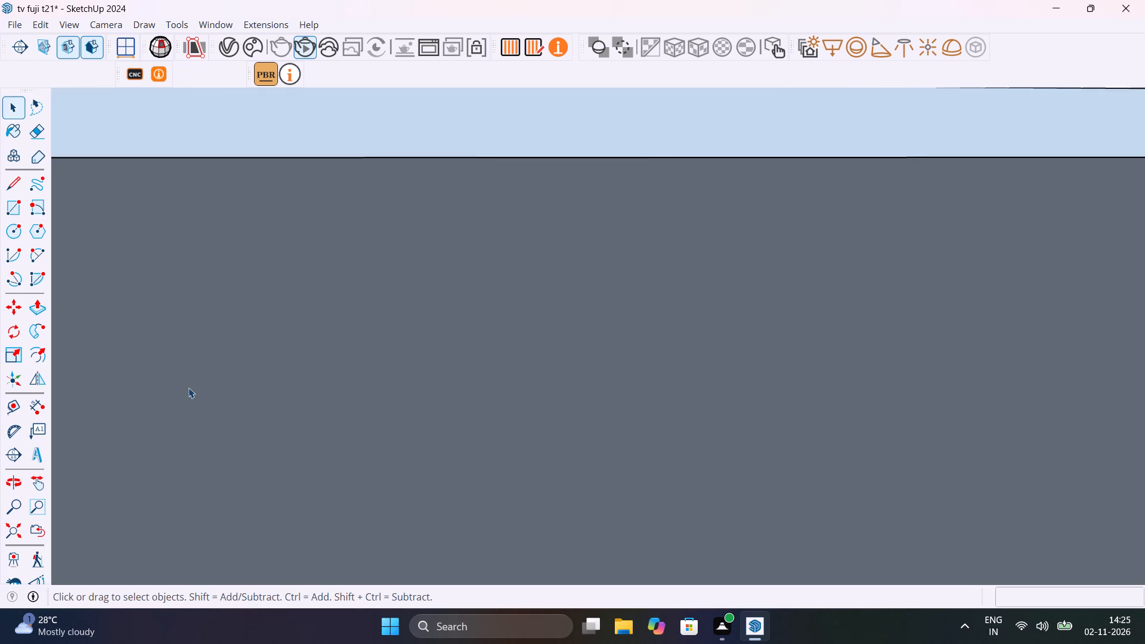
pyautogui.scroll(6, 188, 388)
pyautogui.scroll(15, 30, 400)
pyautogui.scroll(3, 128, 395)
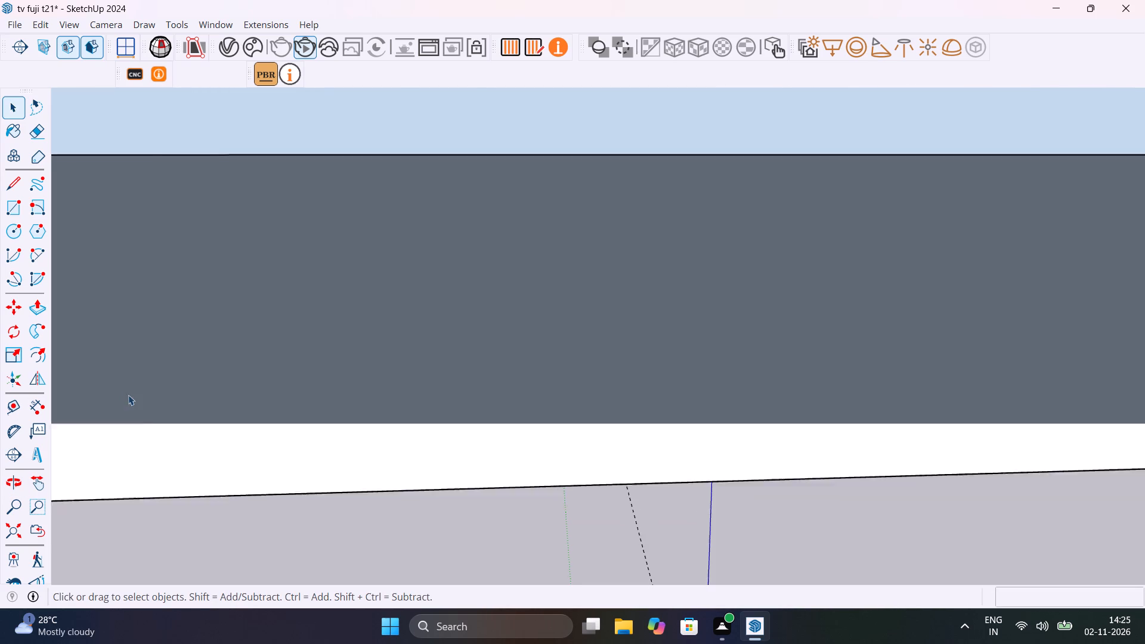
pyautogui.scroll(4, 128, 395)
pyautogui.scroll(-3, 267, 391)
pyautogui.scroll(5, 267, 392)
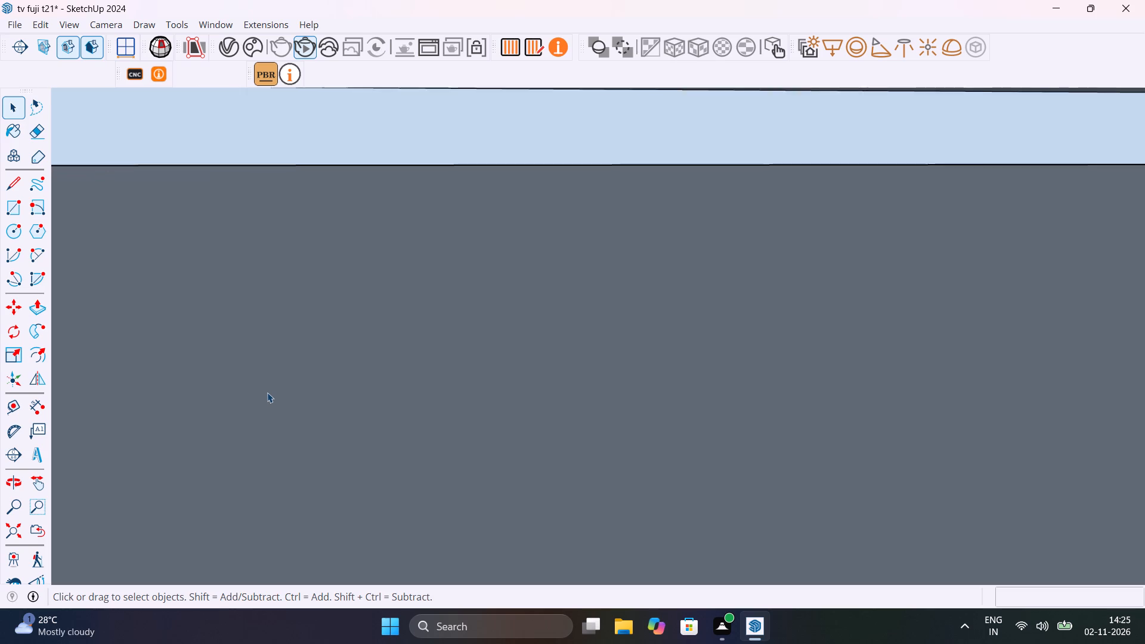
pyautogui.scroll(20, 267, 392)
pyautogui.scroll(11, 267, 392)
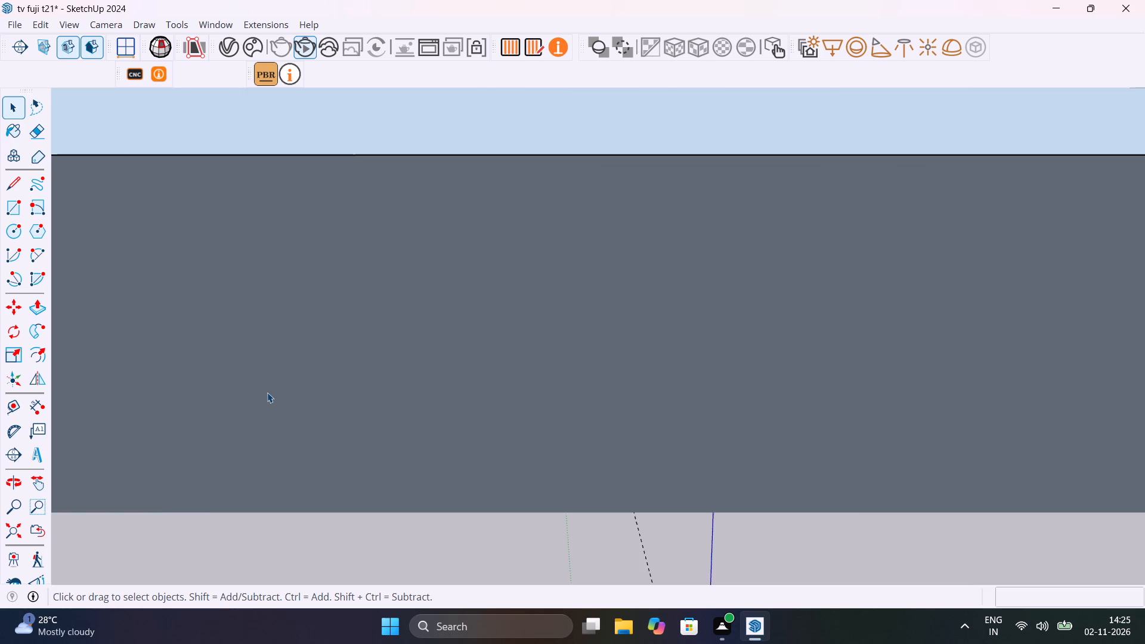
pyautogui.scroll(10, 267, 392)
pyautogui.moveTo(224, 381); pyautogui.dragTo(625, 370, button='middle')
pyautogui.keyDown('shift'); pyautogui.scroll(1, 625, 370); pyautogui.keyUp('shift')
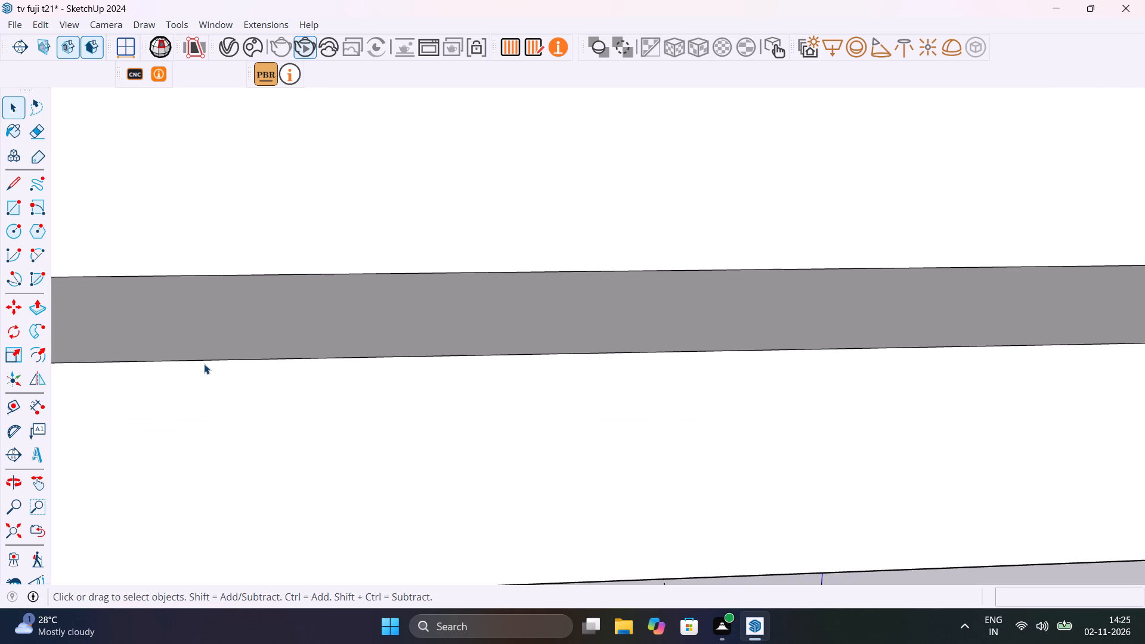
pyautogui.keyDown('shift'); pyautogui.moveTo(209, 364); pyautogui.dragTo(691, 347, button='middle'); pyautogui.keyUp('shift')
pyautogui.scroll(-2, 296, 324)
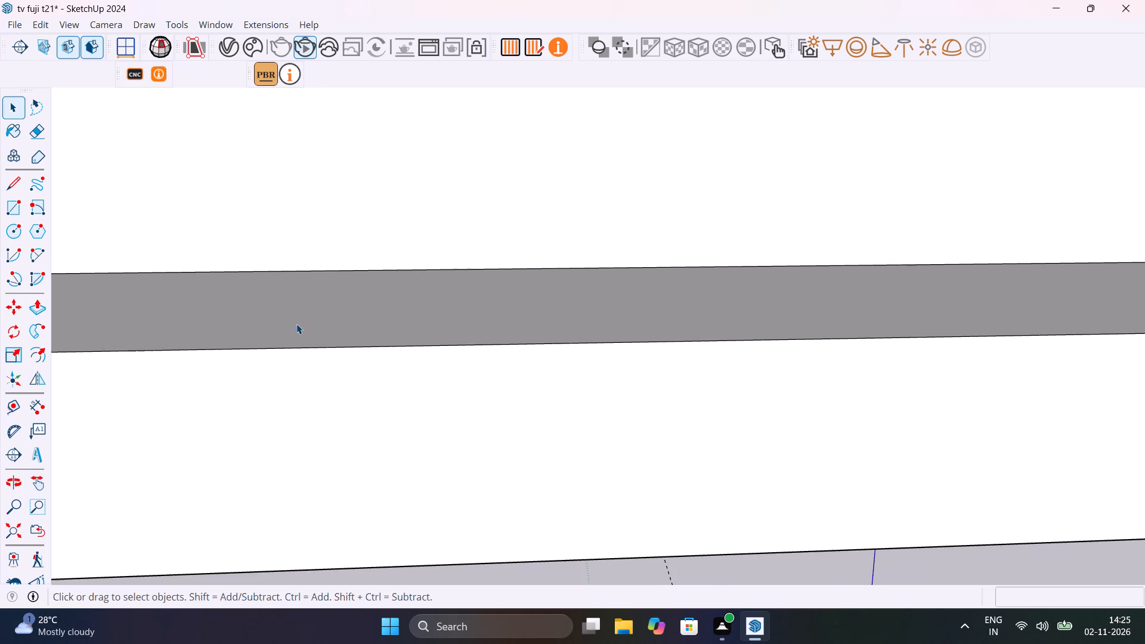
pyautogui.keyDown('shift'); pyautogui.moveTo(303, 342); pyautogui.dragTo(828, 320, button='middle'); pyautogui.keyUp('shift')
pyautogui.keyDown('shift'); pyautogui.moveTo(393, 323); pyautogui.dragTo(830, 322, button='middle'); pyautogui.keyUp('shift')
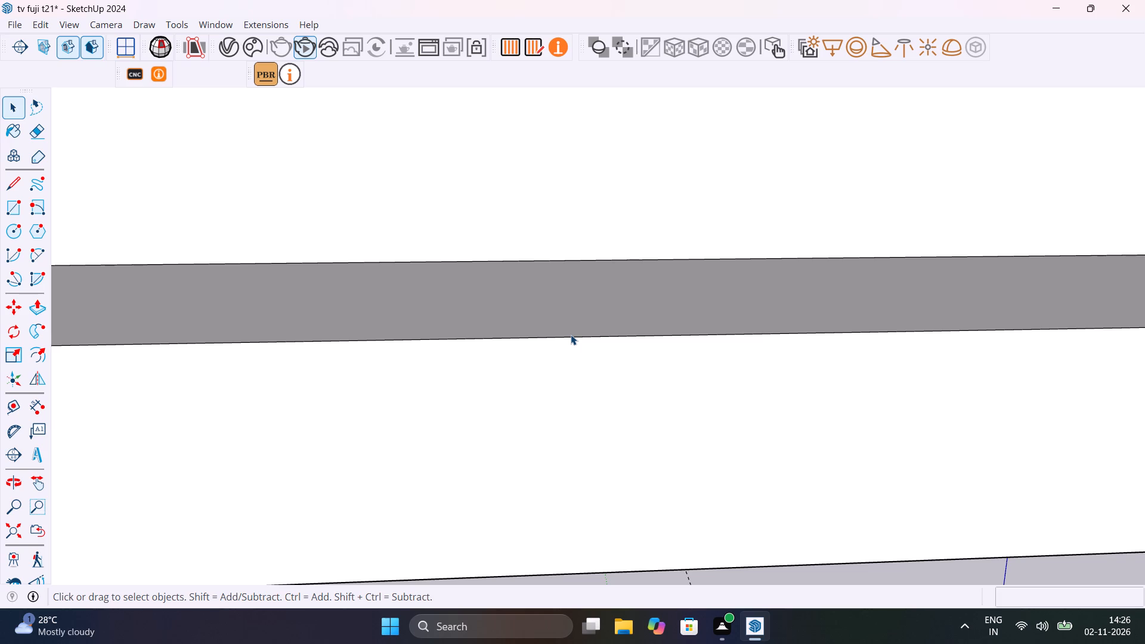
pyautogui.moveTo(540, 333); pyautogui.dragTo(942, 244, button='middle')
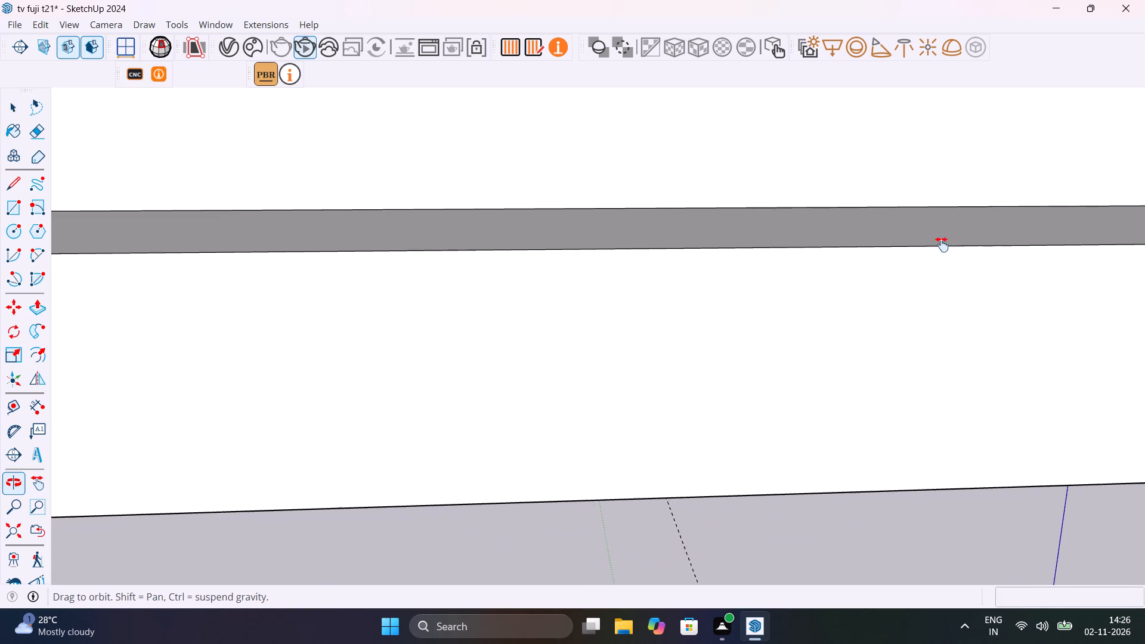
pyautogui.moveTo(942, 244); pyautogui.dragTo(646, 249, button='middle')
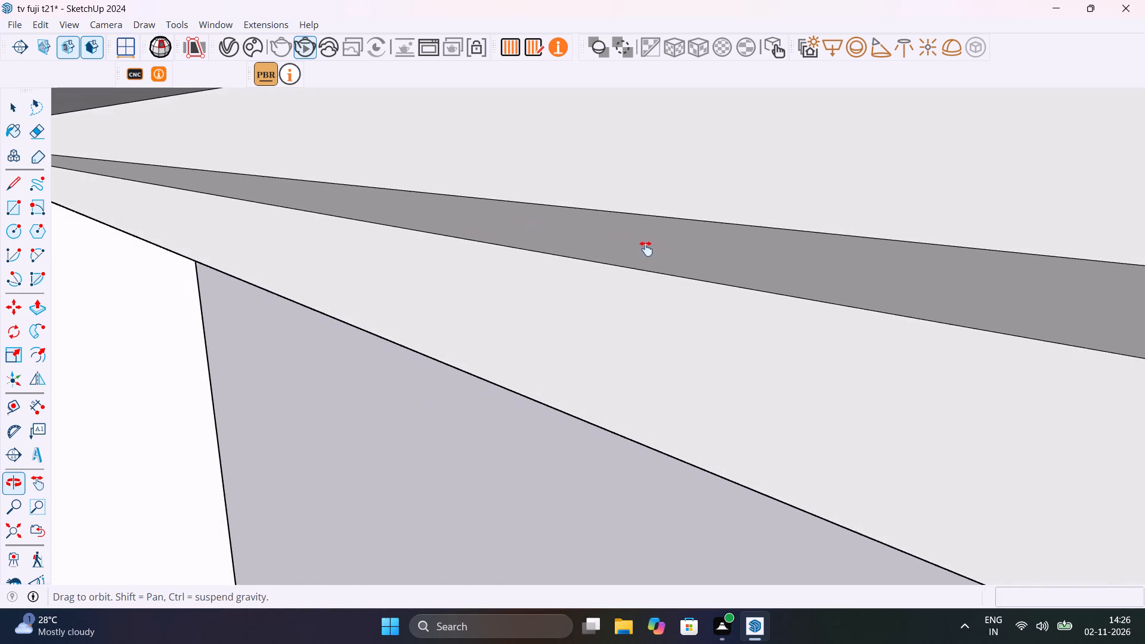
pyautogui.moveTo(646, 249); pyautogui.dragTo(1144, 339, button='middle')
pyautogui.keyDown('shift'); pyautogui.moveTo(273, 218); pyautogui.dragTo(555, 338, button='middle'); pyautogui.keyUp('shift')
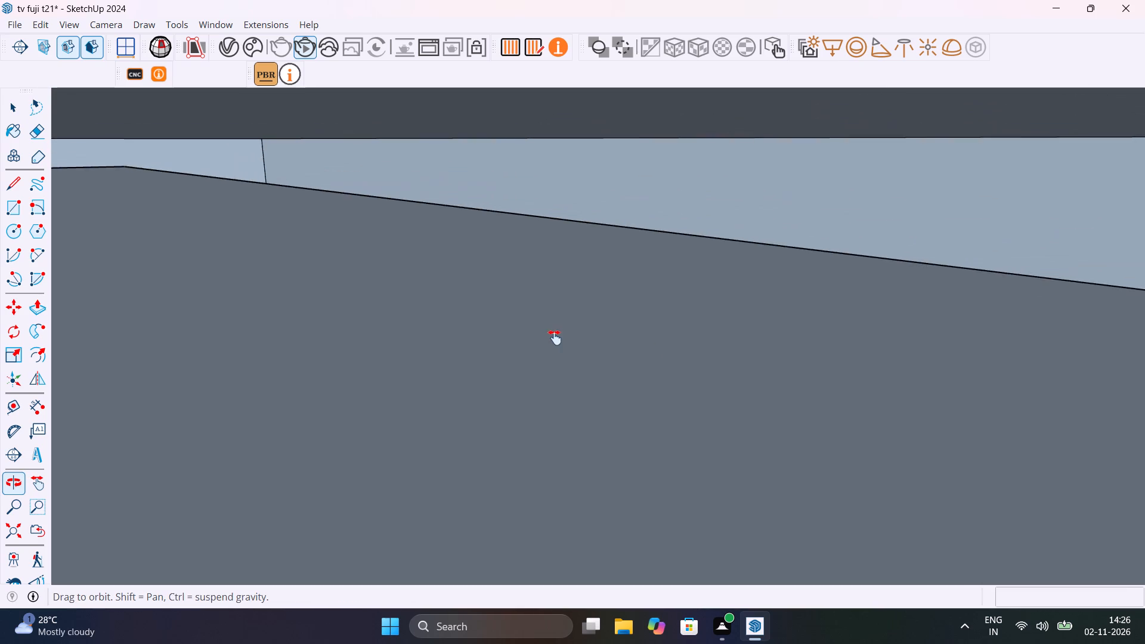
pyautogui.keyDown('shift'); pyautogui.moveTo(555, 338); pyautogui.dragTo(578, 215, button='middle'); pyautogui.keyUp('shift')
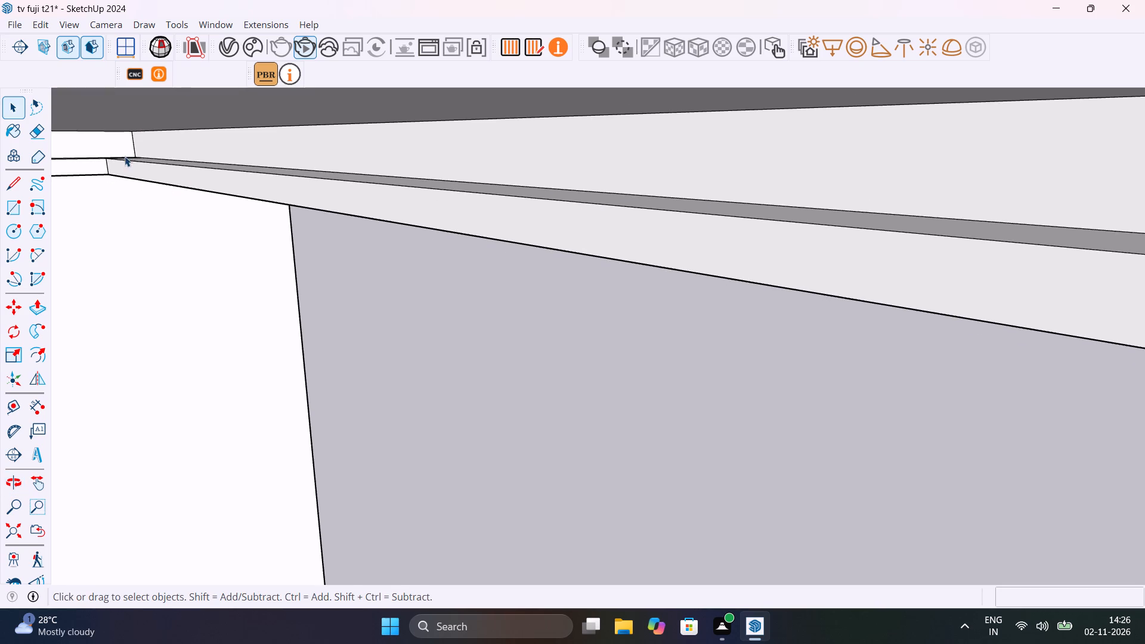
pyautogui.scroll(20, 125, 156)
pyautogui.scroll(1, 125, 156)
pyautogui.moveTo(131, 169); pyautogui.dragTo(304, 185, button='middle')
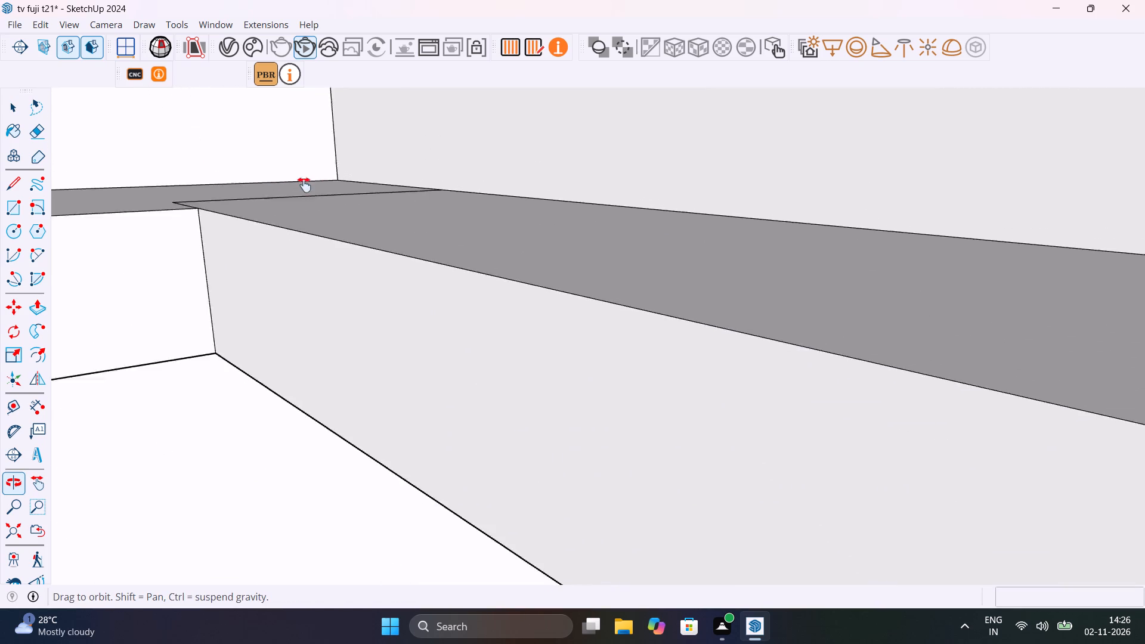
pyautogui.moveTo(304, 185); pyautogui.dragTo(379, 218, button='middle')
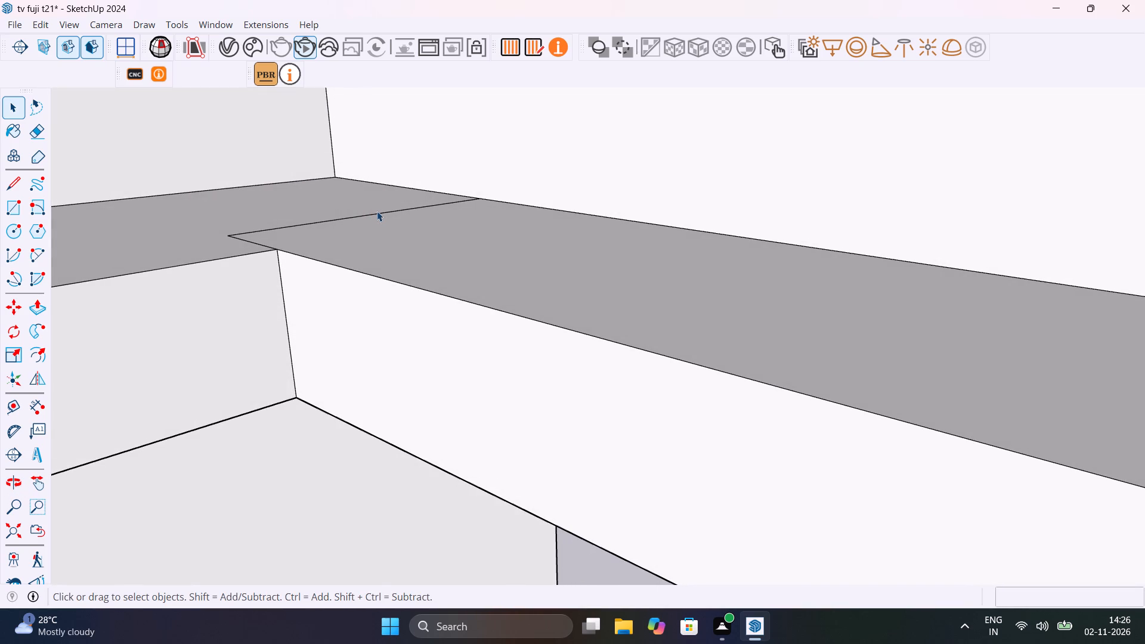
pyautogui.click(380, 210)
pyautogui.click(384, 213)
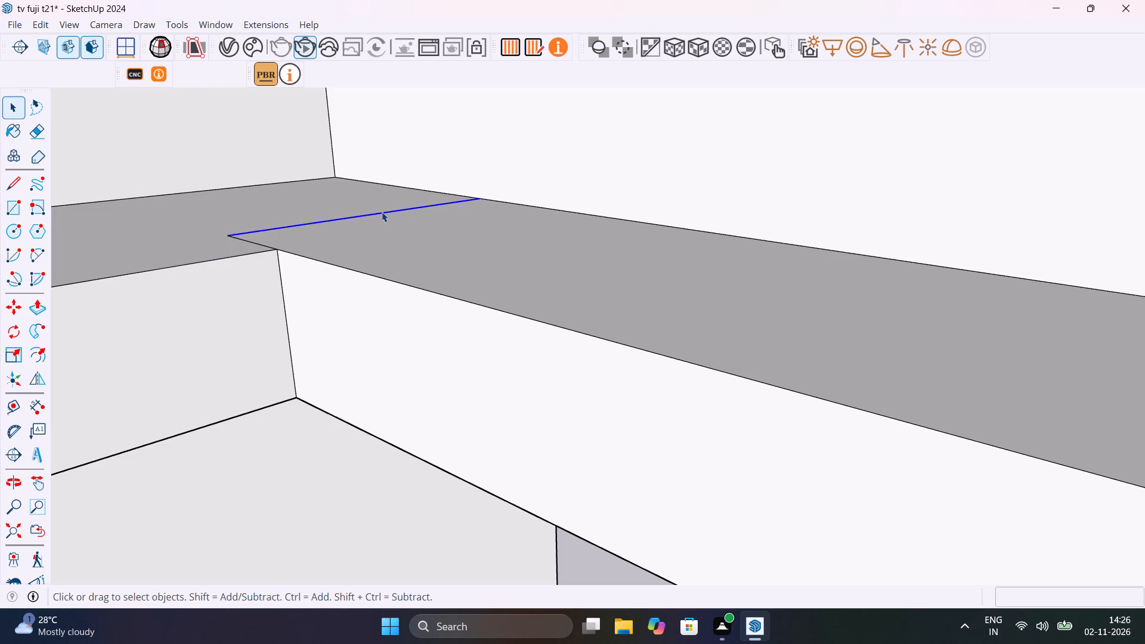
pyautogui.press('Delete')
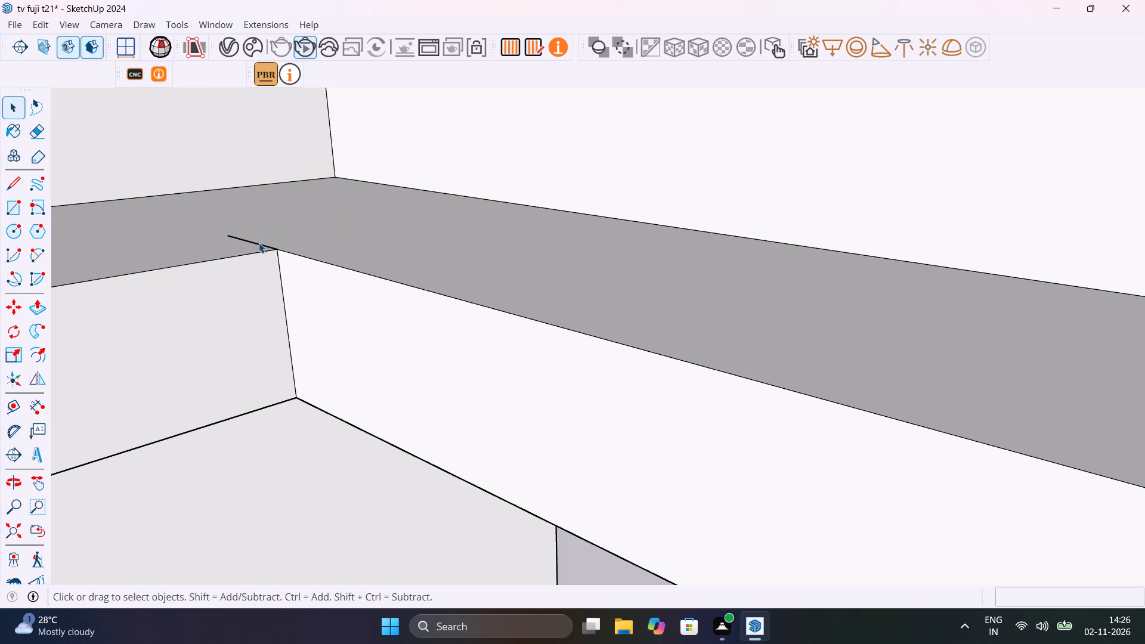
pyautogui.click(263, 245)
pyautogui.press('Delete')
# Select the recess's continuous ledge face and create a new Emissive material in the V-Ray Asset Editor.
pyautogui.click(320, 228)
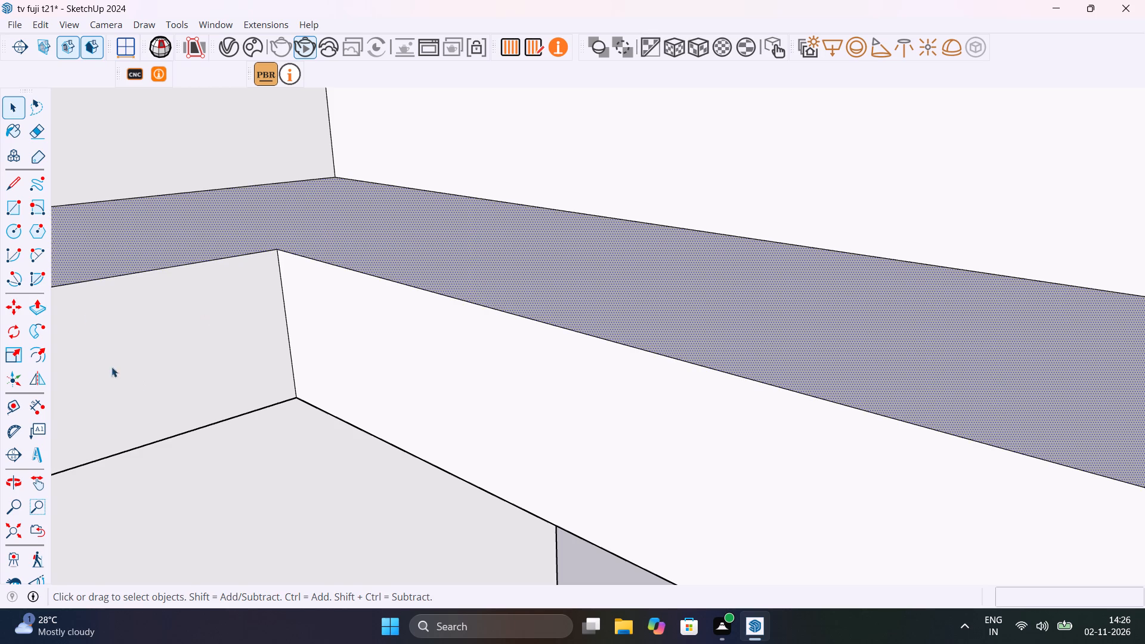
pyautogui.click(220, 51)
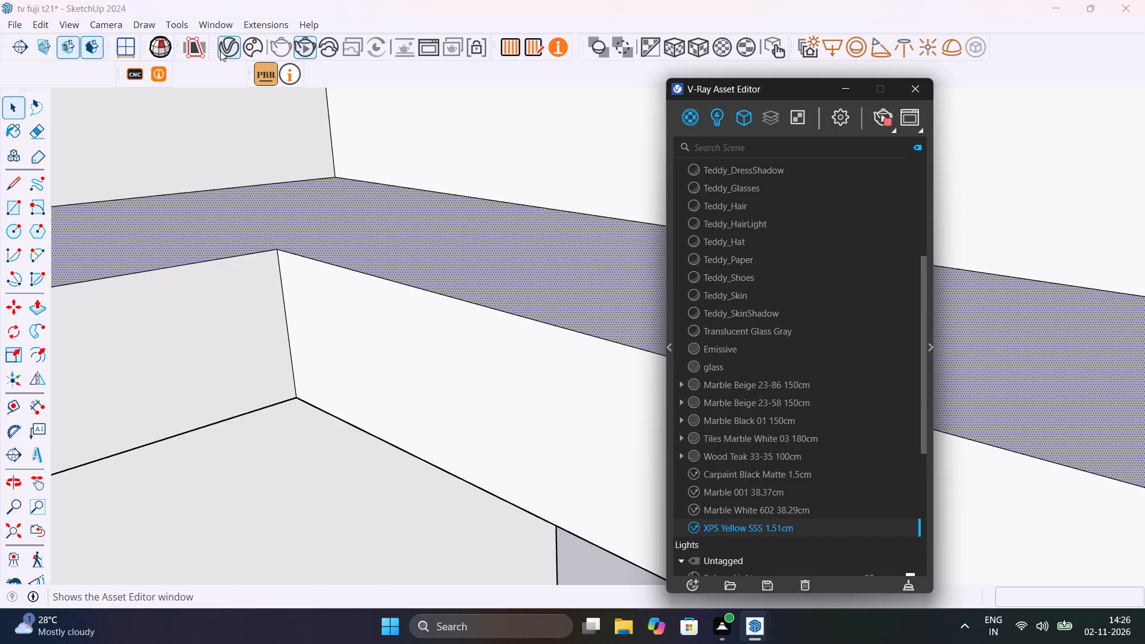
pyautogui.rightClick(690, 117)
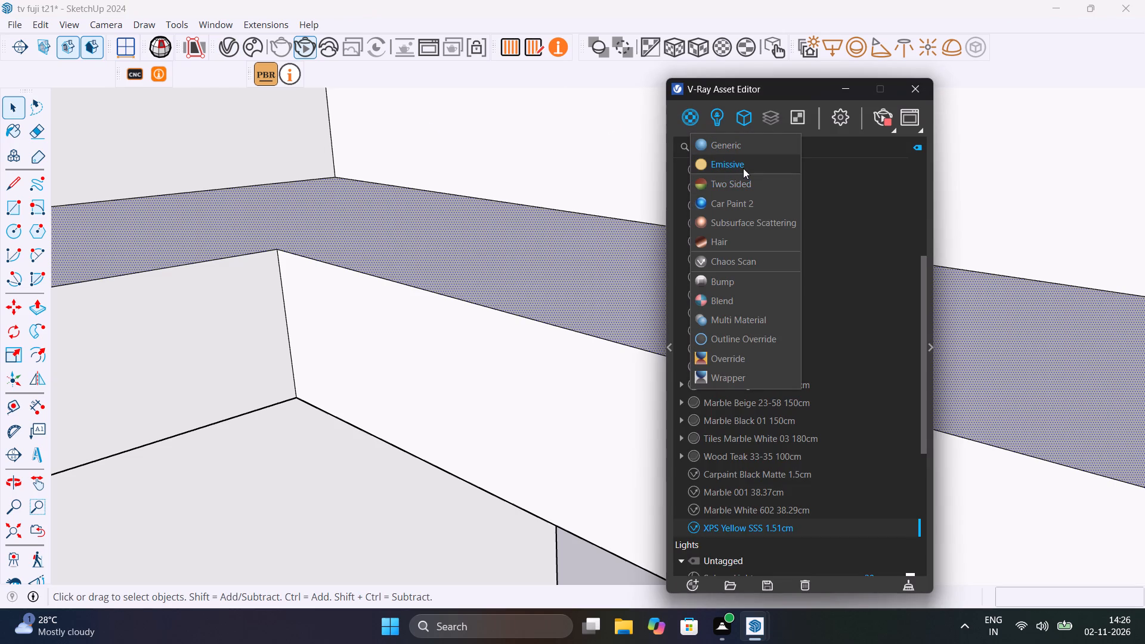
pyautogui.click(743, 168)
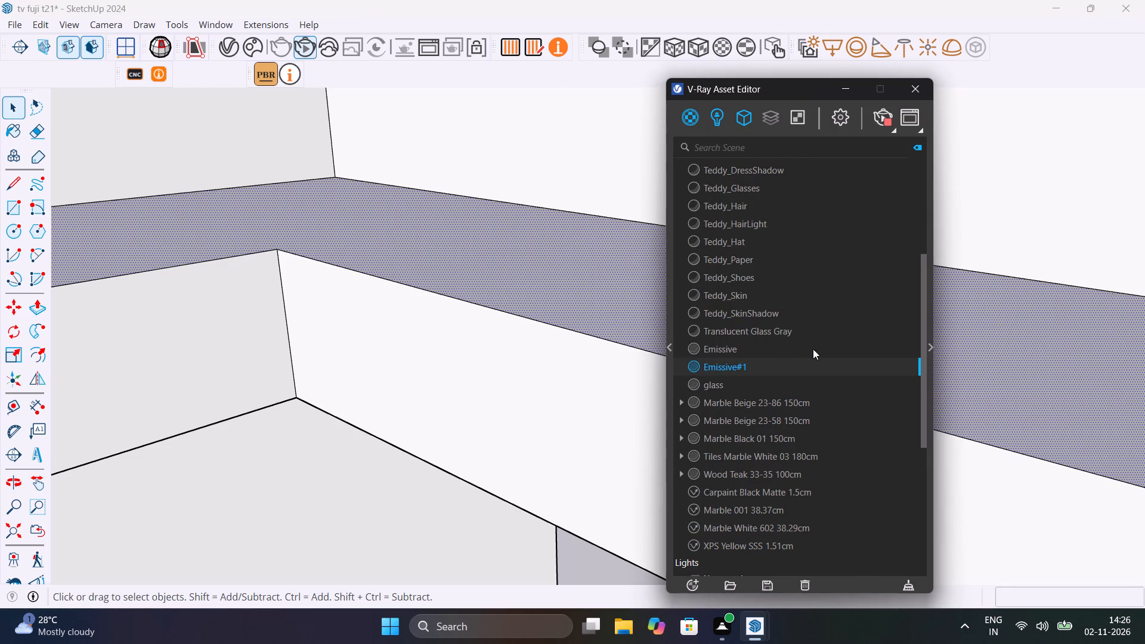
pyautogui.click(929, 346)
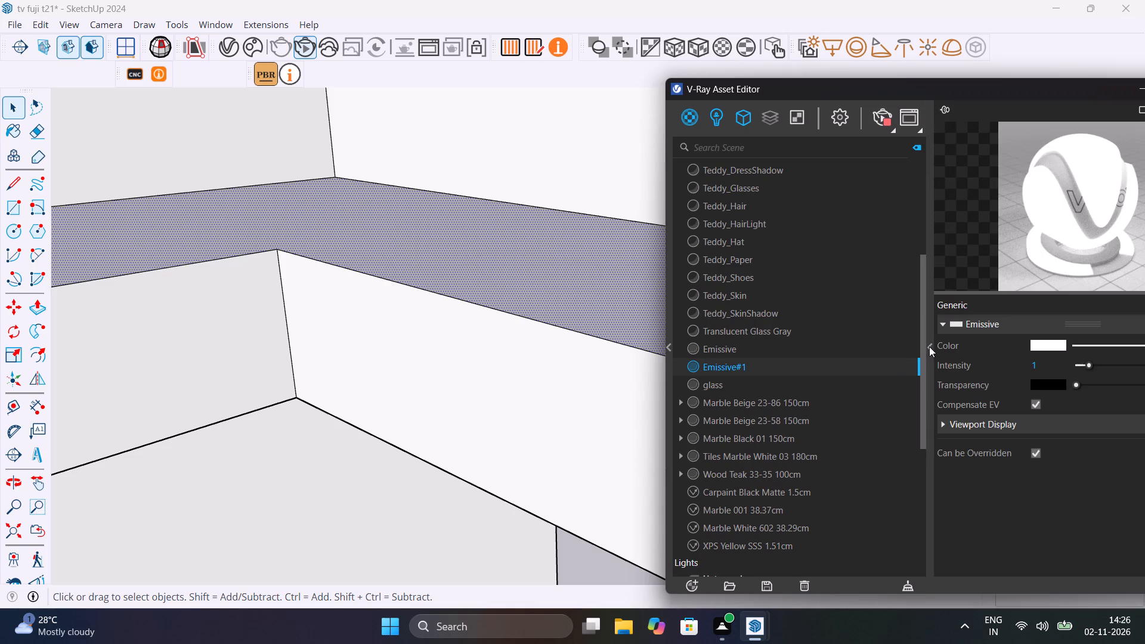
pyautogui.moveTo(983, 89); pyautogui.dragTo(946, 82)
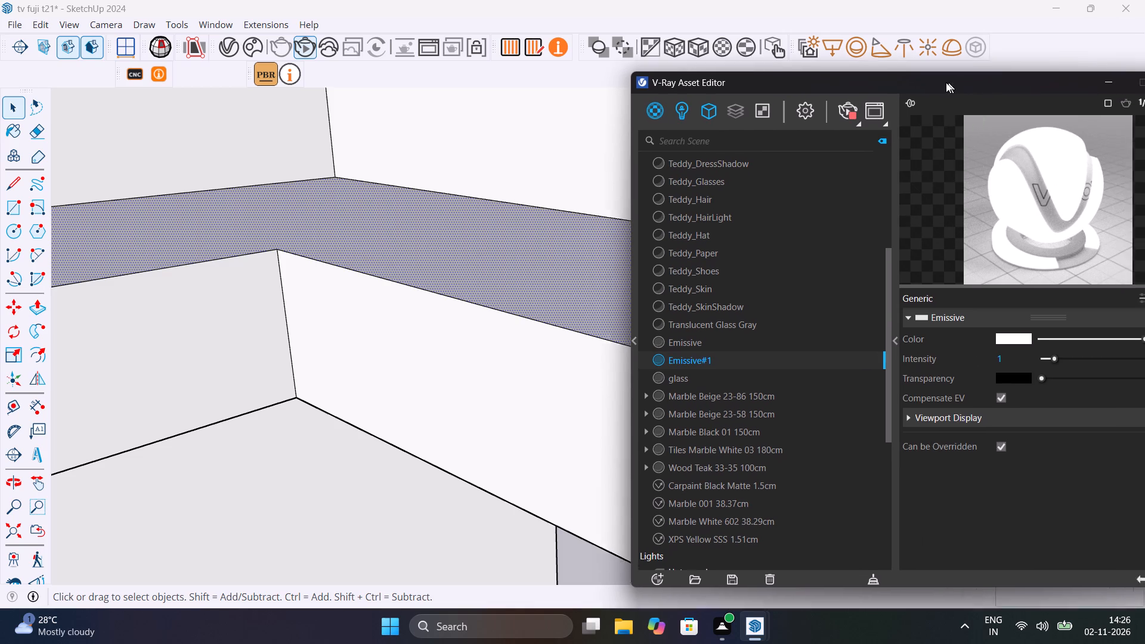
pyautogui.moveTo(946, 82); pyautogui.dragTo(769, 113)
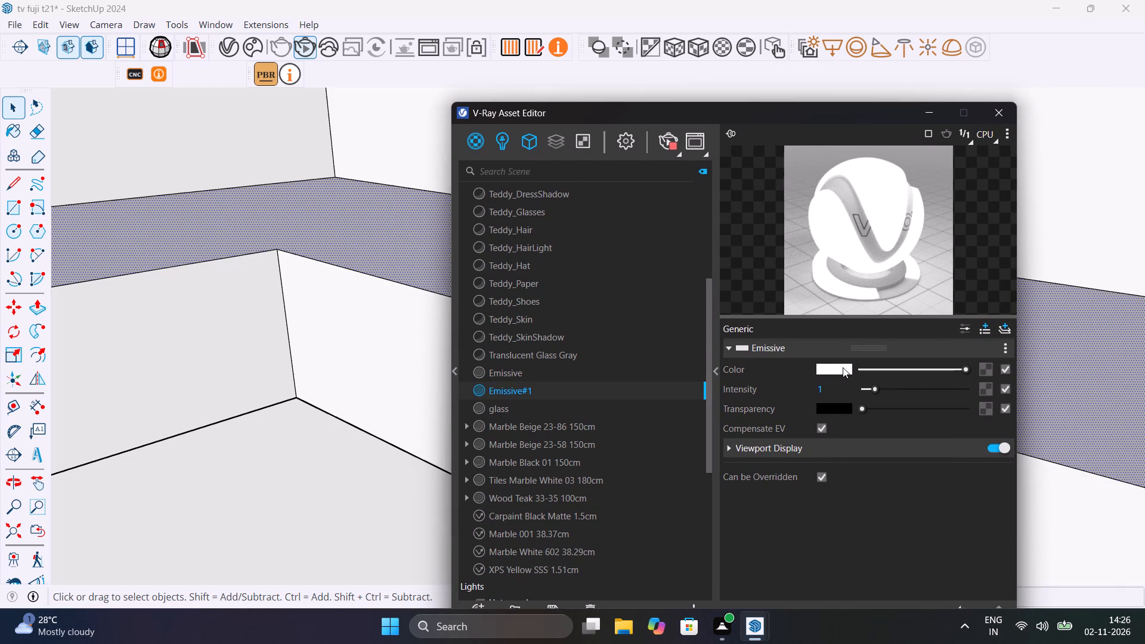
# Set the new emissive material's colour temperature to 3500 K.
pyautogui.click(843, 369)
pyautogui.moveTo(616, 379); pyautogui.dragTo(554, 382)
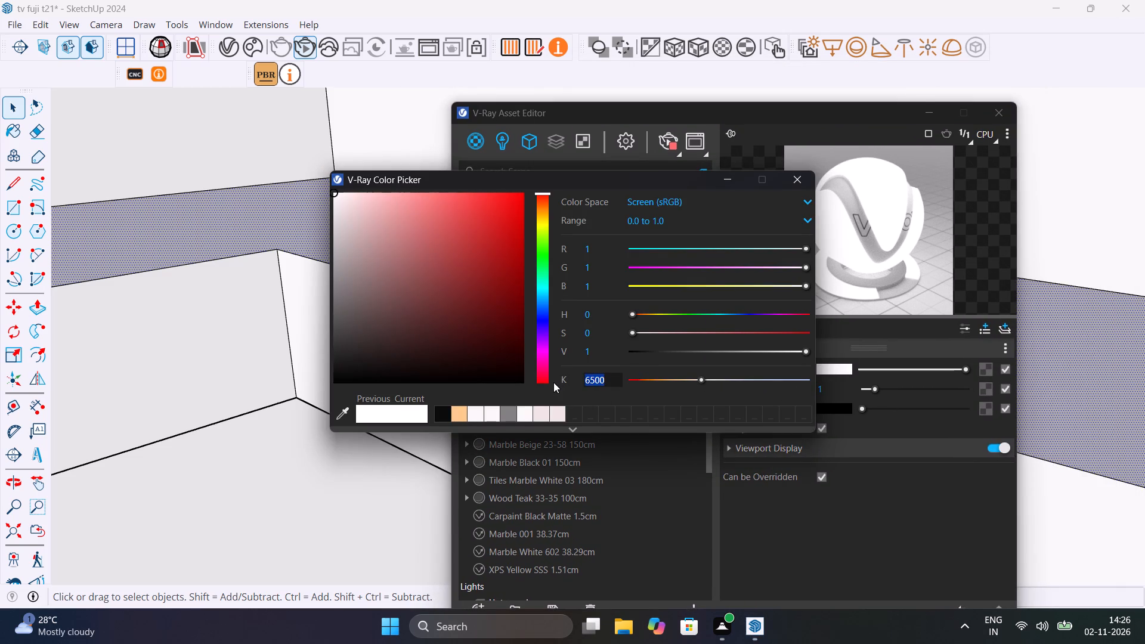
pyautogui.write('3500')
pyautogui.press('Return')
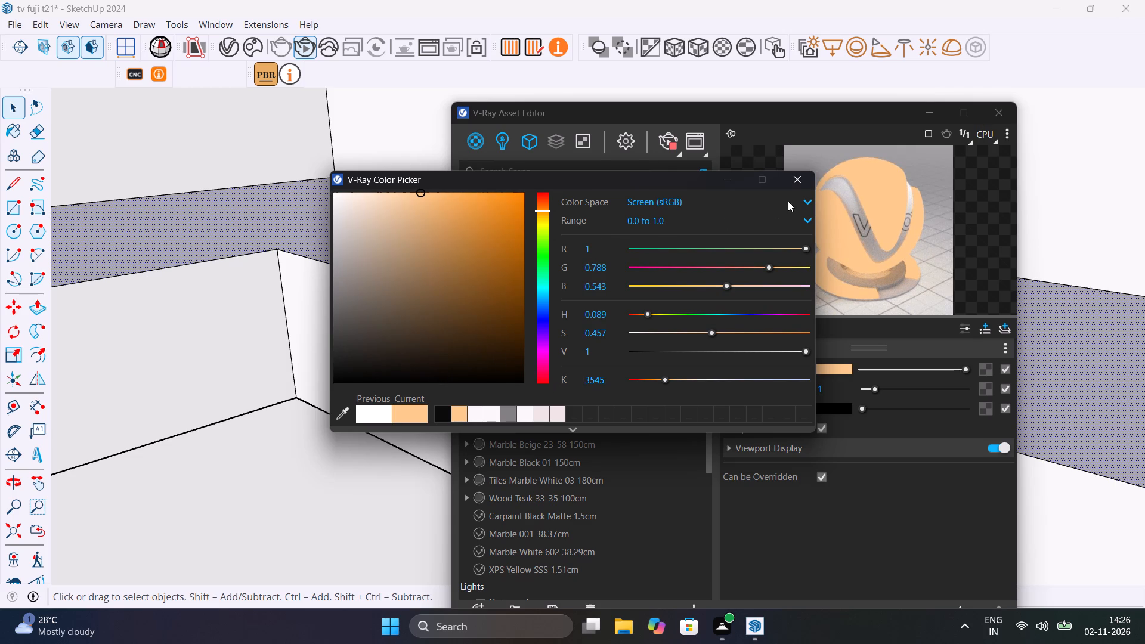
pyautogui.click(793, 178)
# Apply the new warm emissive material to the selected ledge face and close the V-Ray Asset Editor.
pyautogui.rightClick(569, 387)
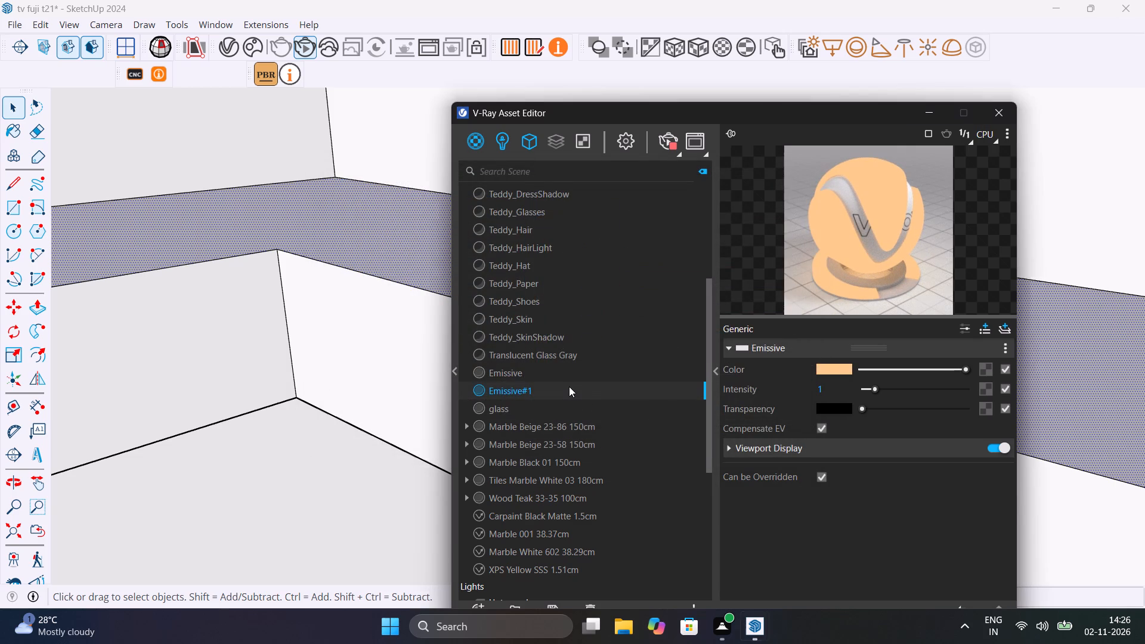
pyautogui.click(628, 418)
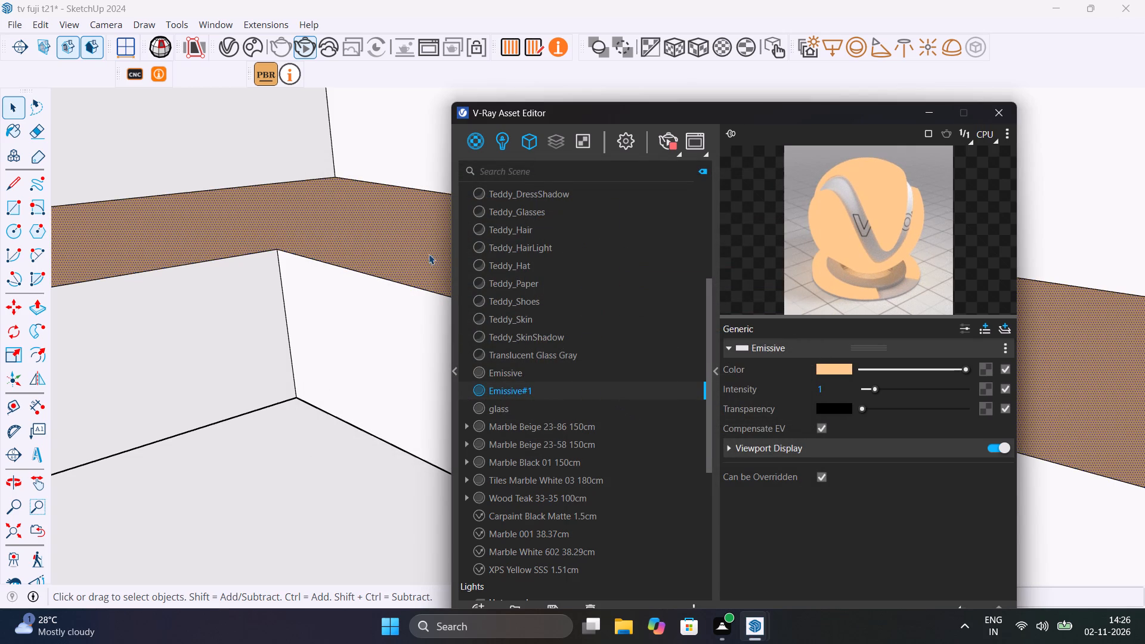
pyautogui.scroll(-6, 409, 264)
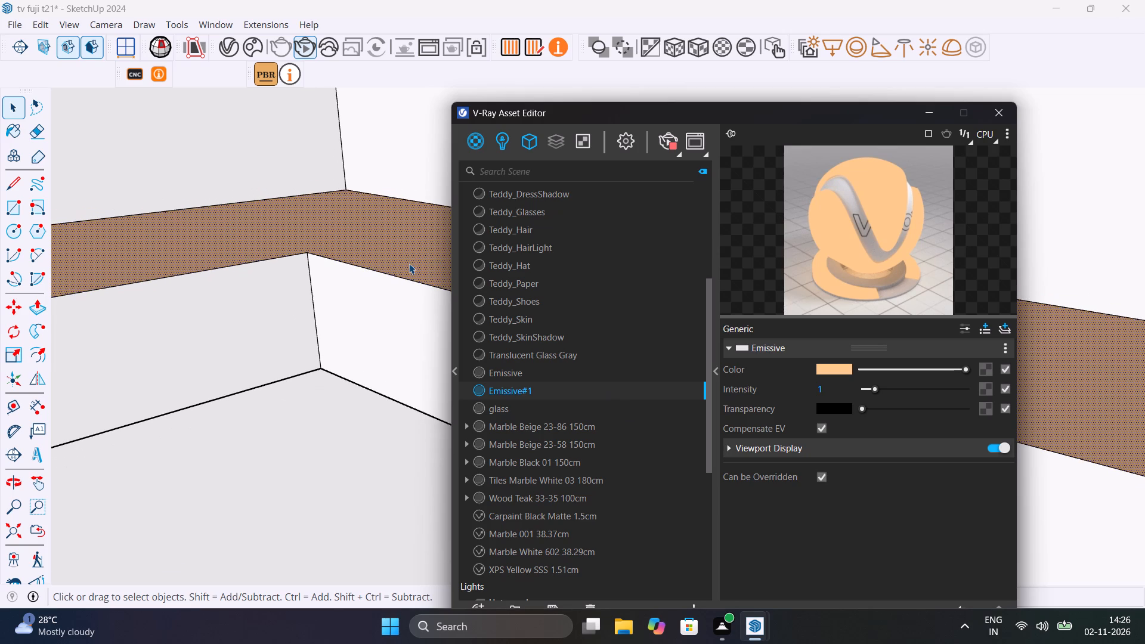
pyautogui.scroll(-2, 409, 264)
pyautogui.click(998, 110)
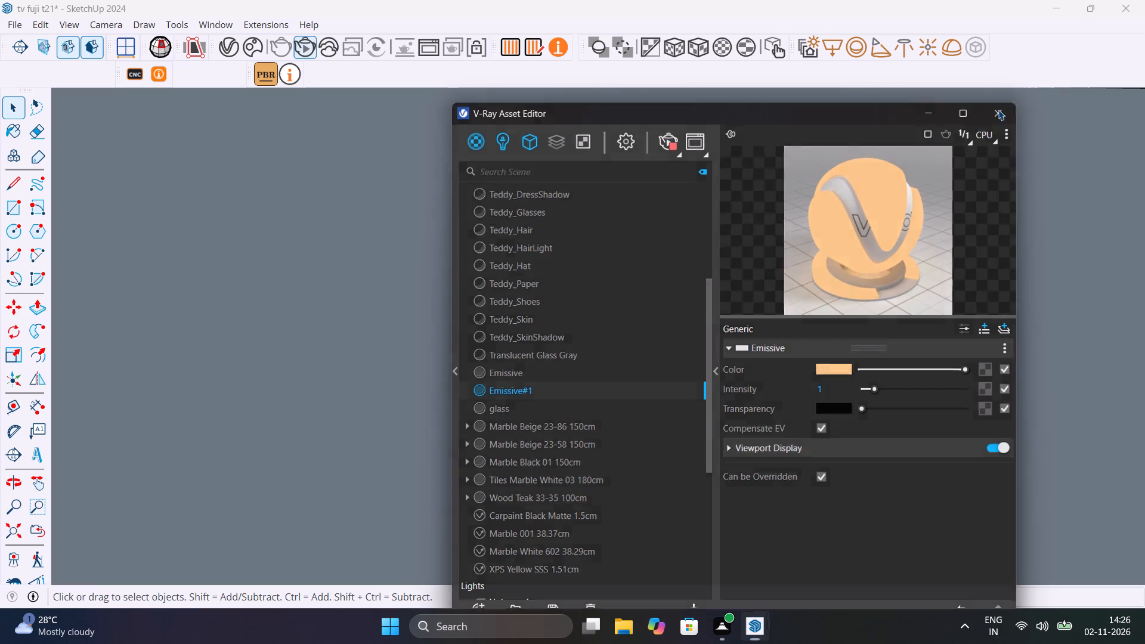
# Fit the whole room model in view and save the file.
pyautogui.click(16, 530)
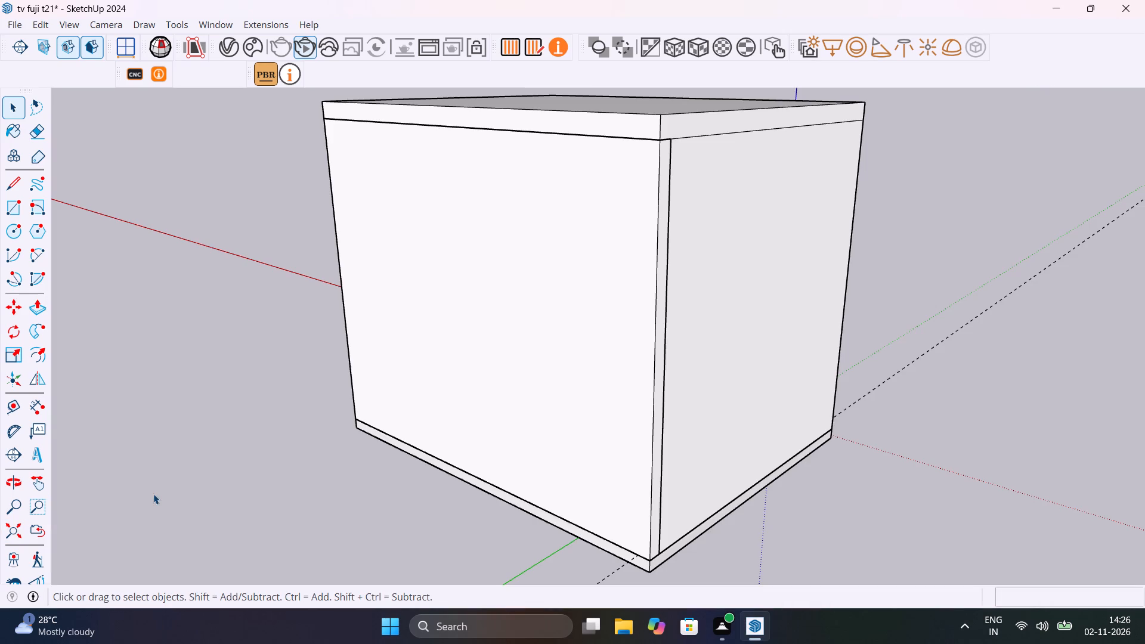
pyautogui.hotkey('ctrl', 's')
# Examine the TV unit, display niches, tall side cabinet and enclosed room through the room's open front.
pyautogui.moveTo(281, 464); pyautogui.dragTo(416, 472, button='middle')
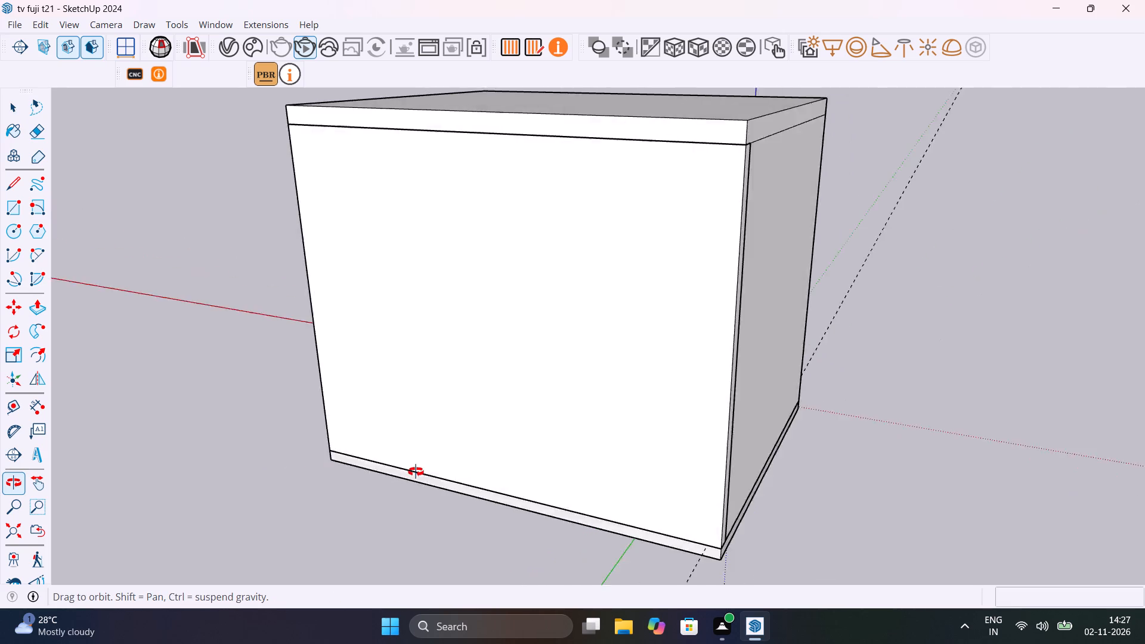
pyautogui.moveTo(416, 472); pyautogui.dragTo(946, 455, button='middle')
pyautogui.moveTo(541, 428); pyautogui.dragTo(991, 433, button='middle')
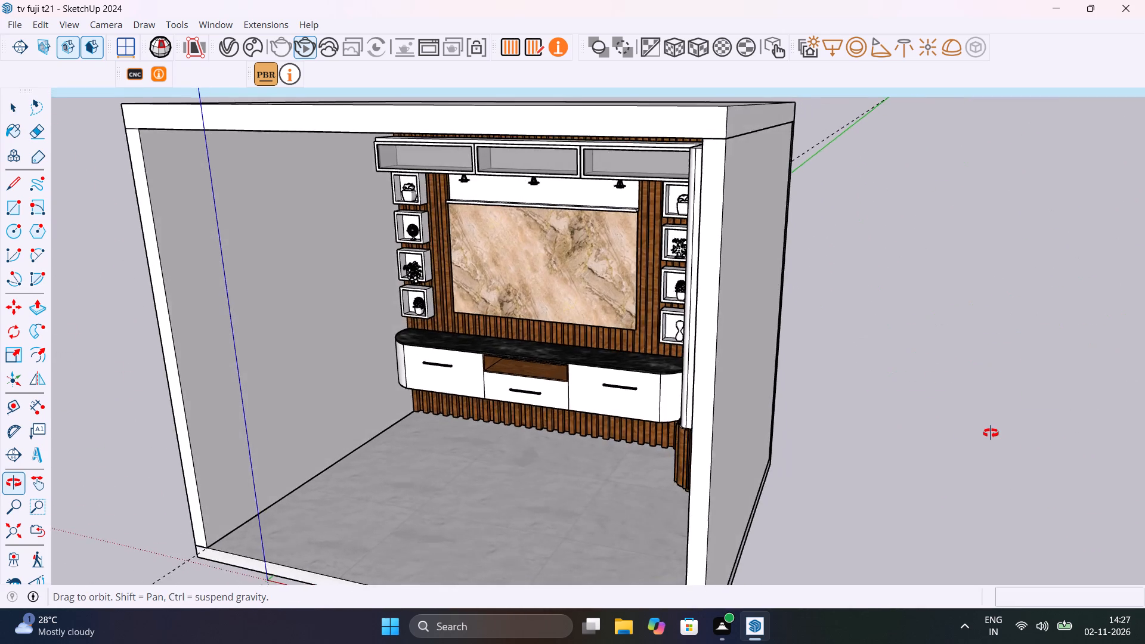
pyautogui.moveTo(991, 433); pyautogui.dragTo(1144, 375, button='middle')
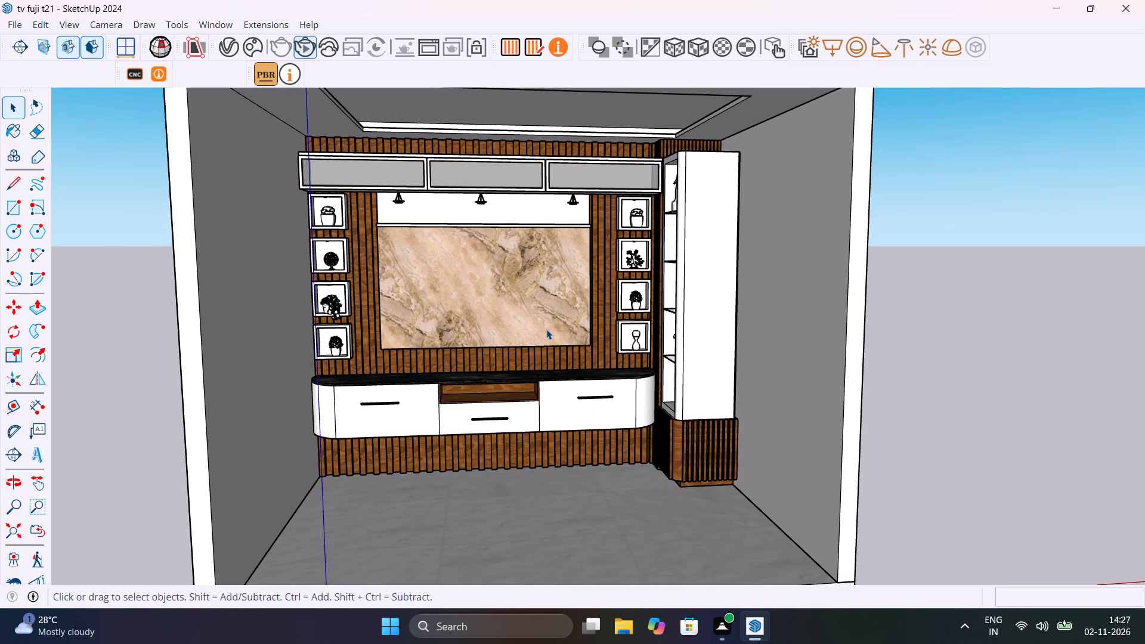
pyautogui.scroll(4, 547, 233)
pyautogui.moveTo(552, 231); pyautogui.dragTo(628, 219, button='middle')
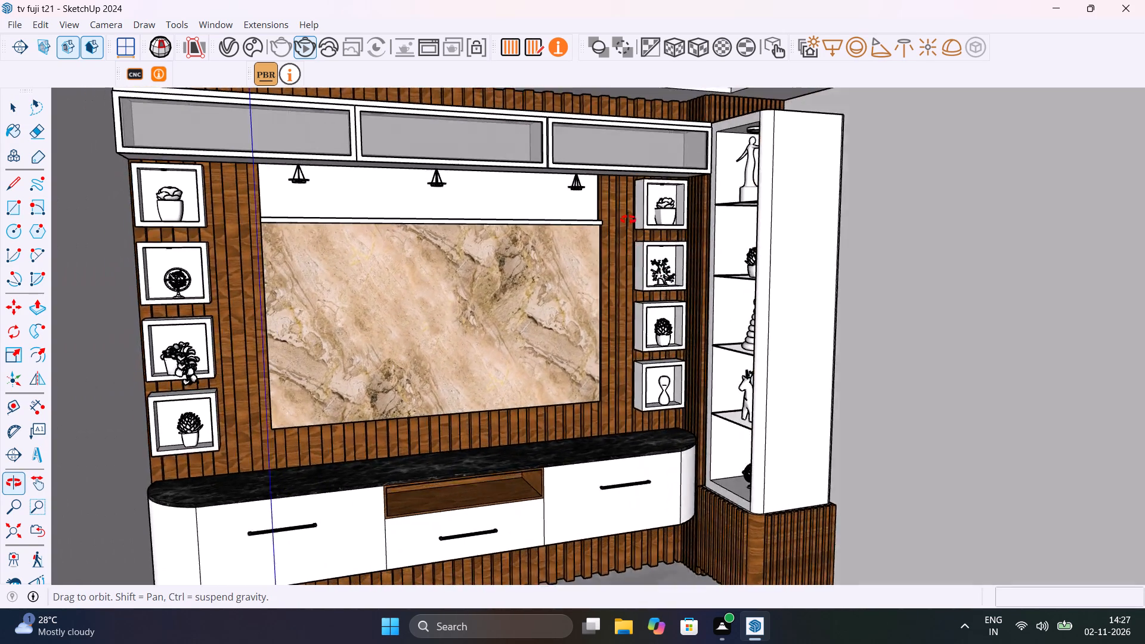
pyautogui.moveTo(628, 219); pyautogui.dragTo(758, 111, button='middle')
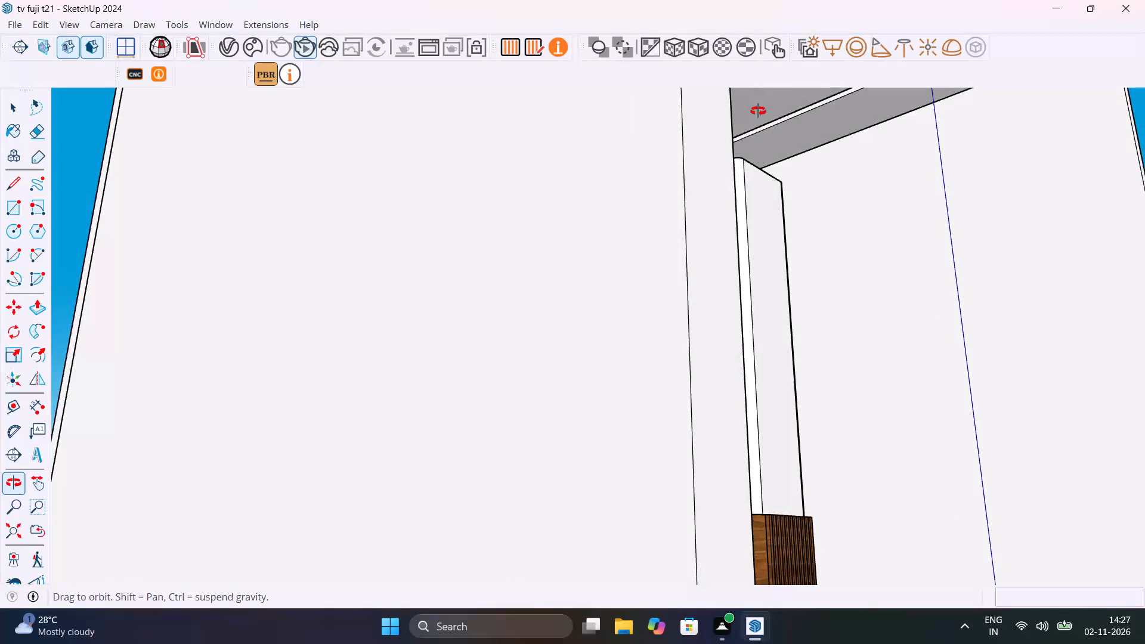
pyautogui.moveTo(758, 111); pyautogui.dragTo(583, 278, button='middle')
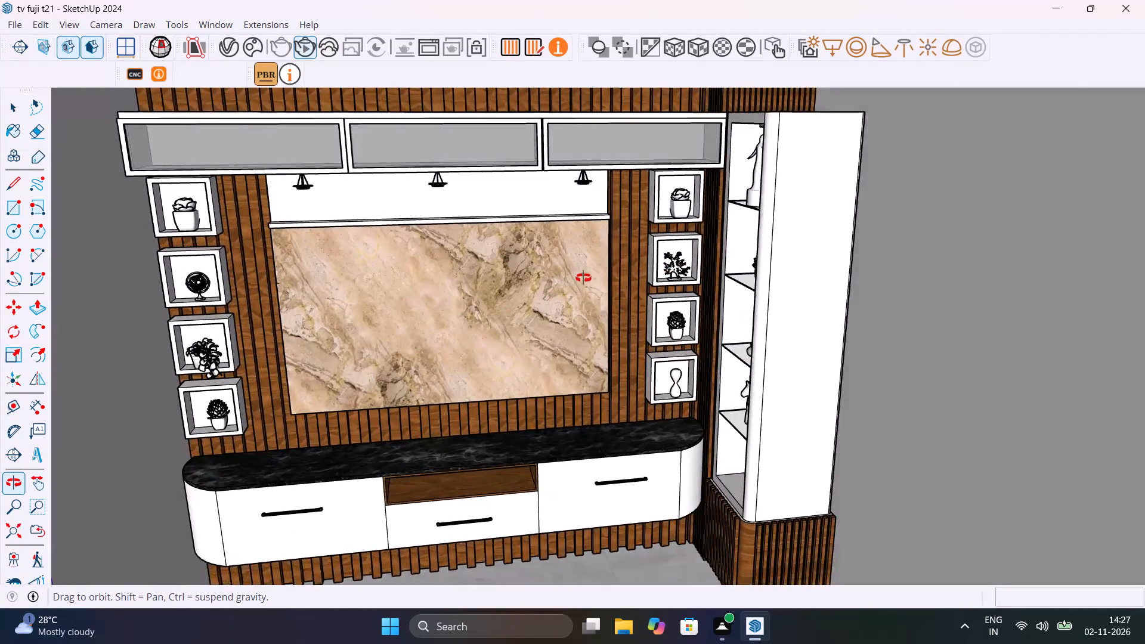
pyautogui.moveTo(583, 278); pyautogui.dragTo(645, 245, button='middle')
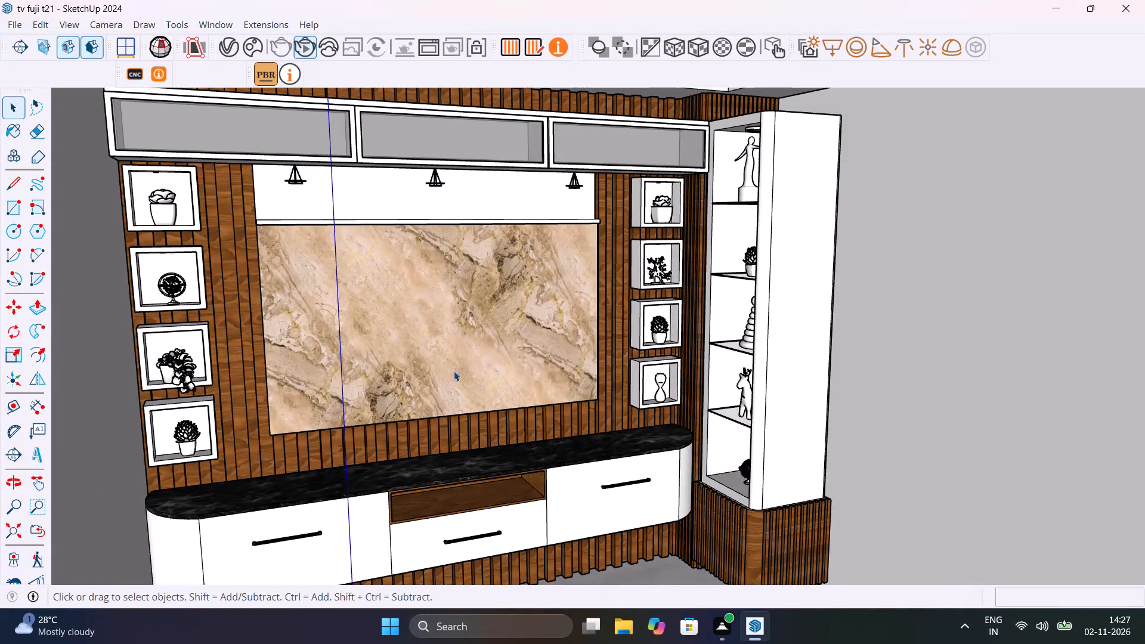
pyautogui.scroll(-3, 451, 370)
pyautogui.moveTo(478, 392); pyautogui.dragTo(612, 395, button='middle')
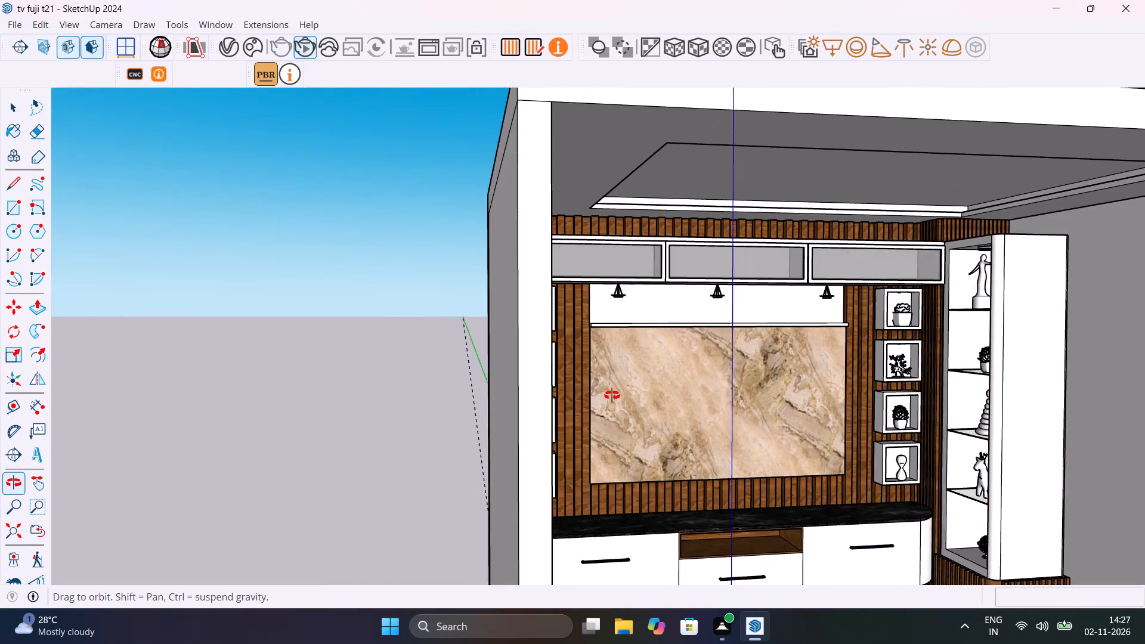
pyautogui.moveTo(612, 395); pyautogui.dragTo(439, 378, button='middle')
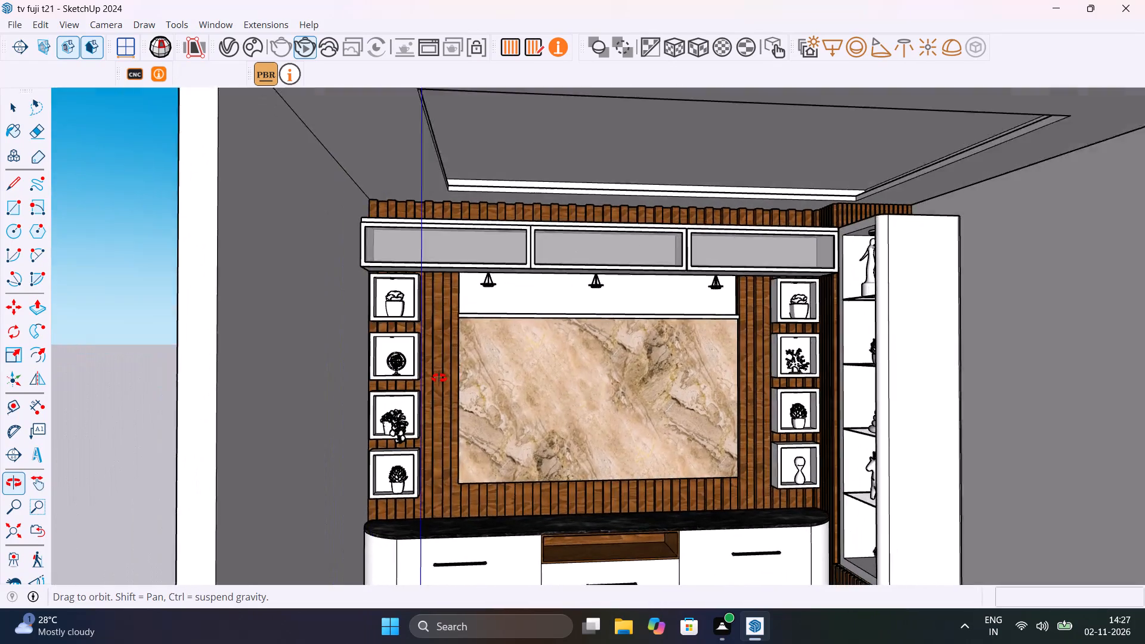
pyautogui.moveTo(439, 378); pyautogui.dragTo(445, 393, button='middle')
pyautogui.scroll(-4, 580, 444)
pyautogui.moveTo(646, 477); pyautogui.dragTo(649, 445, button='middle')
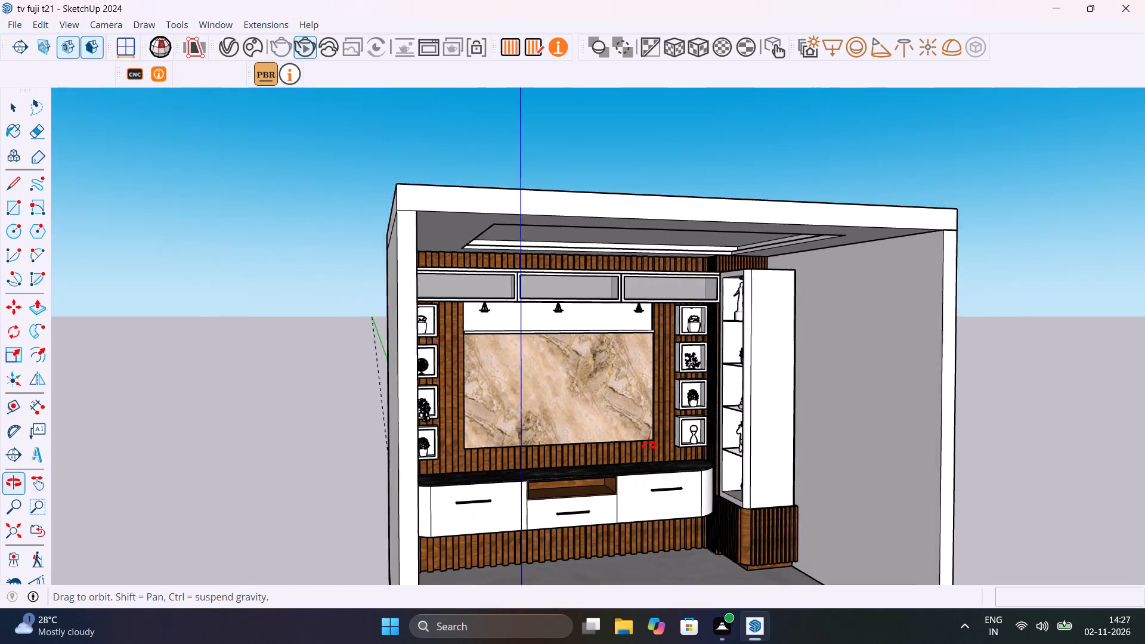
pyautogui.moveTo(649, 445); pyautogui.dragTo(661, 456, button='middle')
pyautogui.scroll(5, 657, 439)
pyautogui.keyDown('shift'); pyautogui.moveTo(660, 437); pyautogui.dragTo(615, 450, button='middle'); pyautogui.keyUp('shift')
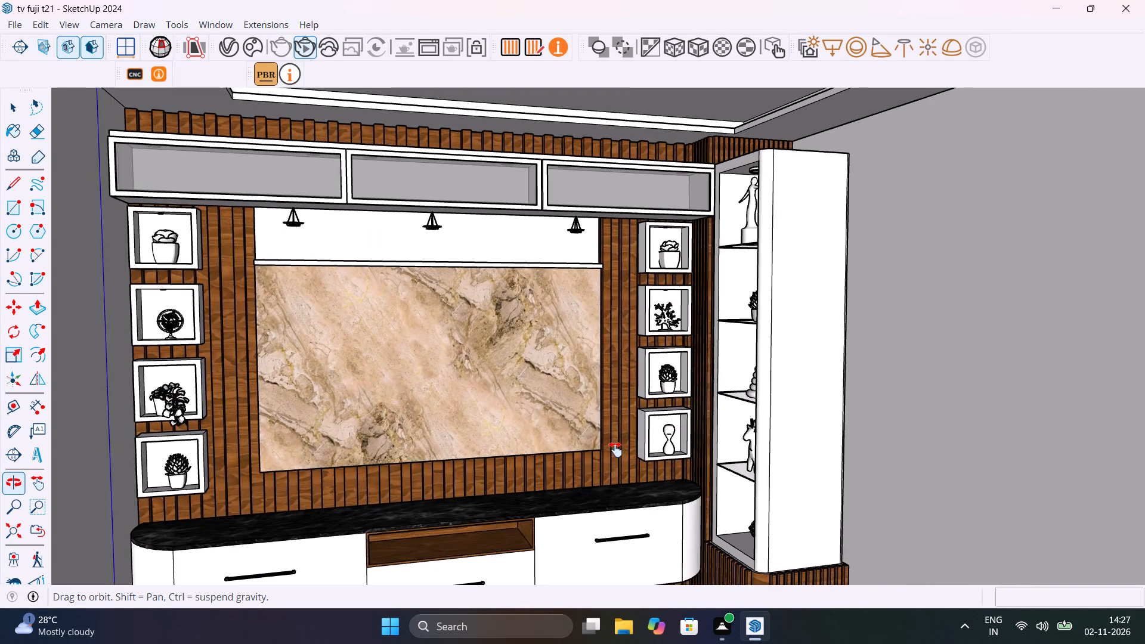
pyautogui.keyDown('shift'); pyautogui.moveTo(615, 450); pyautogui.dragTo(664, 381, button='middle'); pyautogui.keyUp('shift')
pyautogui.scroll(1, 664, 382)
pyautogui.scroll(-3, 664, 382)
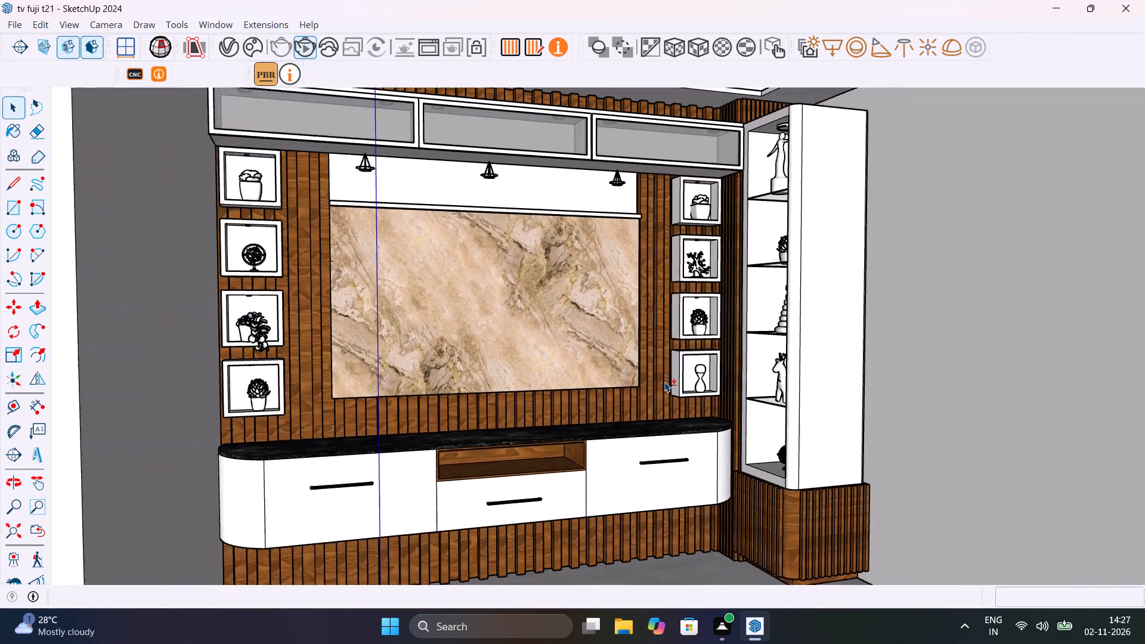
pyautogui.keyDown('shift'); pyautogui.moveTo(670, 387); pyautogui.dragTo(661, 411, button='middle'); pyautogui.keyUp('shift')
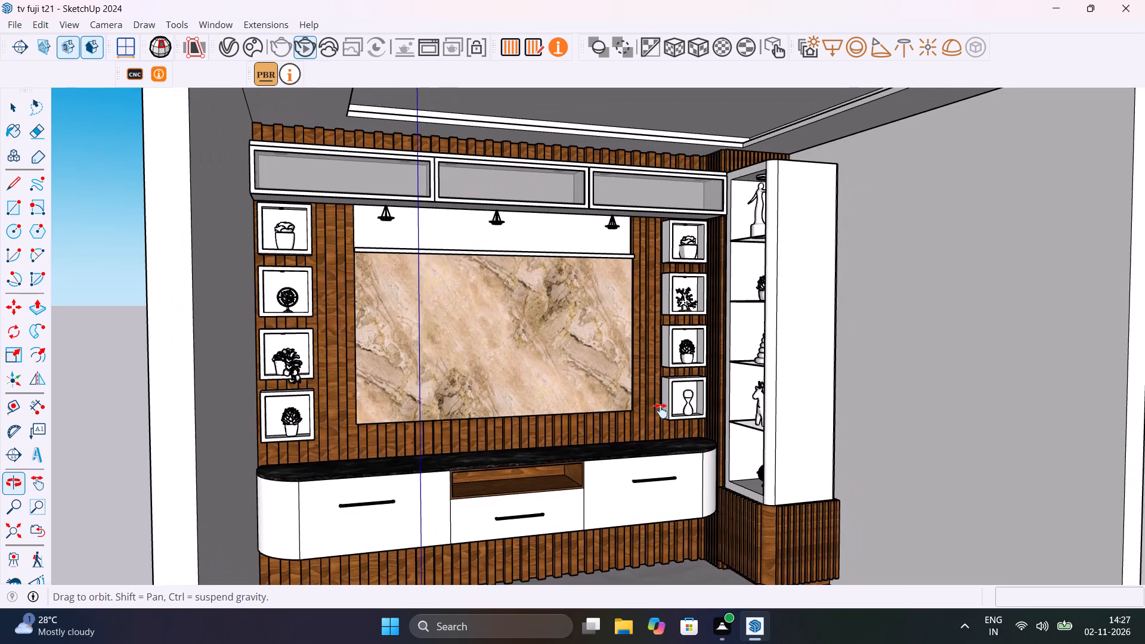
pyautogui.keyDown('shift'); pyautogui.moveTo(661, 411); pyautogui.dragTo(673, 391, button='middle'); pyautogui.keyUp('shift')
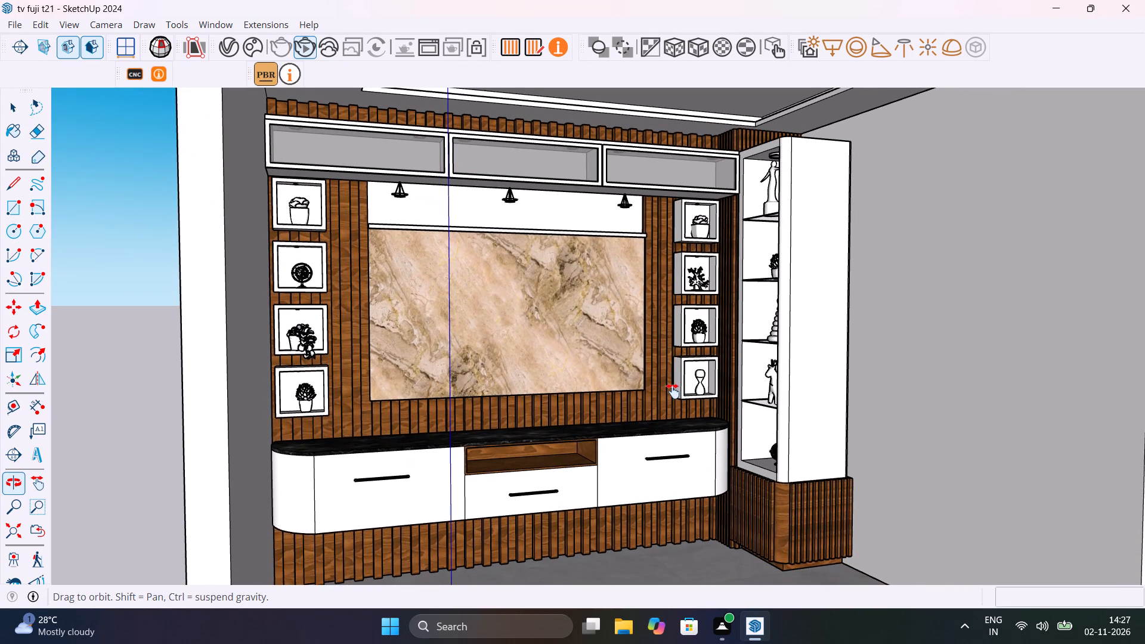
pyautogui.keyDown('shift'); pyautogui.moveTo(673, 391); pyautogui.dragTo(673, 392, button='middle'); pyautogui.keyUp('shift')
pyautogui.scroll(-5, 673, 392)
pyautogui.moveTo(728, 414); pyautogui.dragTo(650, 380, button='middle')
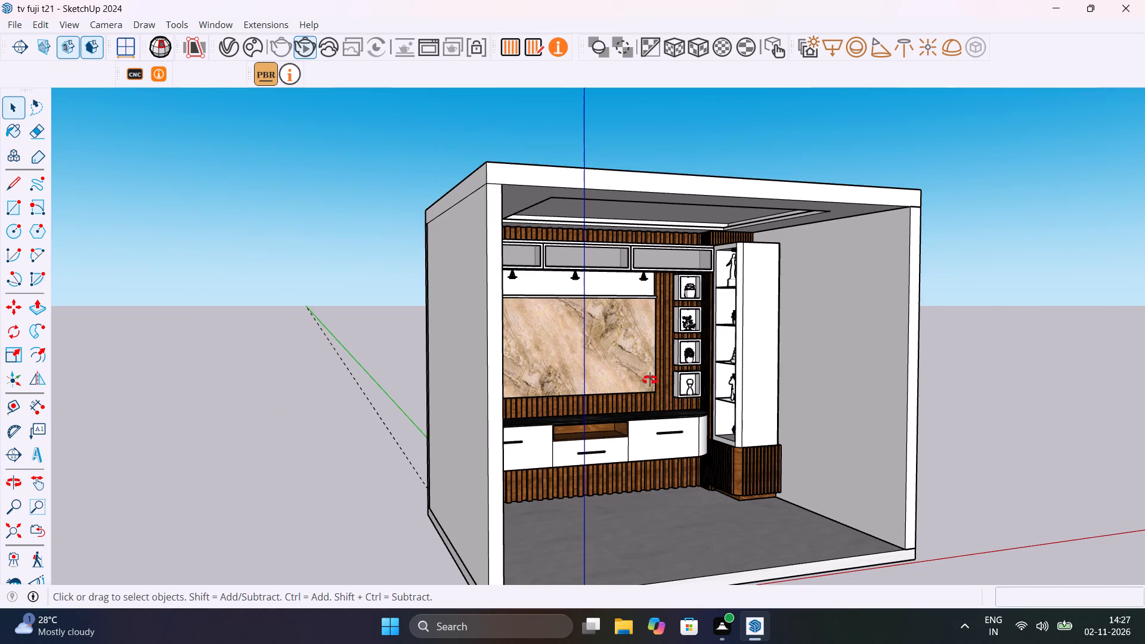
pyautogui.moveTo(650, 380); pyautogui.dragTo(715, 342, button='middle')
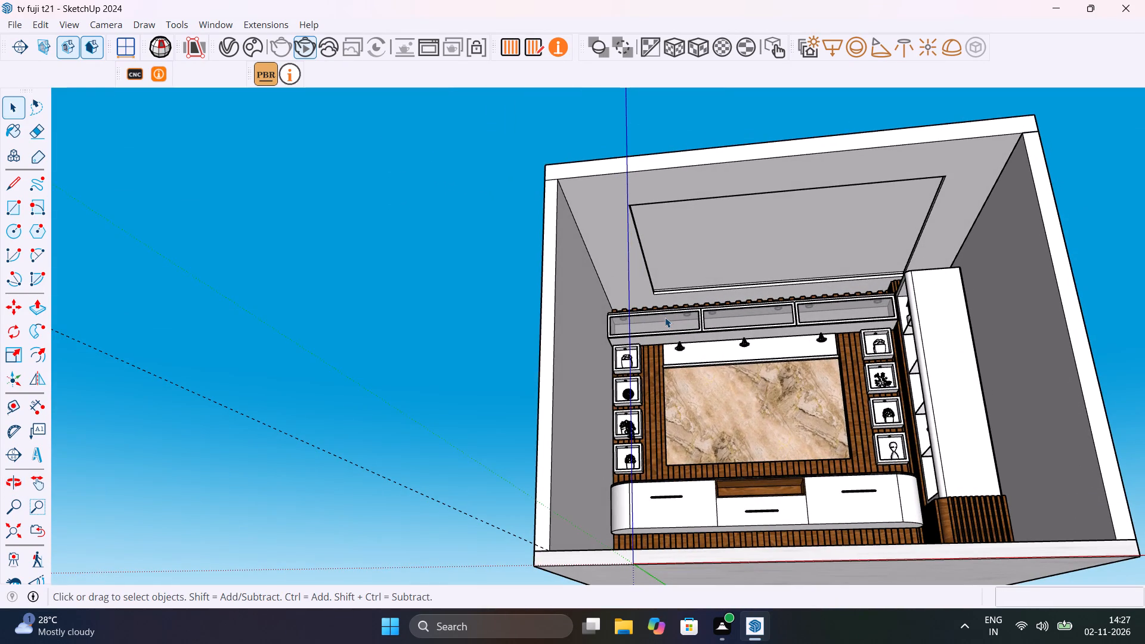
# Inspect the recessed ceiling and the side wall beside the niches, selecting their connected geometry to check how they join.
pyautogui.scroll(8, 635, 281)
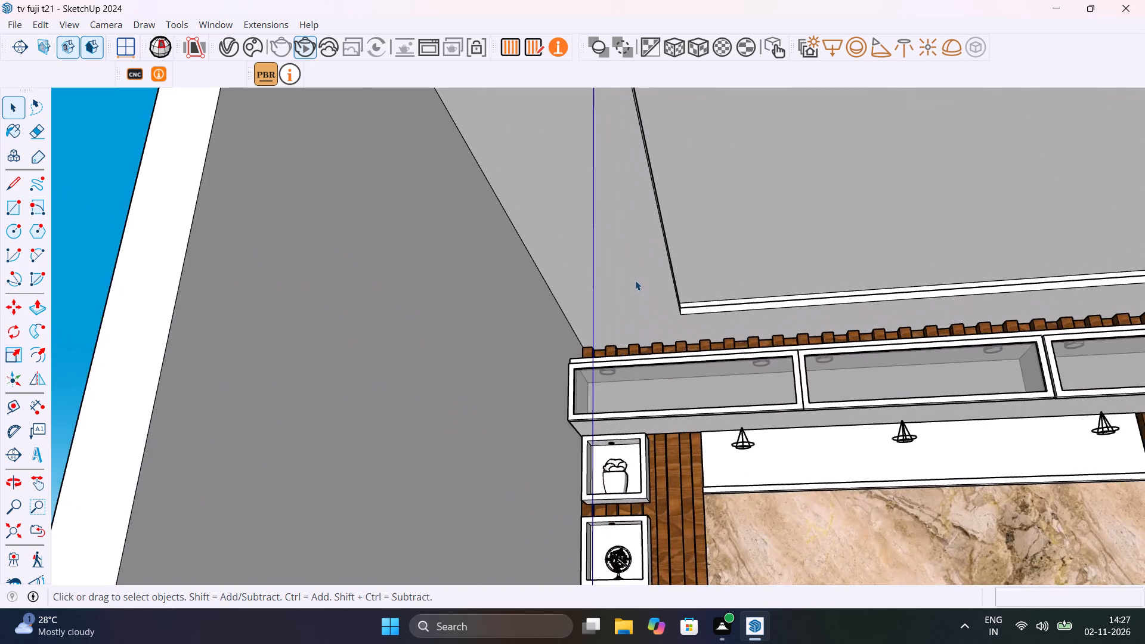
pyautogui.scroll(5, 635, 280)
pyautogui.scroll(-12, 646, 323)
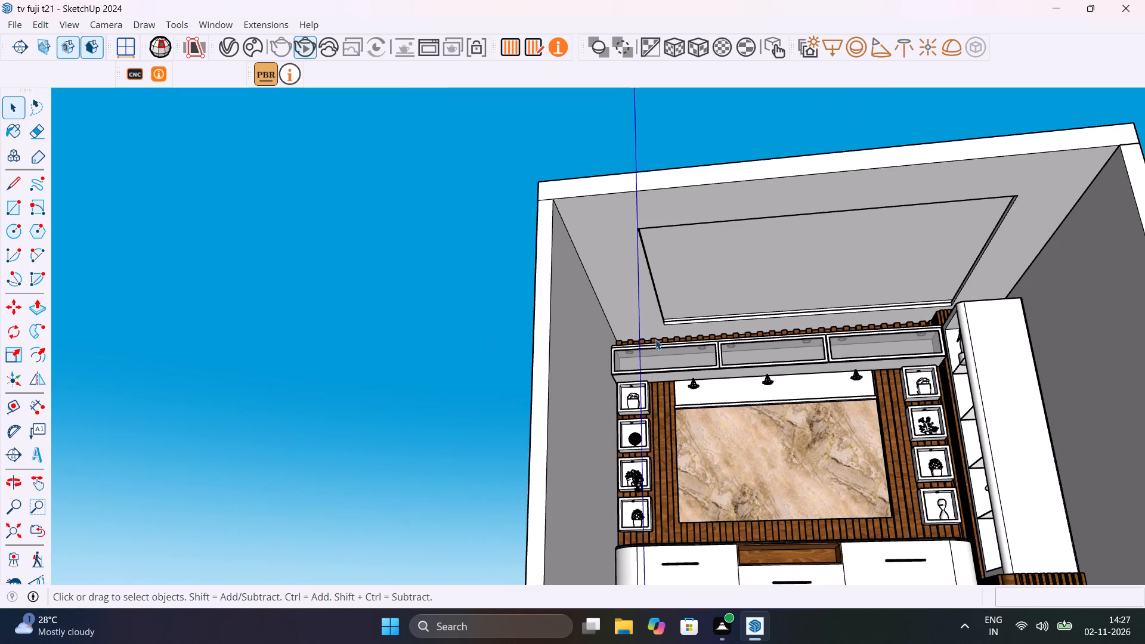
pyautogui.keyDown('shift'); pyautogui.moveTo(655, 339); pyautogui.dragTo(586, 402, button='middle'); pyautogui.keyUp('shift')
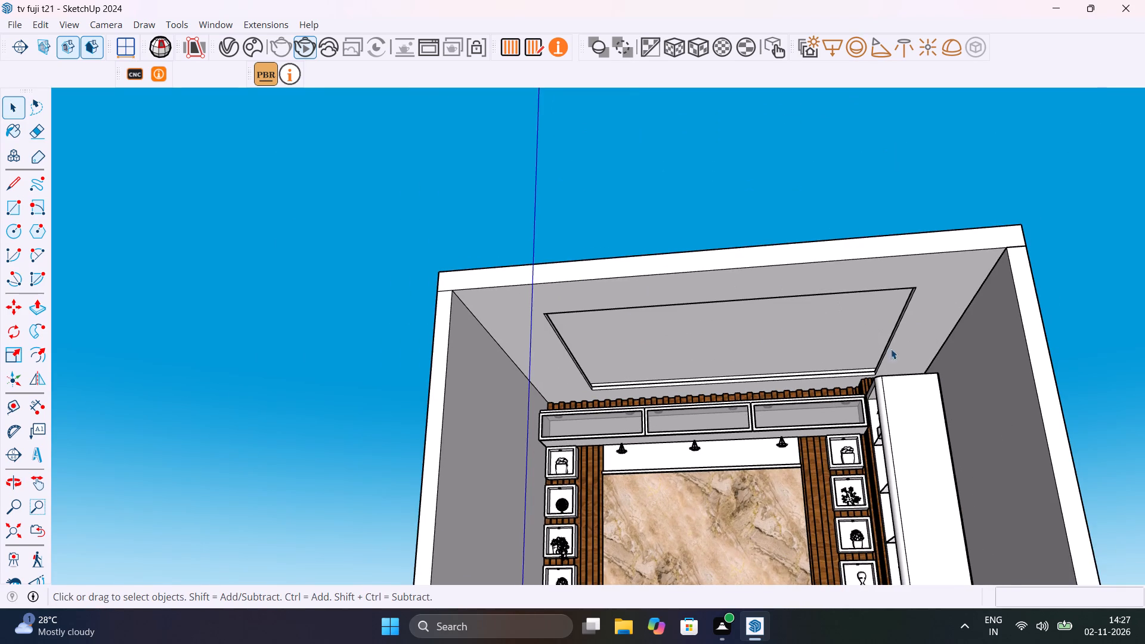
pyautogui.scroll(5, 920, 302)
pyautogui.click(943, 220)
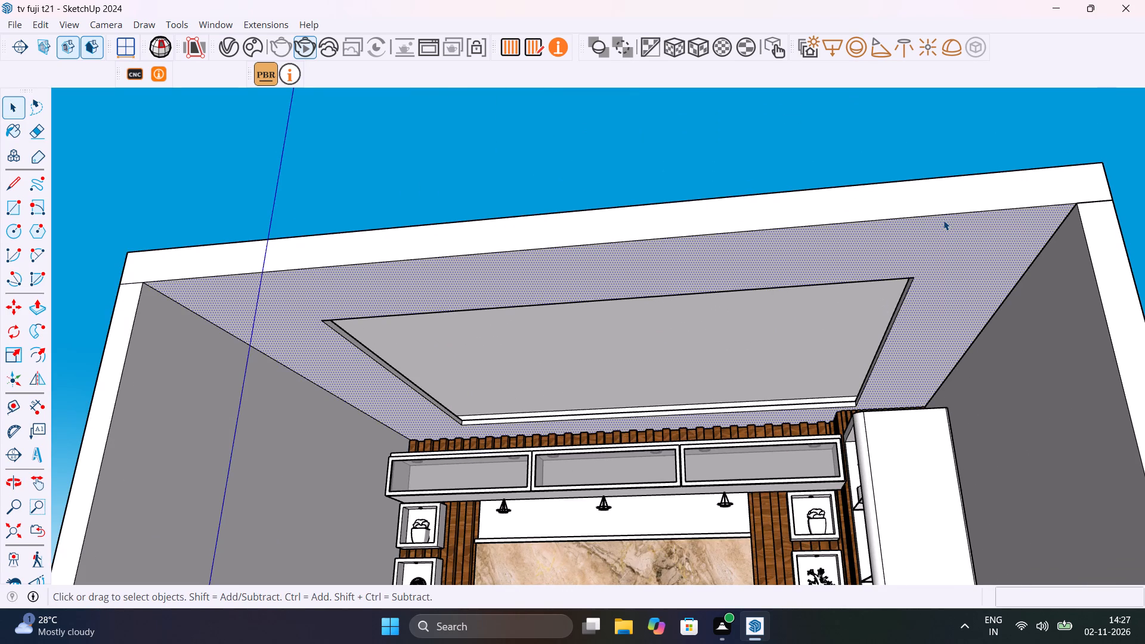
pyautogui.tripleClick(930, 206)
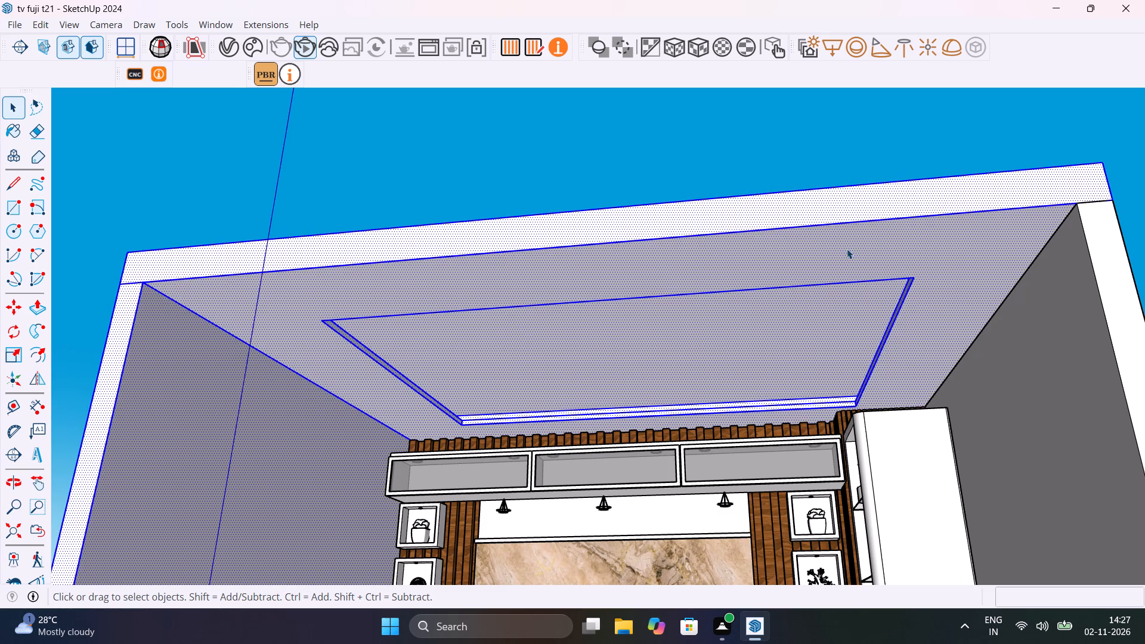
pyautogui.click(320, 194)
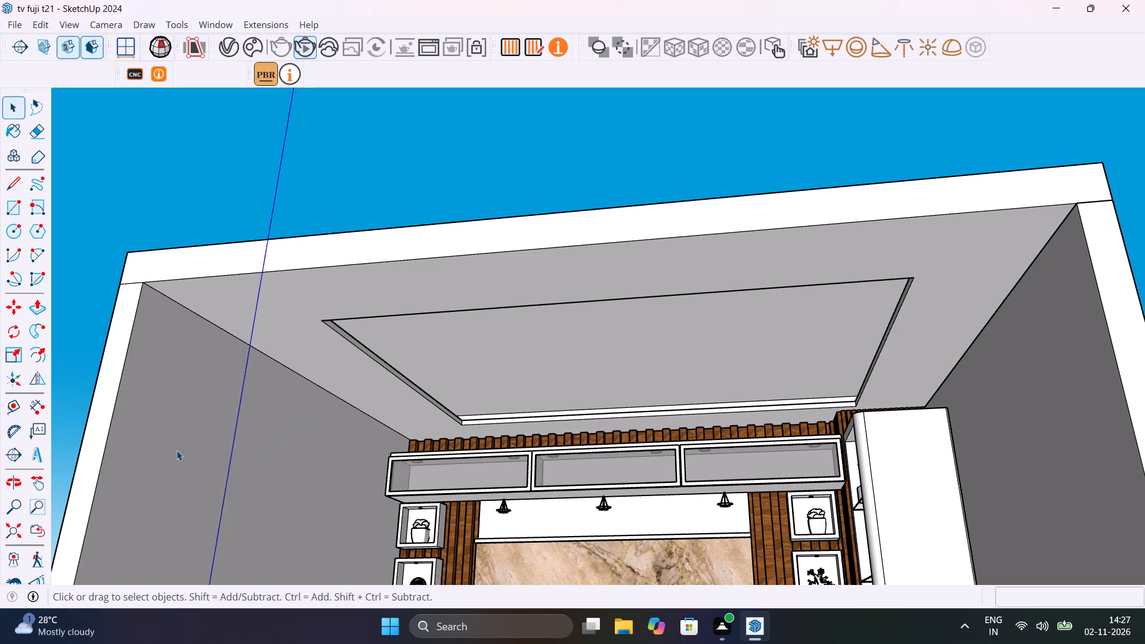
pyautogui.click(177, 450)
pyautogui.scroll(-6, 246, 335)
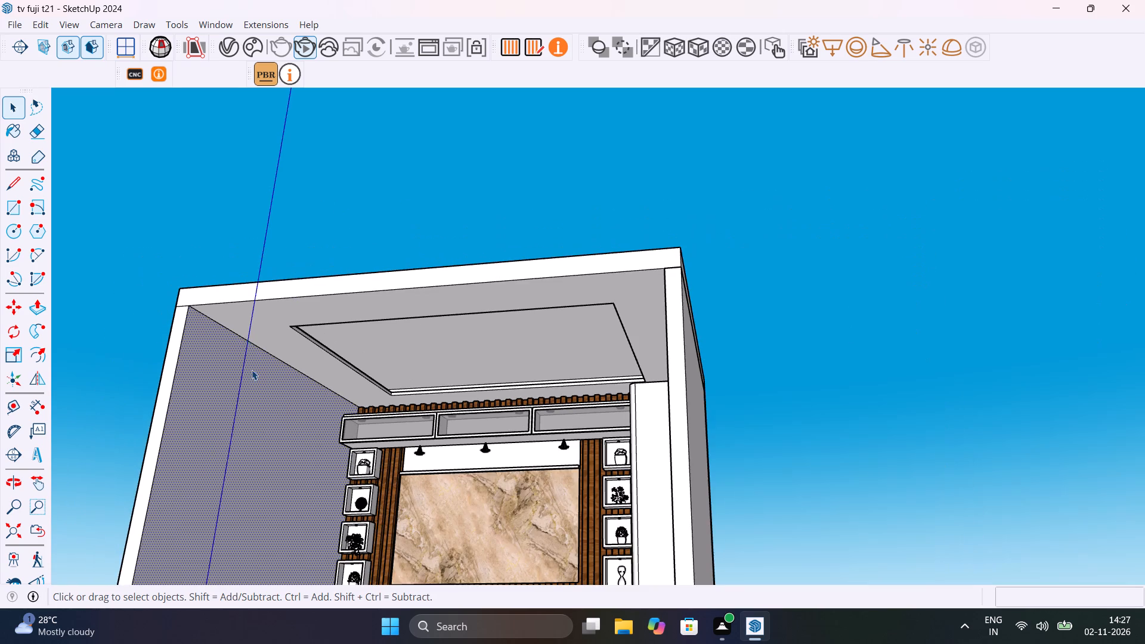
pyautogui.keyDown('shift'); pyautogui.moveTo(272, 365); pyautogui.dragTo(632, 444, button='middle'); pyautogui.keyUp('shift')
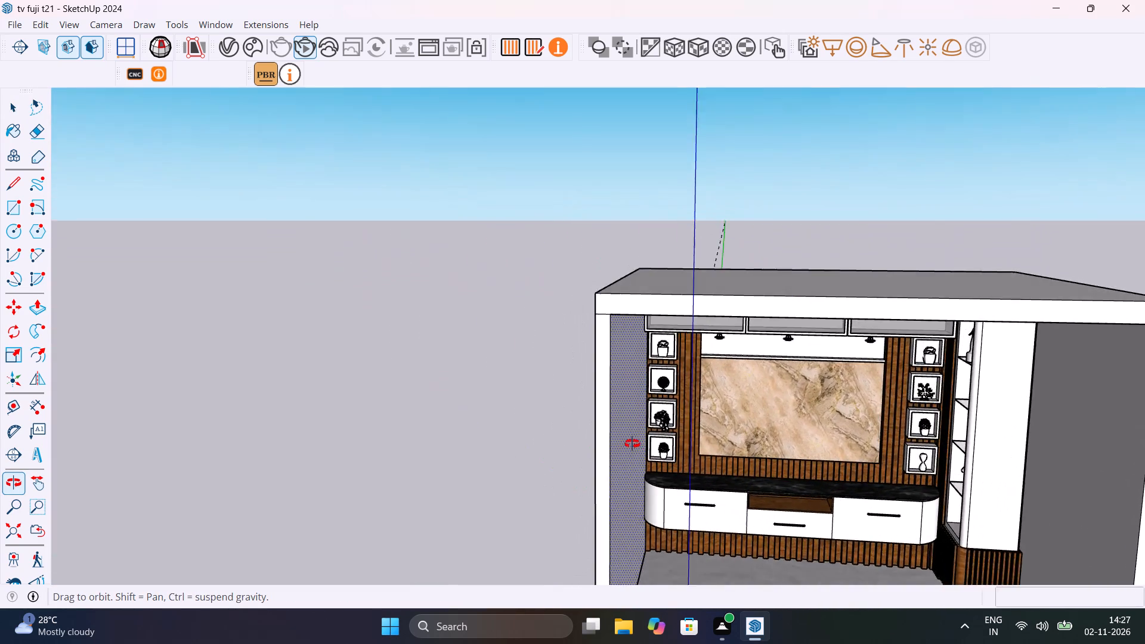
pyautogui.keyDown('shift'); pyautogui.moveTo(632, 444); pyautogui.dragTo(569, 415, button='middle'); pyautogui.keyUp('shift')
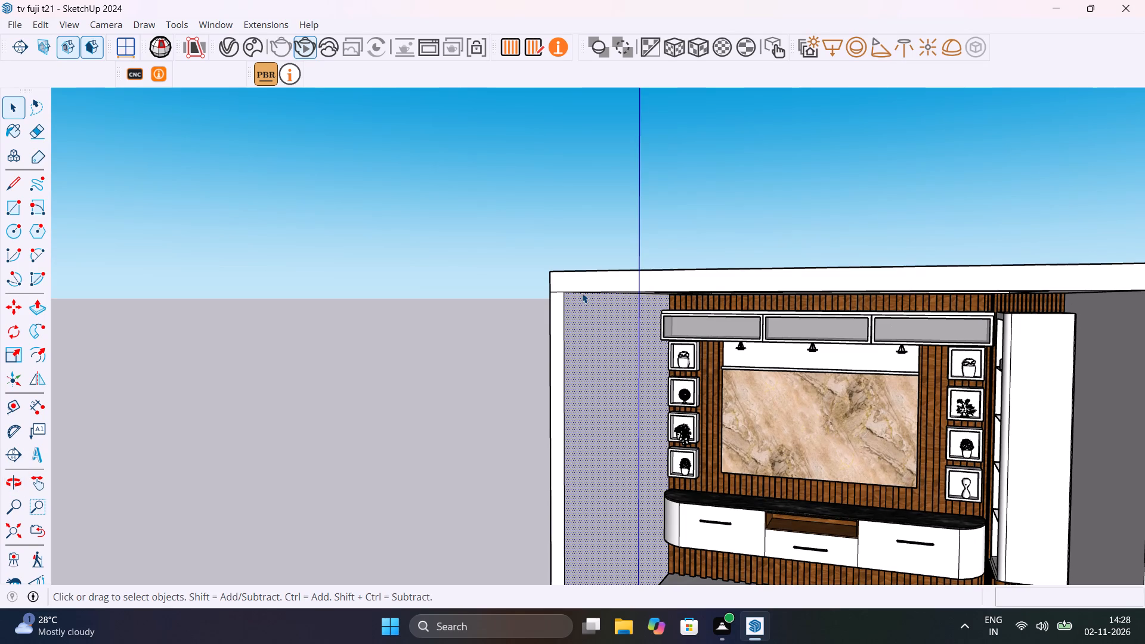
pyautogui.tripleClick(562, 326)
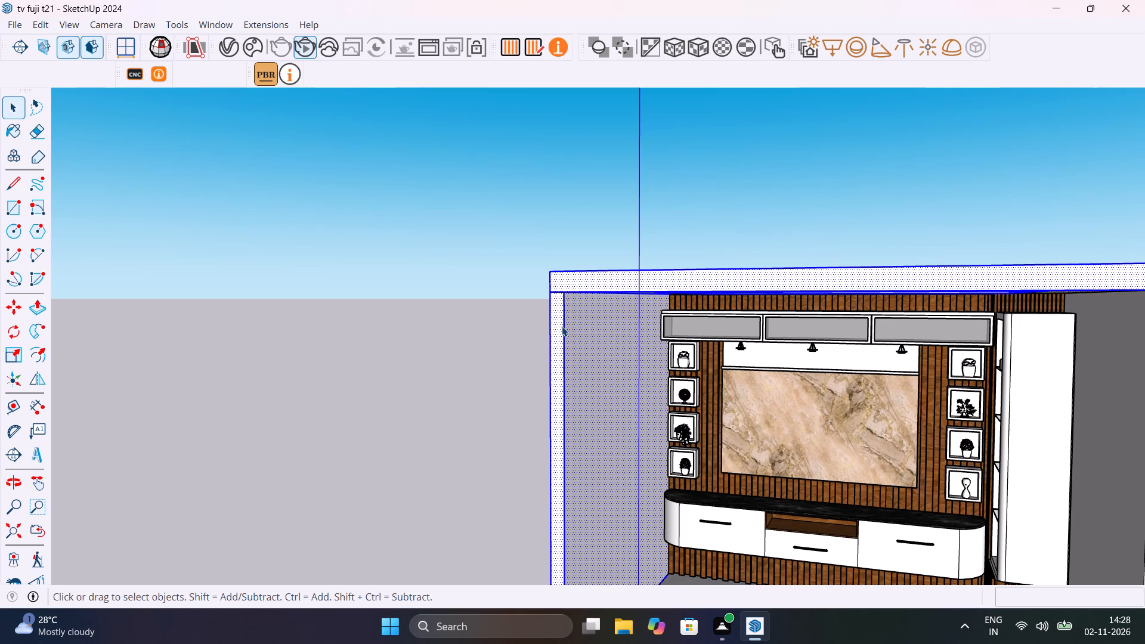
pyautogui.keyDown('shift'); pyautogui.click(605, 276); pyautogui.keyUp('shift')
pyautogui.moveTo(626, 334); pyautogui.dragTo(991, 402, button='middle')
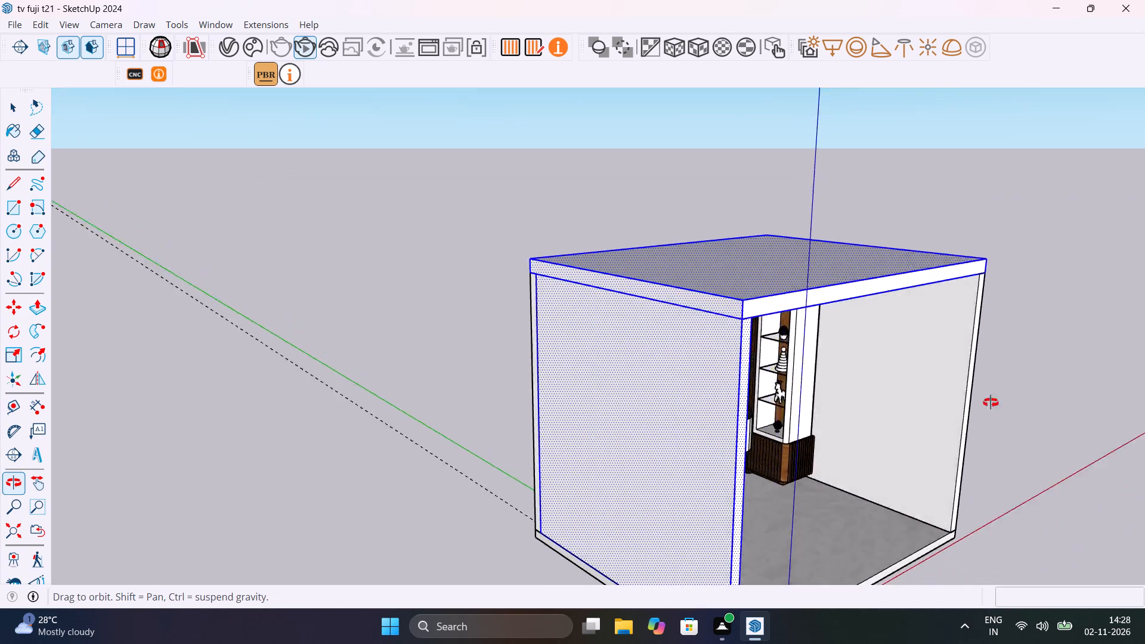
pyautogui.moveTo(991, 402); pyautogui.dragTo(729, 426, button='middle')
pyautogui.click(402, 326)
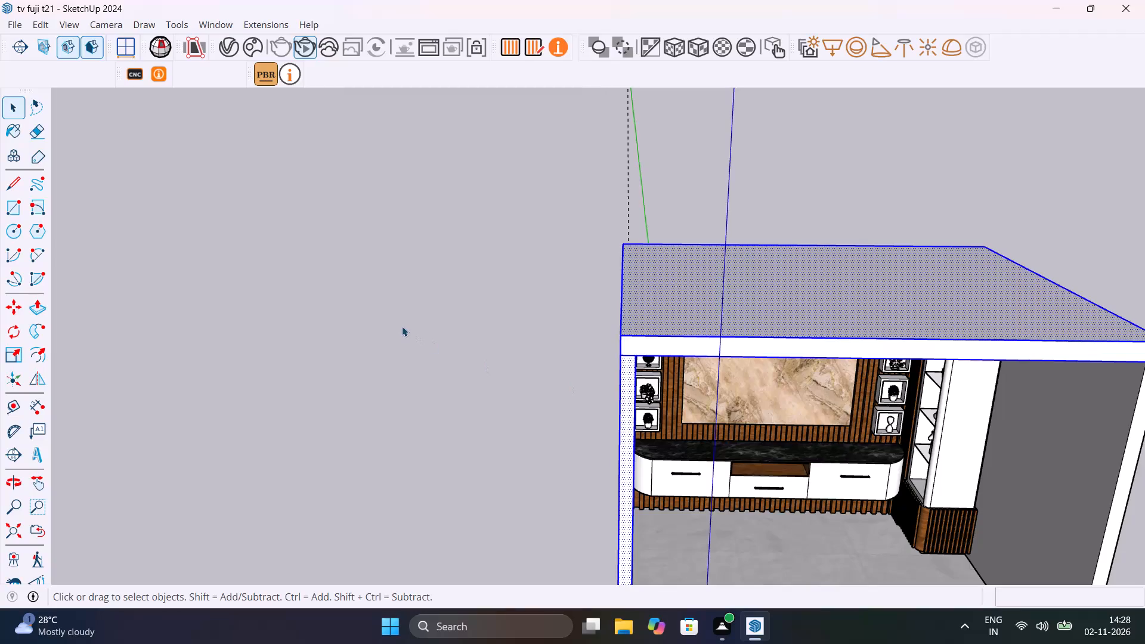
# Examine the side wall, ceiling recess and TV unit wall again from outside and through the open front.
pyautogui.scroll(13, 633, 372)
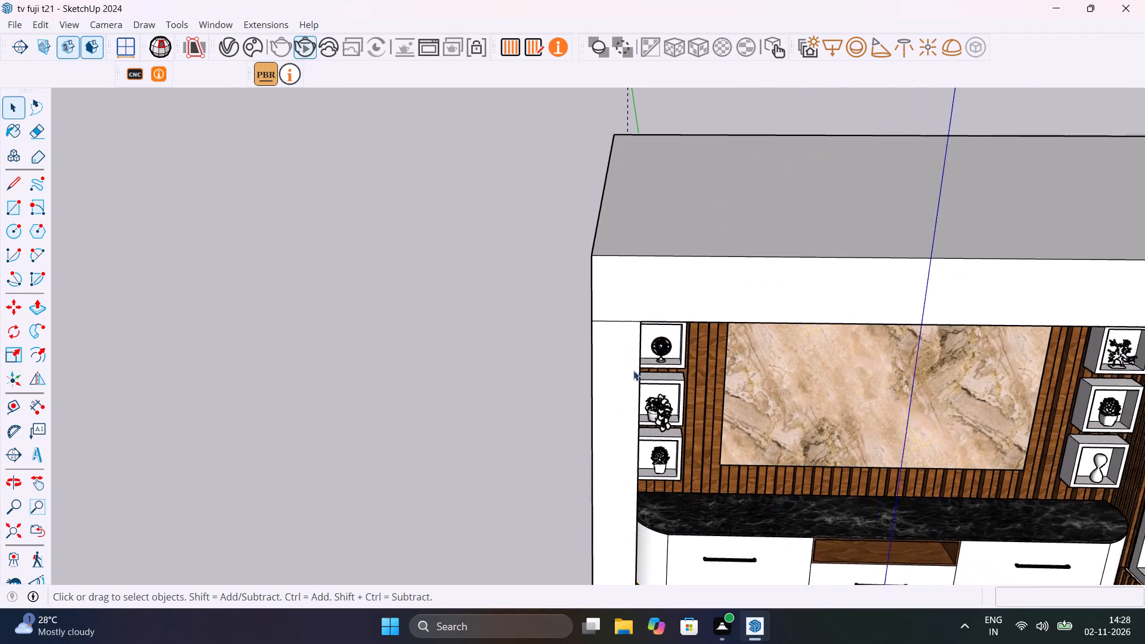
pyautogui.scroll(2, 633, 370)
pyautogui.moveTo(666, 337); pyautogui.dragTo(747, 323, button='middle')
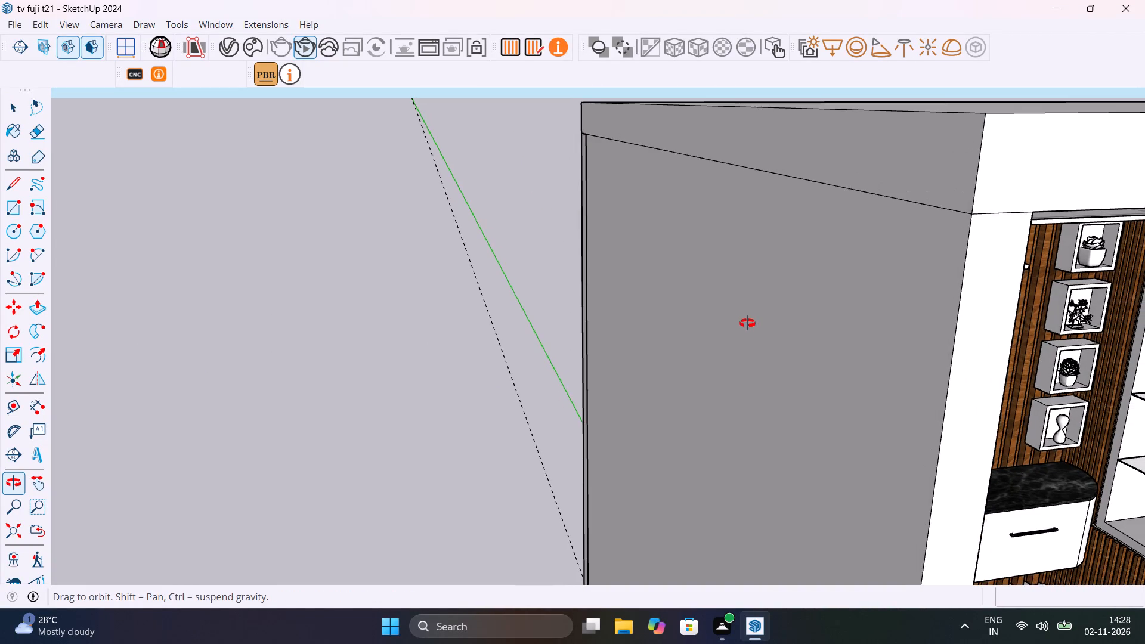
pyautogui.moveTo(747, 323); pyautogui.dragTo(552, 292, button='middle')
pyautogui.scroll(-6, 700, 306)
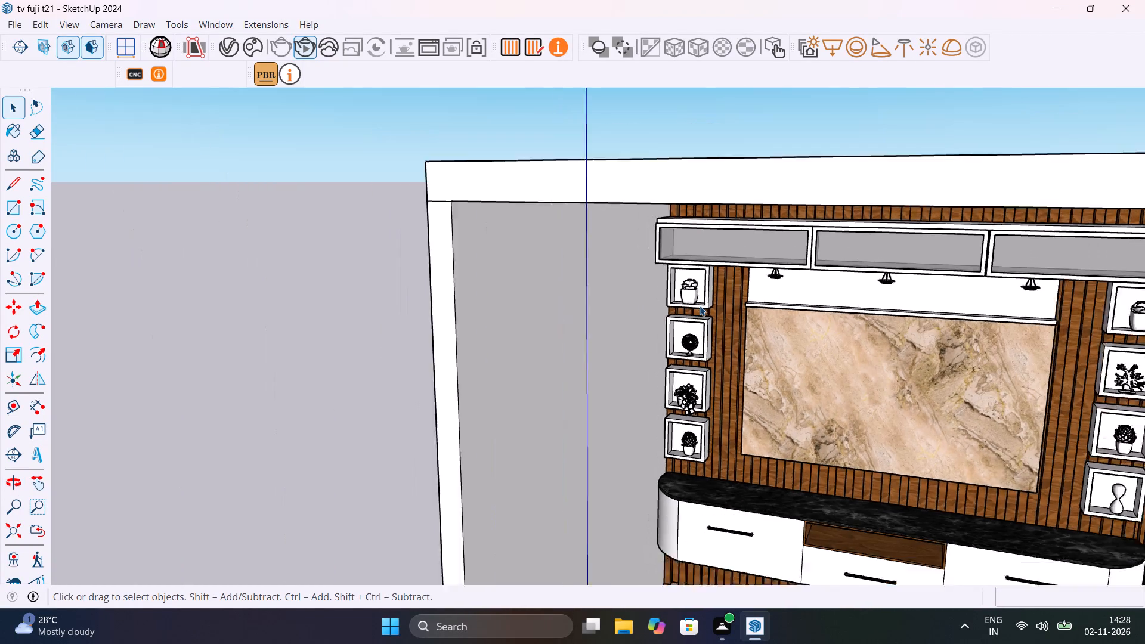
pyautogui.scroll(-2, 700, 306)
pyautogui.moveTo(715, 325); pyautogui.dragTo(873, 348, button='middle')
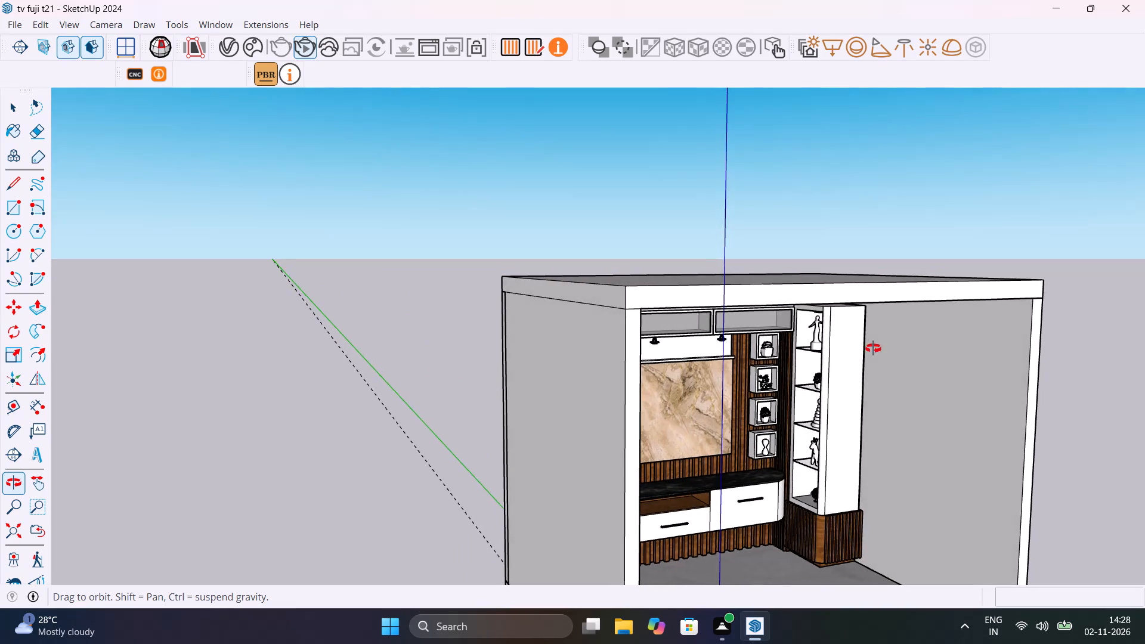
pyautogui.moveTo(873, 348); pyautogui.dragTo(847, 296, button='middle')
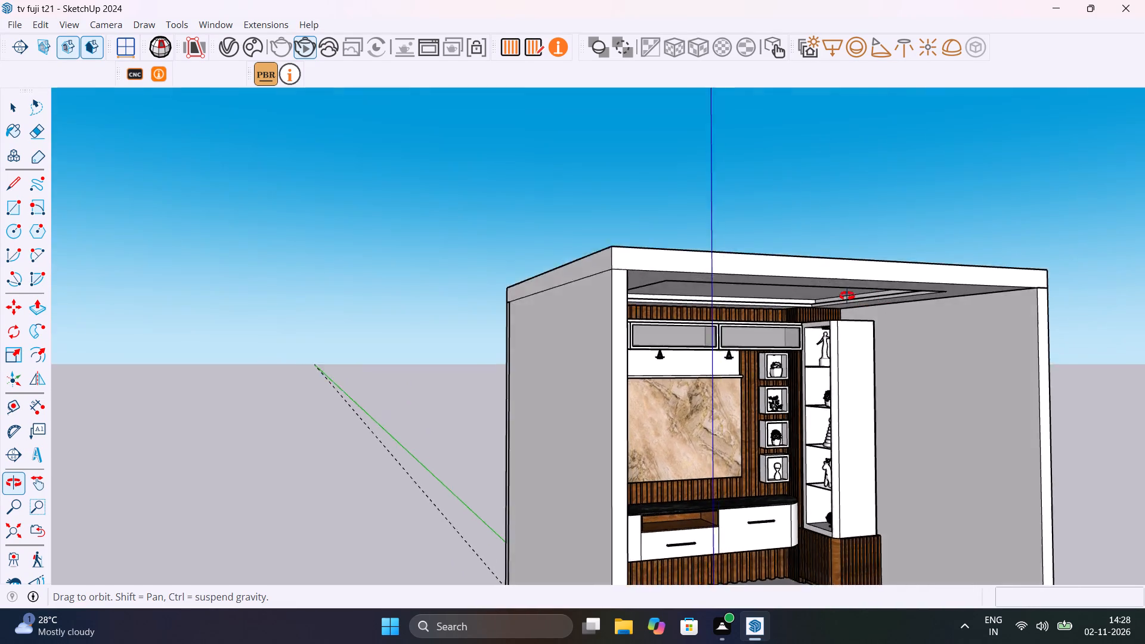
pyautogui.moveTo(847, 296); pyautogui.dragTo(762, 309, button='middle')
pyautogui.scroll(3, 784, 364)
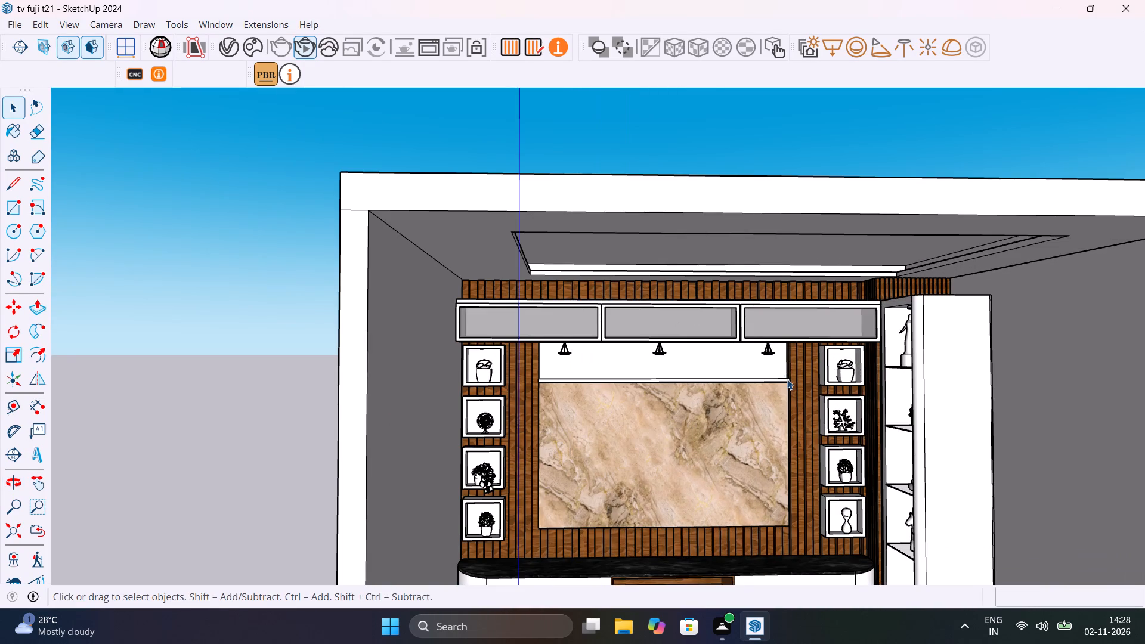
pyautogui.keyDown('shift'); pyautogui.moveTo(787, 379); pyautogui.dragTo(775, 264, button='middle'); pyautogui.keyUp('shift')
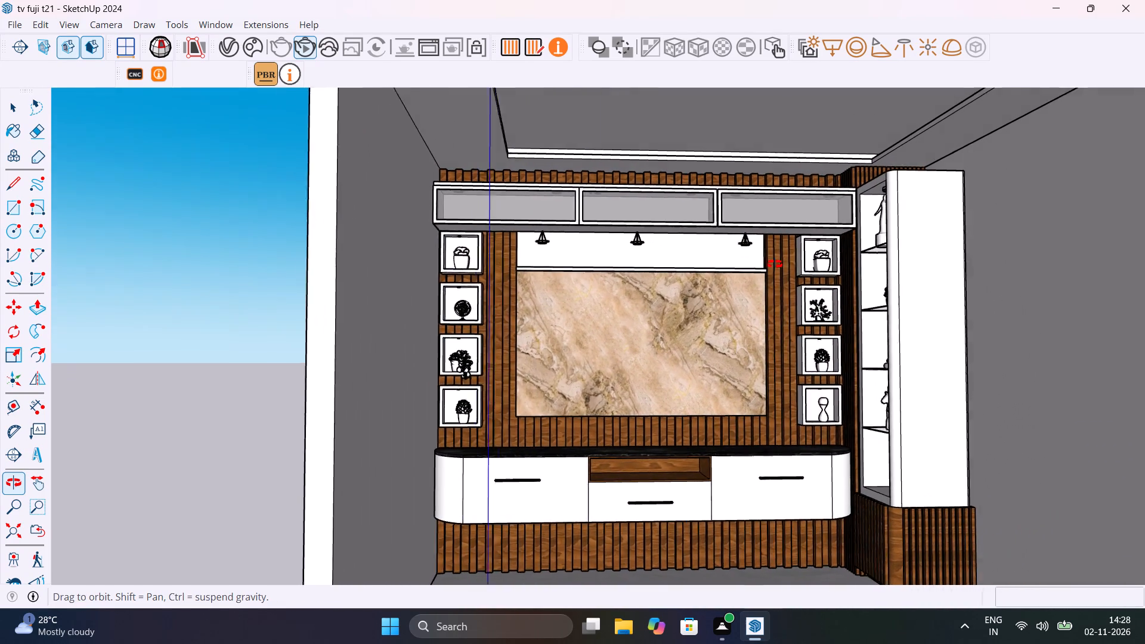
# Examine the TV unit, marble panel, display niches and tall side cabinet from close up and through the room's open front.
pyautogui.keyDown('shift'); pyautogui.moveTo(775, 264); pyautogui.dragTo(799, 262, button='middle'); pyautogui.keyUp('shift')
pyautogui.scroll(3, 819, 275)
pyautogui.keyDown('shift'); pyautogui.moveTo(827, 320); pyautogui.dragTo(835, 270, button='middle'); pyautogui.keyUp('shift')
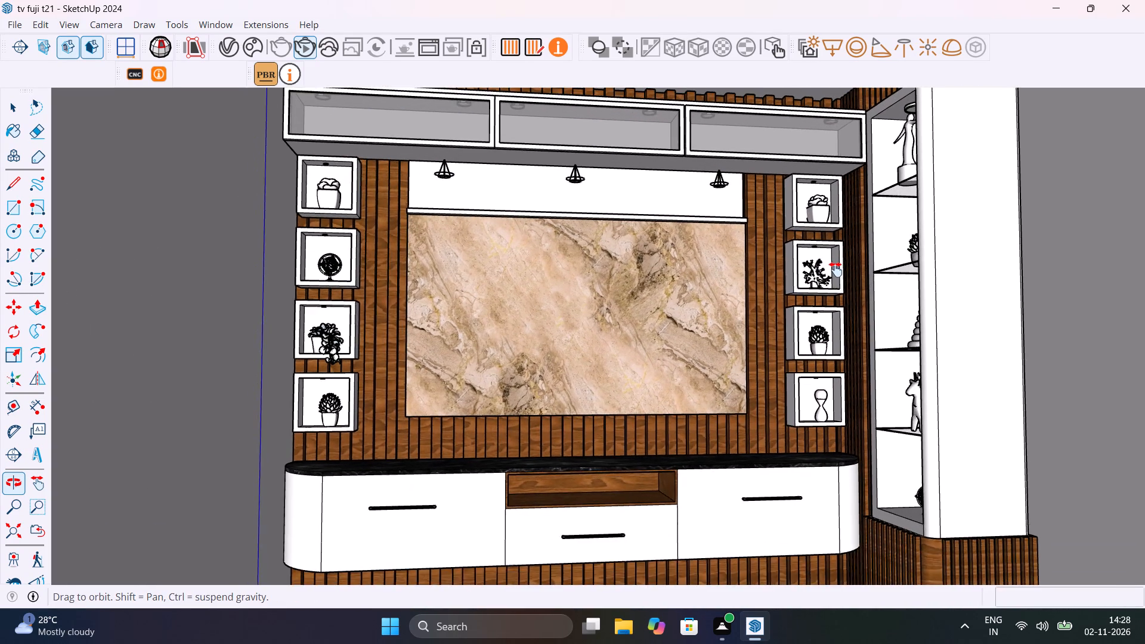
pyautogui.keyDown('shift'); pyautogui.moveTo(835, 270); pyautogui.dragTo(833, 270, button='middle'); pyautogui.keyUp('shift')
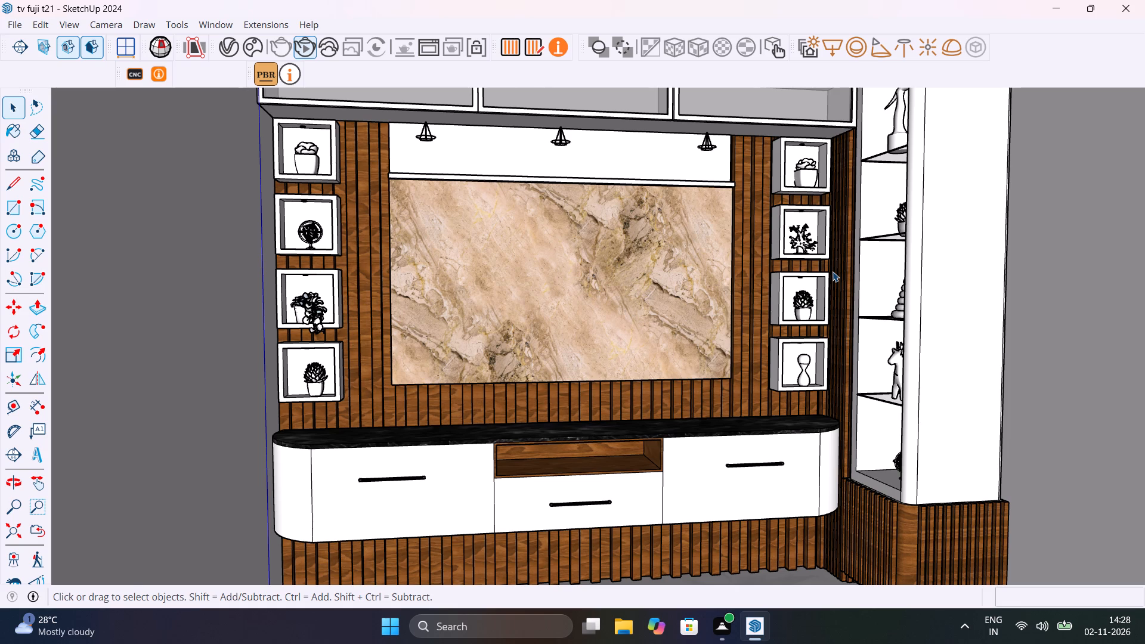
pyautogui.scroll(-1, 816, 290)
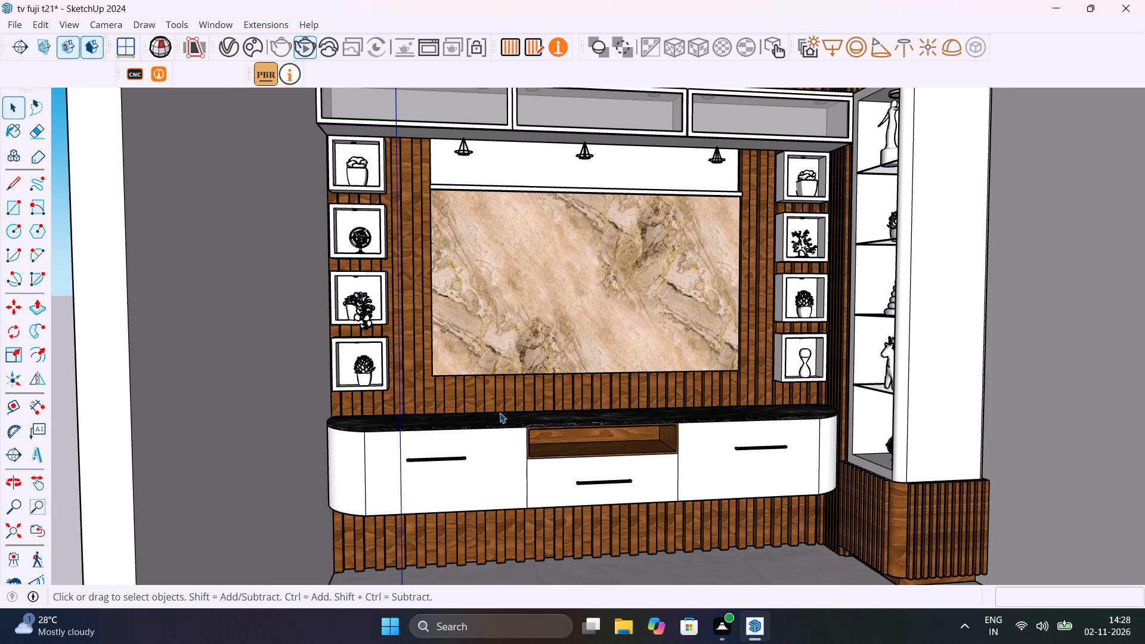
pyautogui.scroll(-2, 500, 413)
pyautogui.scroll(1, 500, 413)
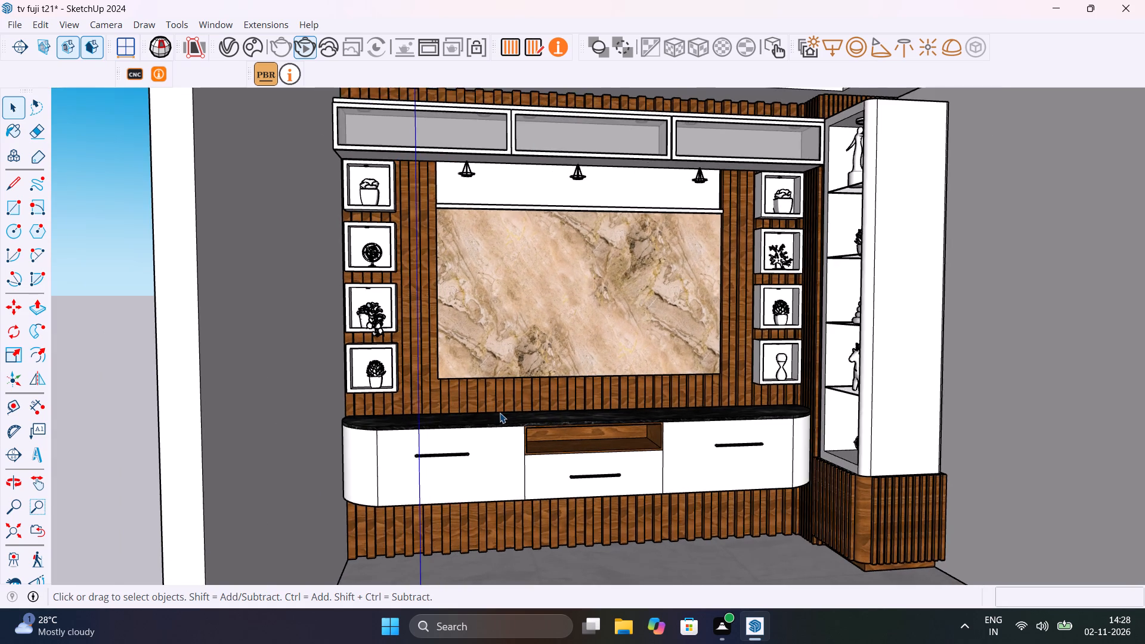
pyautogui.scroll(2, 500, 413)
pyautogui.middleClick(481, 413)
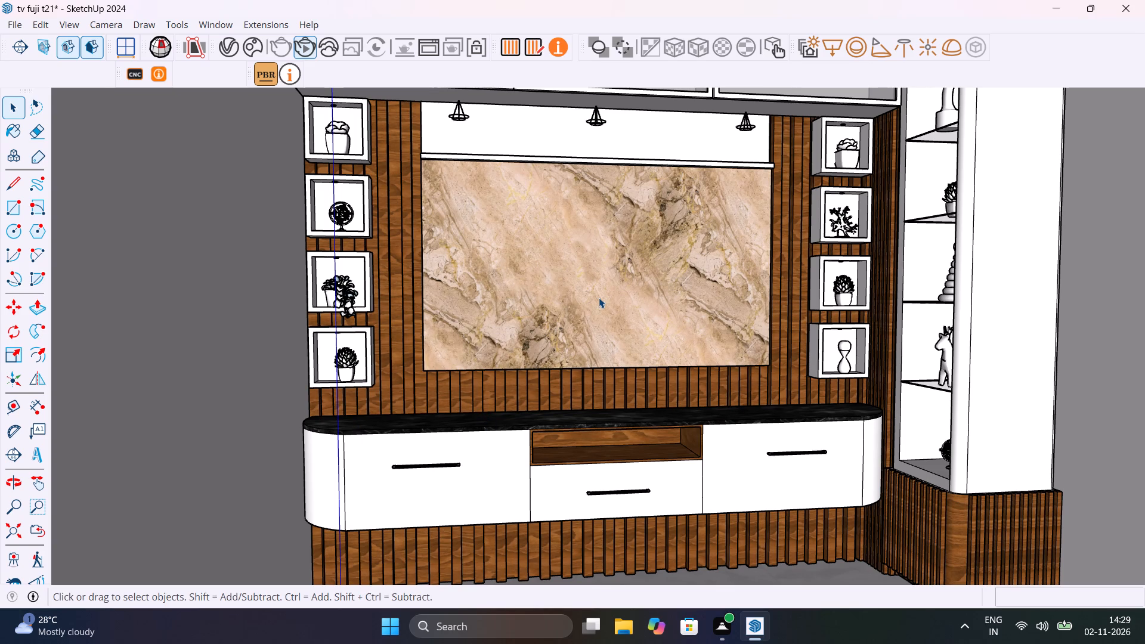
pyautogui.scroll(-5, 599, 298)
pyautogui.moveTo(631, 342); pyautogui.dragTo(676, 379, button='middle')
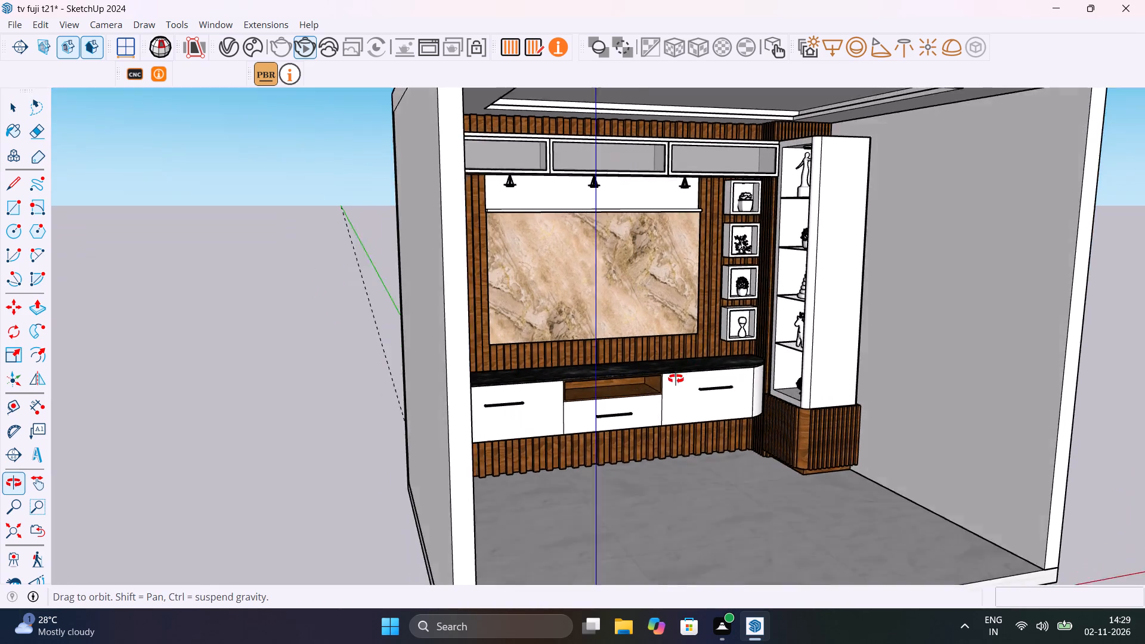
pyautogui.moveTo(676, 379); pyautogui.dragTo(642, 383, button='middle')
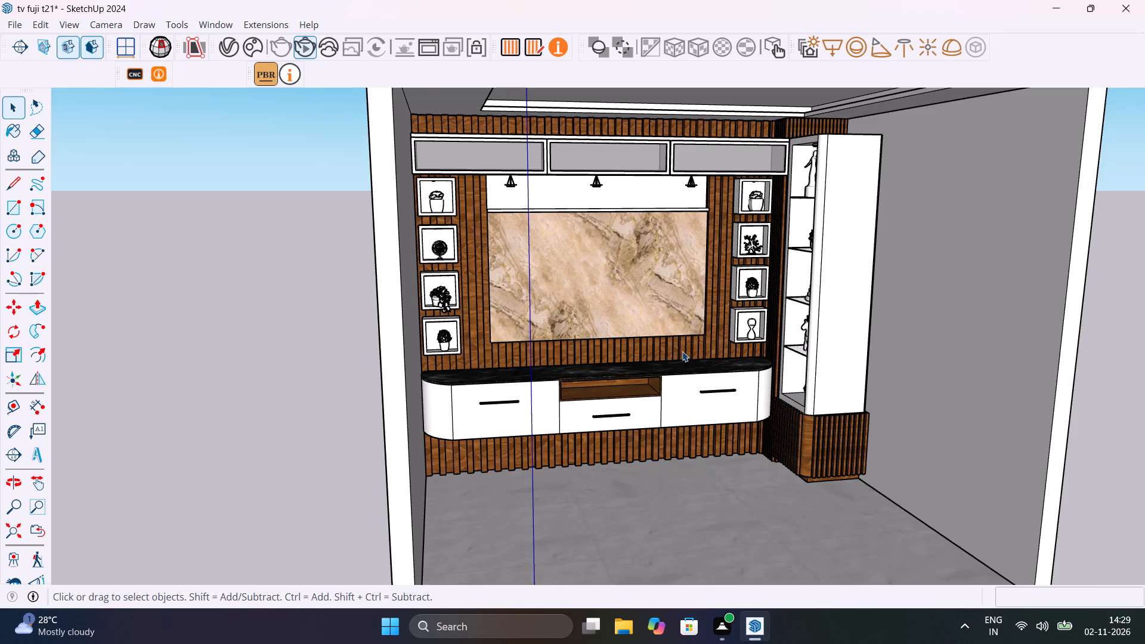
pyautogui.scroll(2, 682, 351)
pyautogui.moveTo(695, 351); pyautogui.dragTo(680, 273, button='middle')
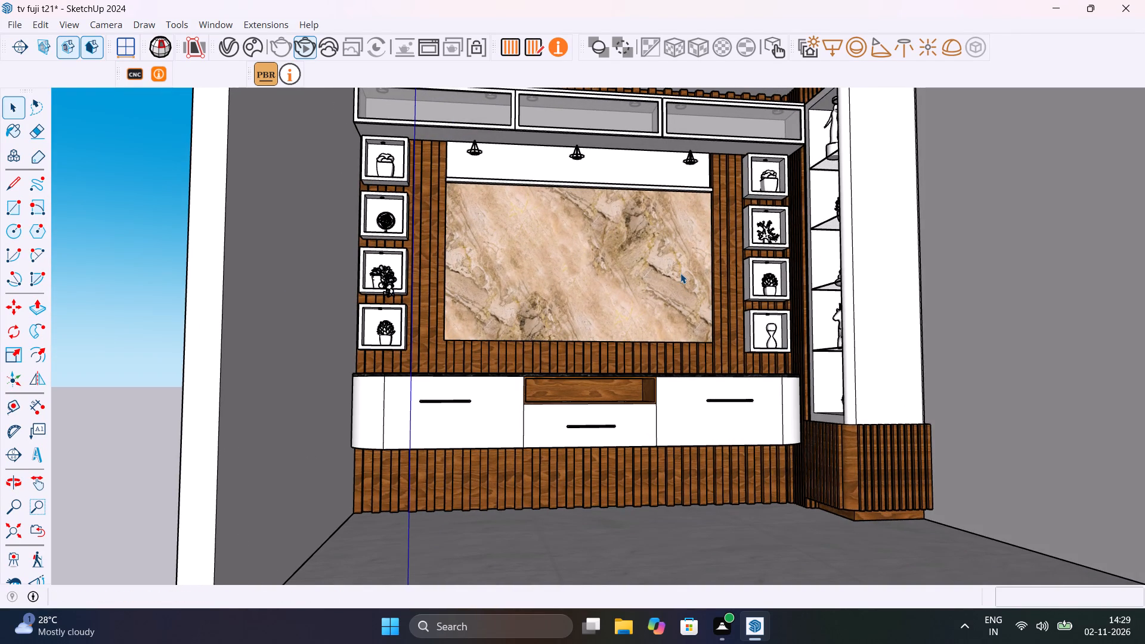
pyautogui.moveTo(680, 273); pyautogui.dragTo(620, 308, button='middle')
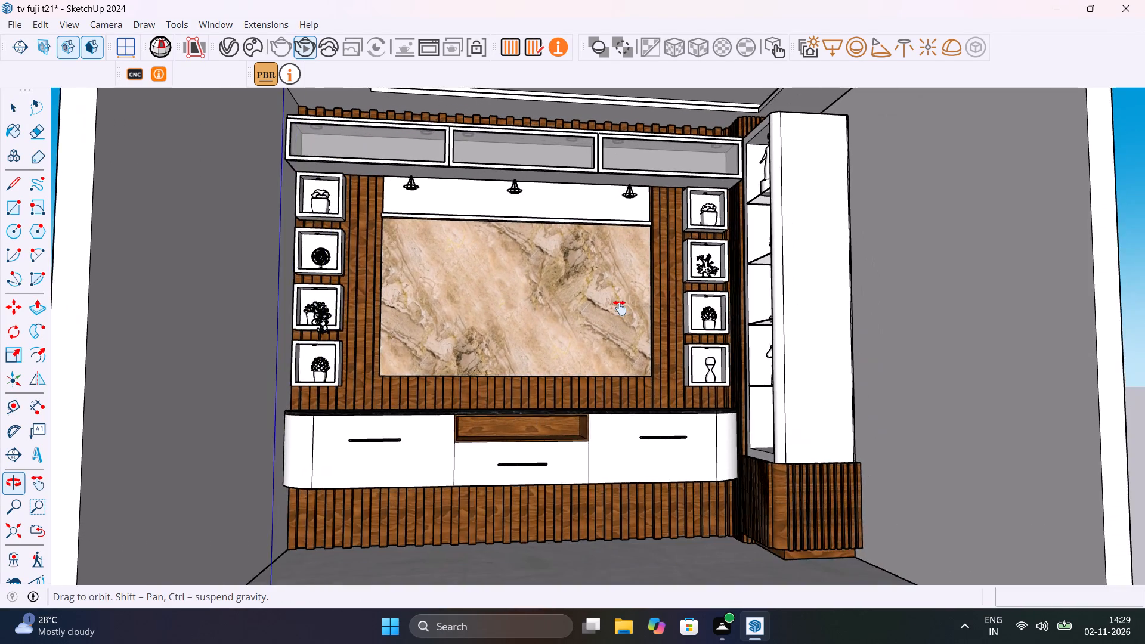
pyautogui.moveTo(620, 308); pyautogui.dragTo(681, 366, button='middle')
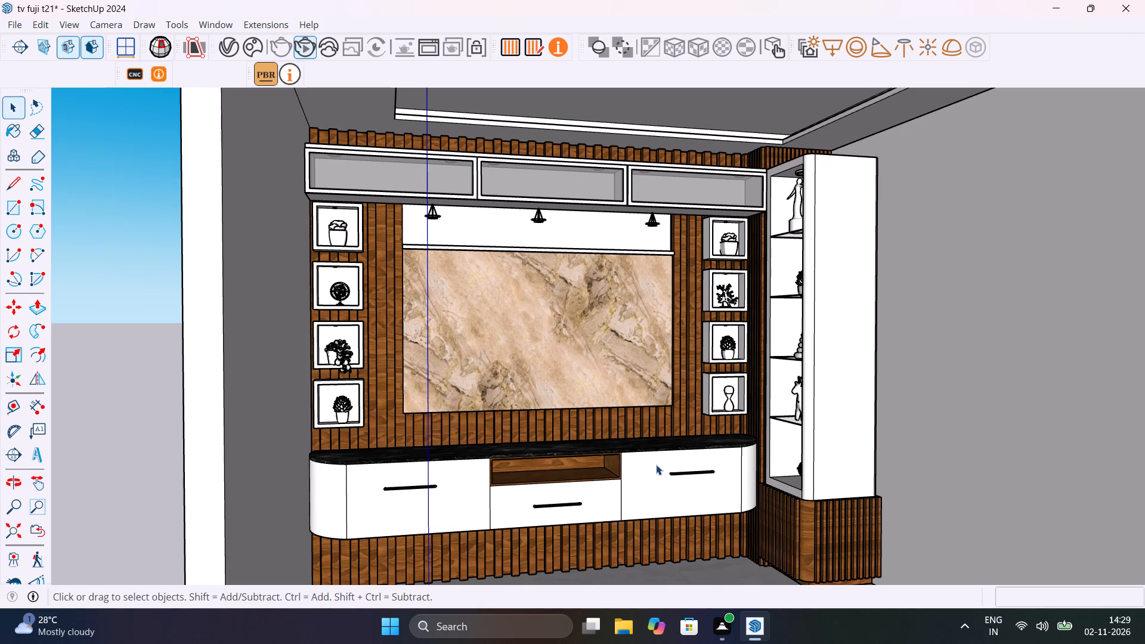
# Add a Light Mix render element in the V-Ray Asset Editor and close the editor.
pyautogui.click(226, 46)
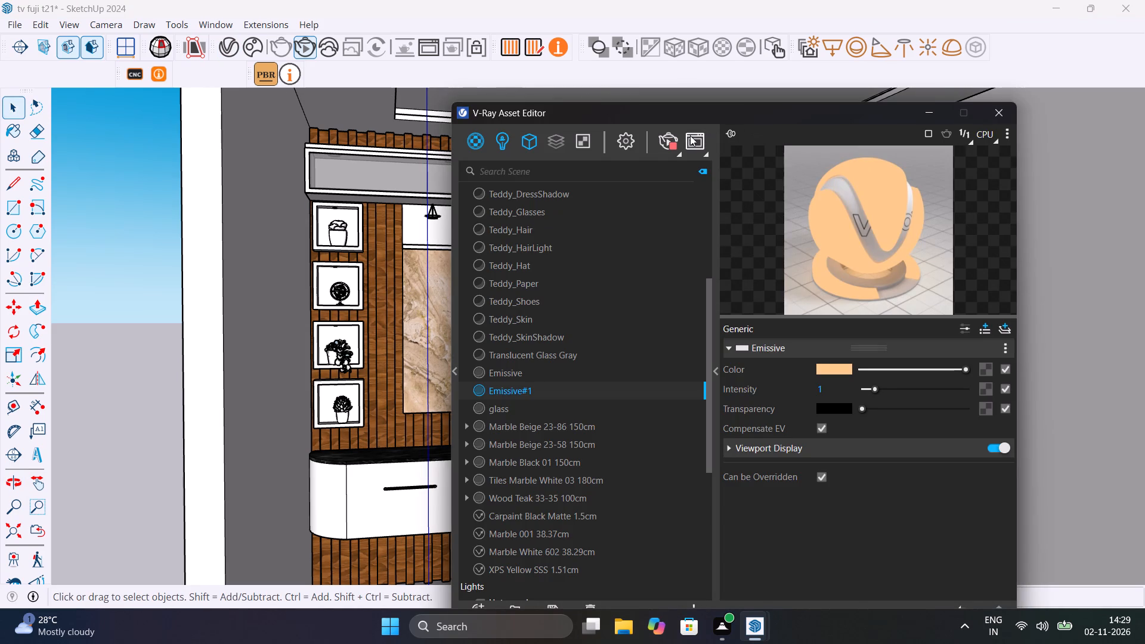
pyautogui.click(556, 141)
pyautogui.click(621, 409)
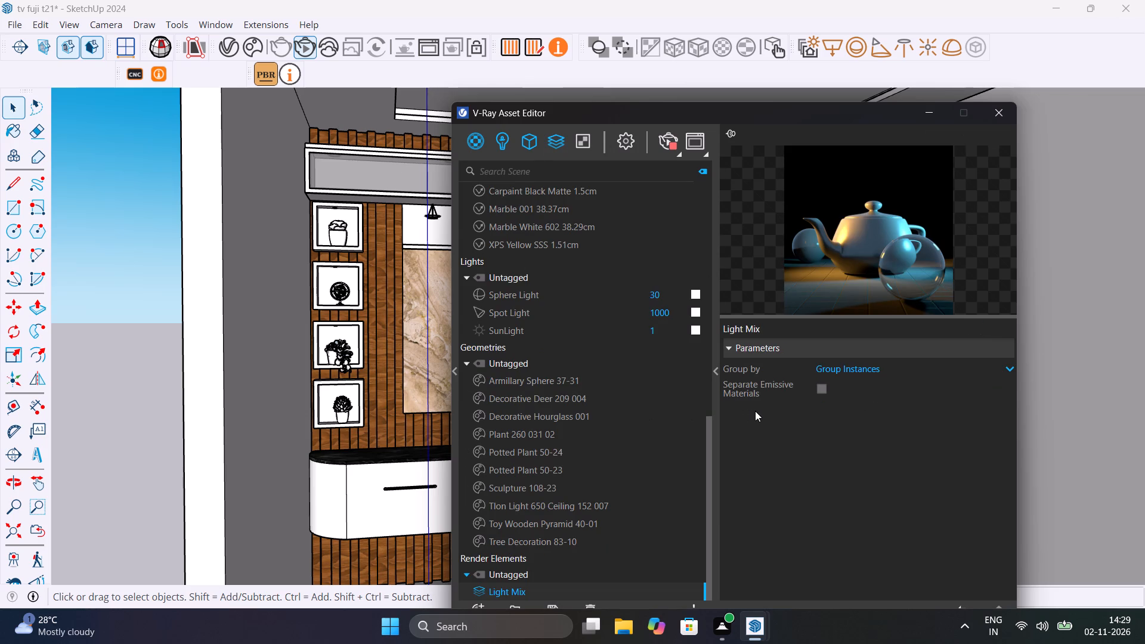
pyautogui.click(997, 115)
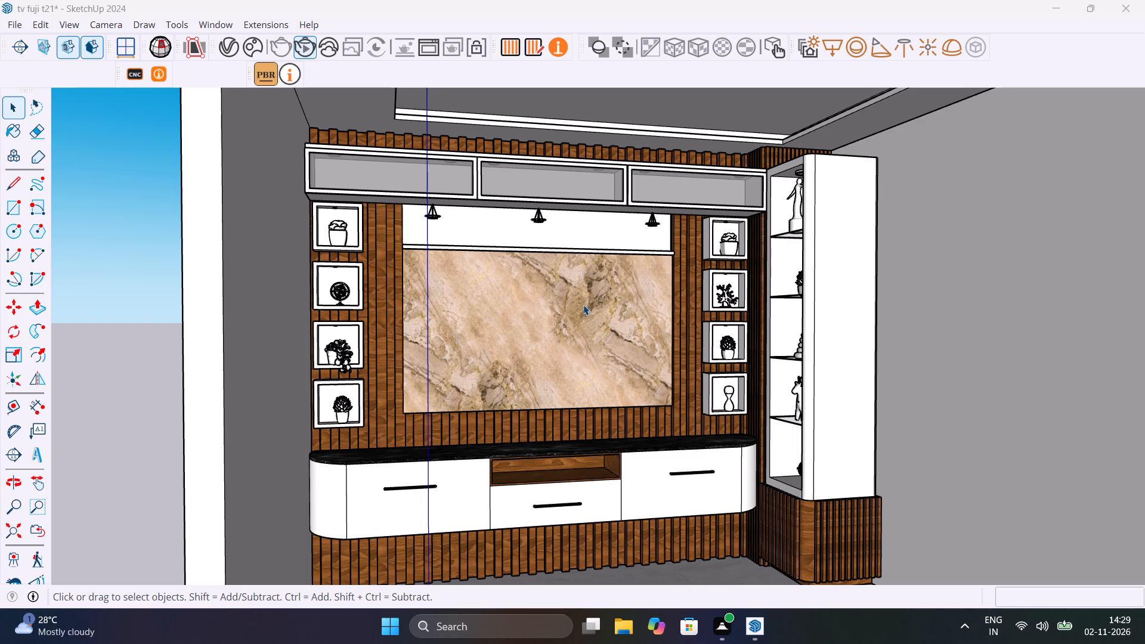
# Examine the recessed ceiling above the TV unit together with the whole enclosed room.
pyautogui.scroll(-5, 587, 323)
pyautogui.moveTo(639, 355); pyautogui.dragTo(570, 289, button='middle')
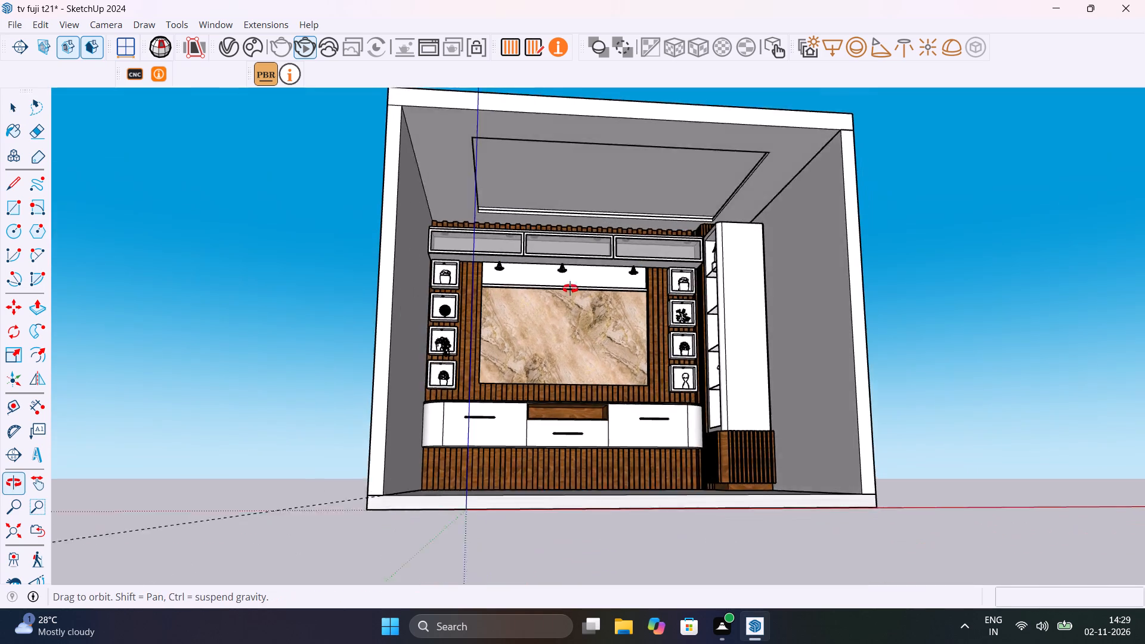
pyautogui.moveTo(570, 289); pyautogui.dragTo(549, 288, button='middle')
pyautogui.scroll(5, 459, 209)
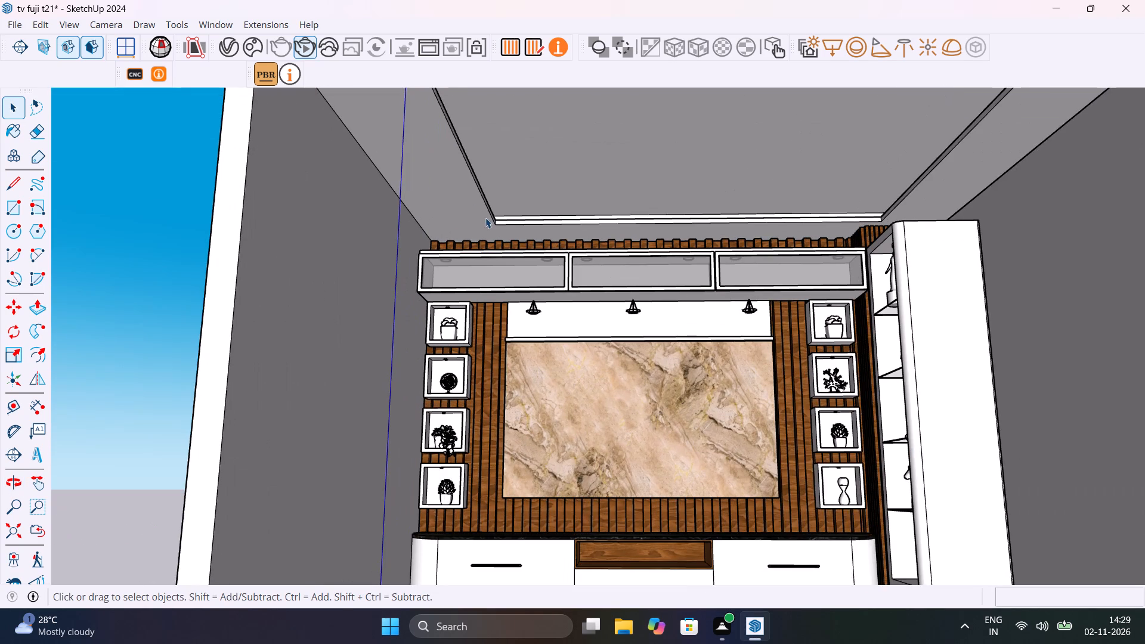
pyautogui.scroll(-2, 485, 218)
pyautogui.moveTo(575, 230); pyautogui.dragTo(631, 258, button='middle')
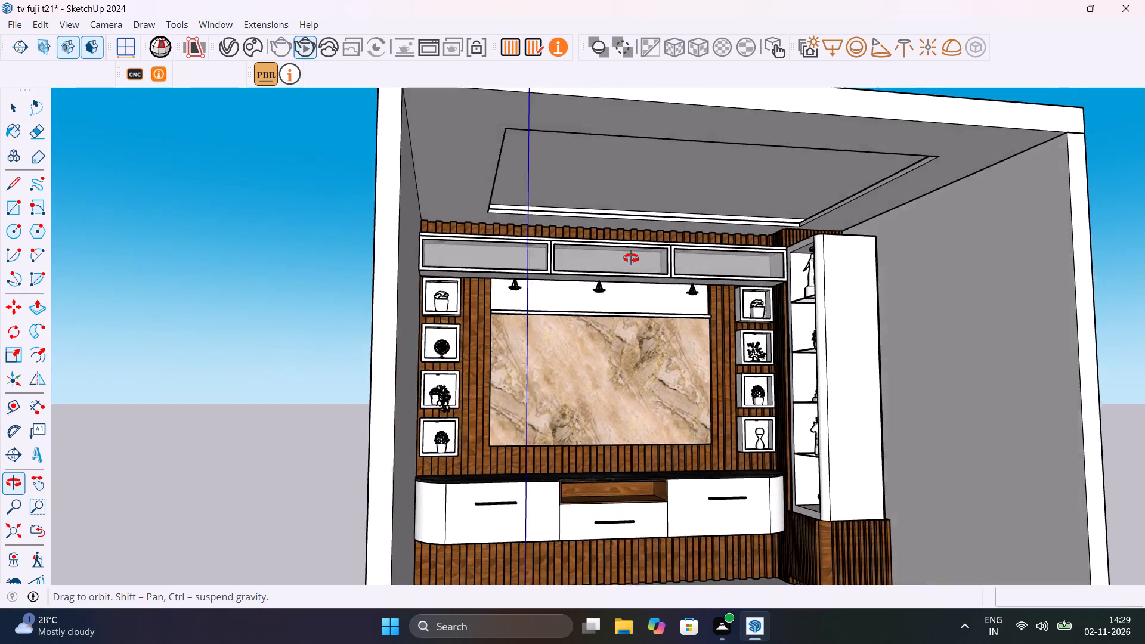
pyautogui.moveTo(631, 258); pyautogui.dragTo(601, 239, button='middle')
pyautogui.scroll(-5, 651, 227)
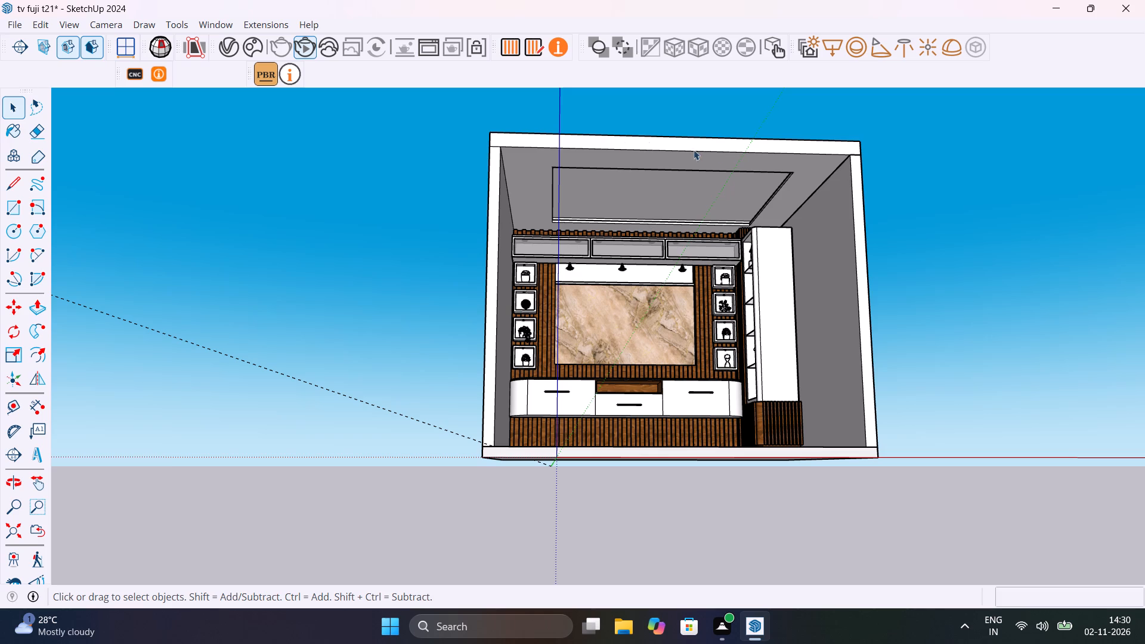
# Place a guide line across the ceiling about 9 1/8" inside its open-front edge.
pyautogui.scroll(4, 628, 141)
pyautogui.scroll(5, 694, 177)
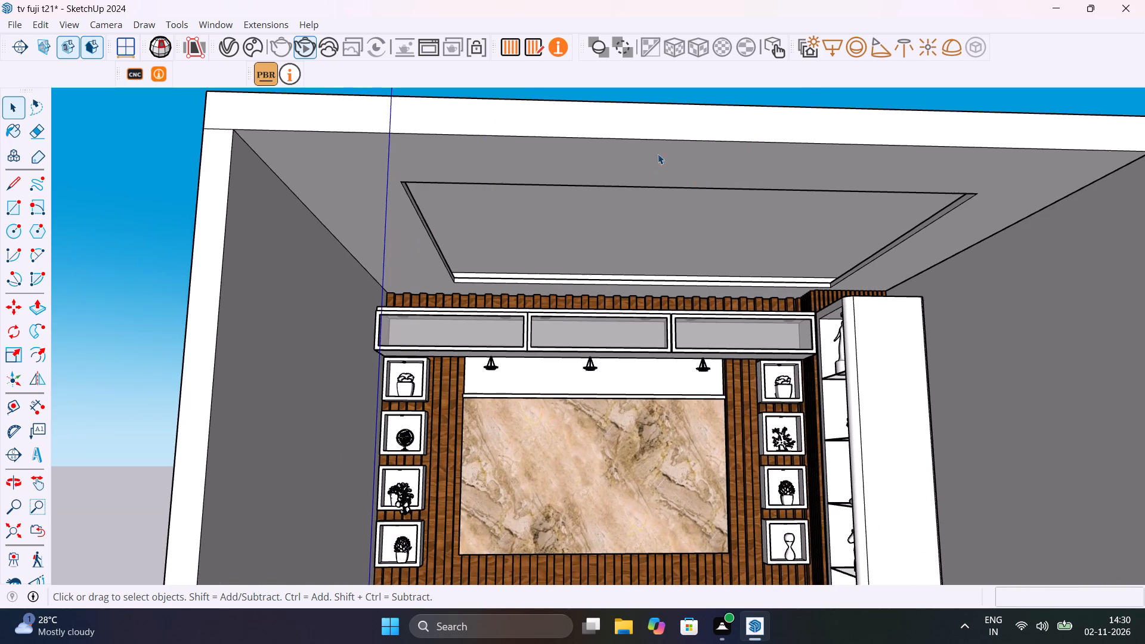
pyautogui.moveTo(658, 154); pyautogui.dragTo(749, 151, button='middle')
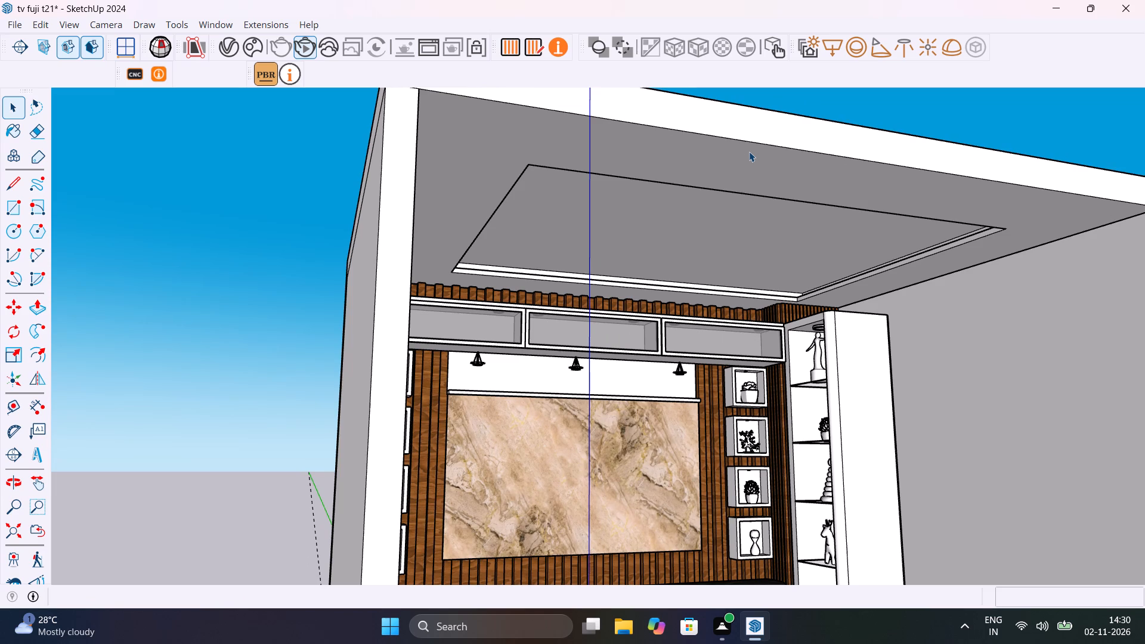
pyautogui.moveTo(749, 151); pyautogui.dragTo(696, 247, button='middle')
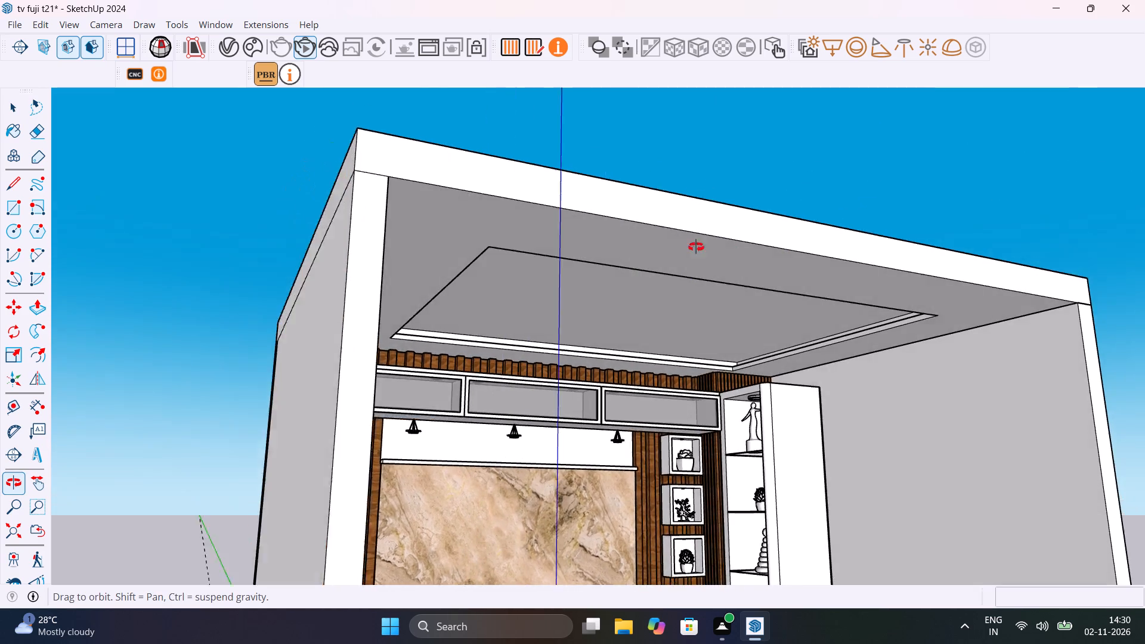
pyautogui.moveTo(696, 247); pyautogui.dragTo(681, 245, button='middle')
pyautogui.press('t')
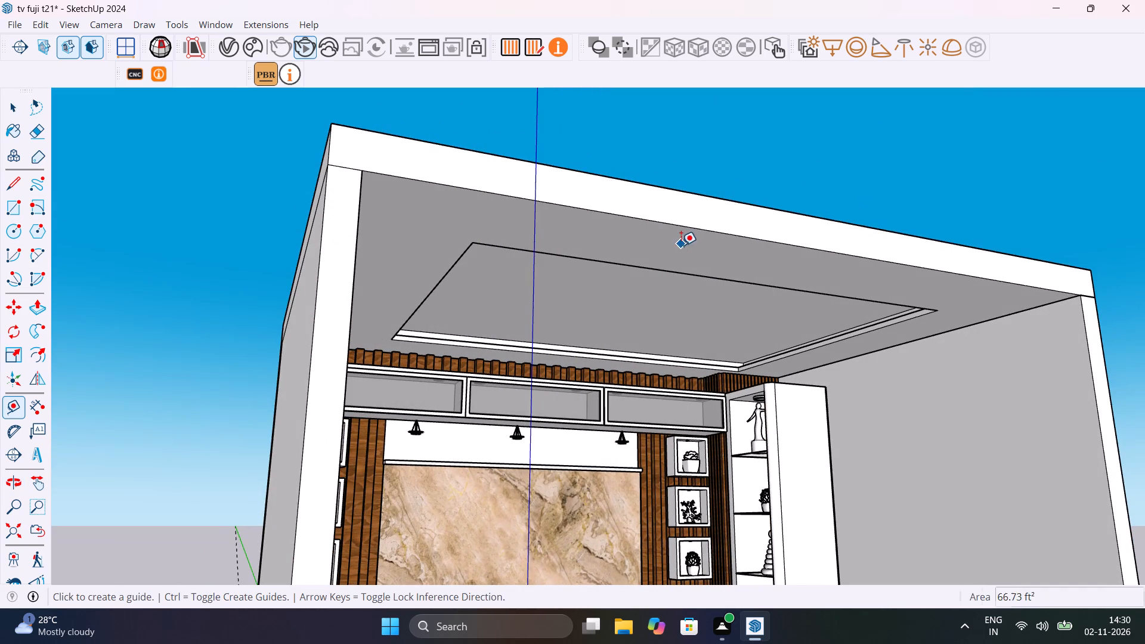
pyautogui.click(728, 233)
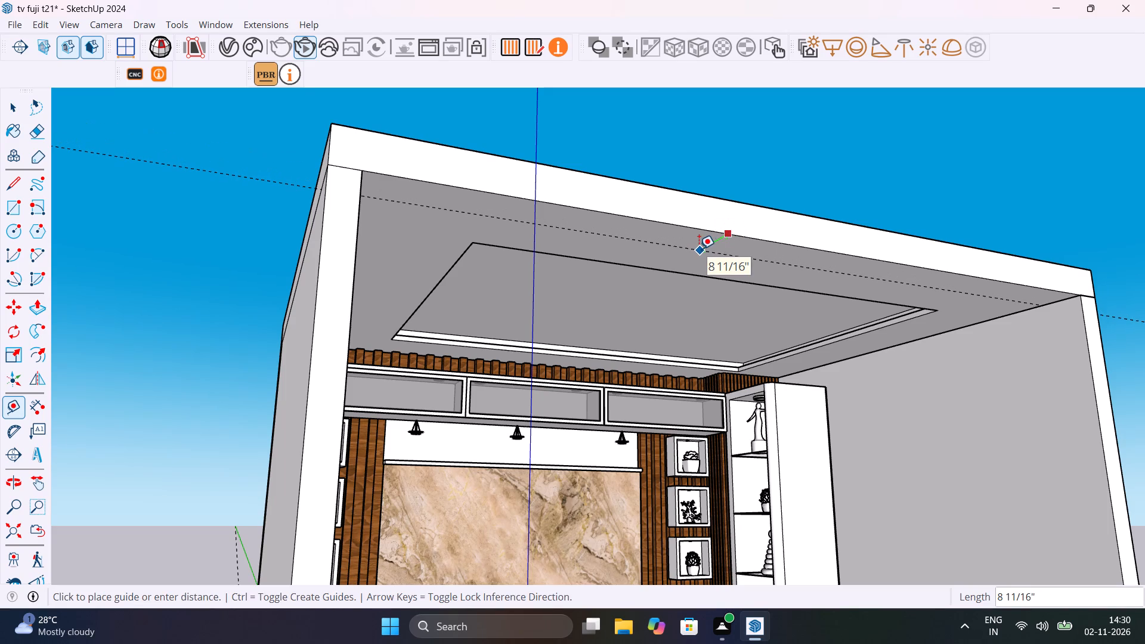
pyautogui.click(698, 249)
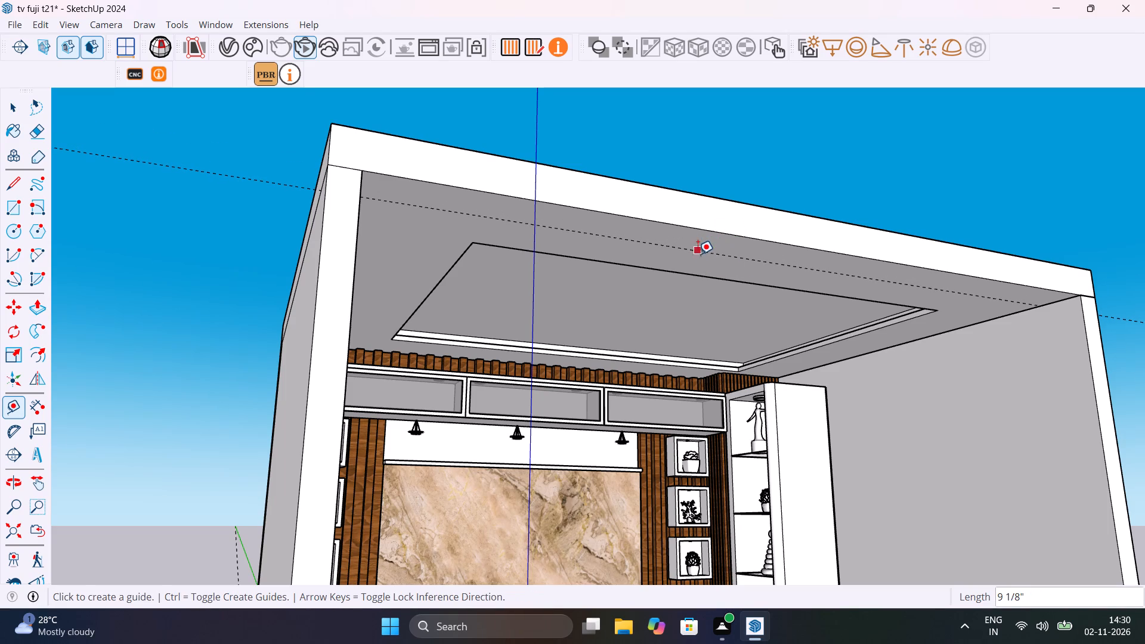
# Add two more parallel ceiling guides, about 4' 3" behind the front guide and about 2' 5" further toward the TV wall.
pyautogui.click(721, 255)
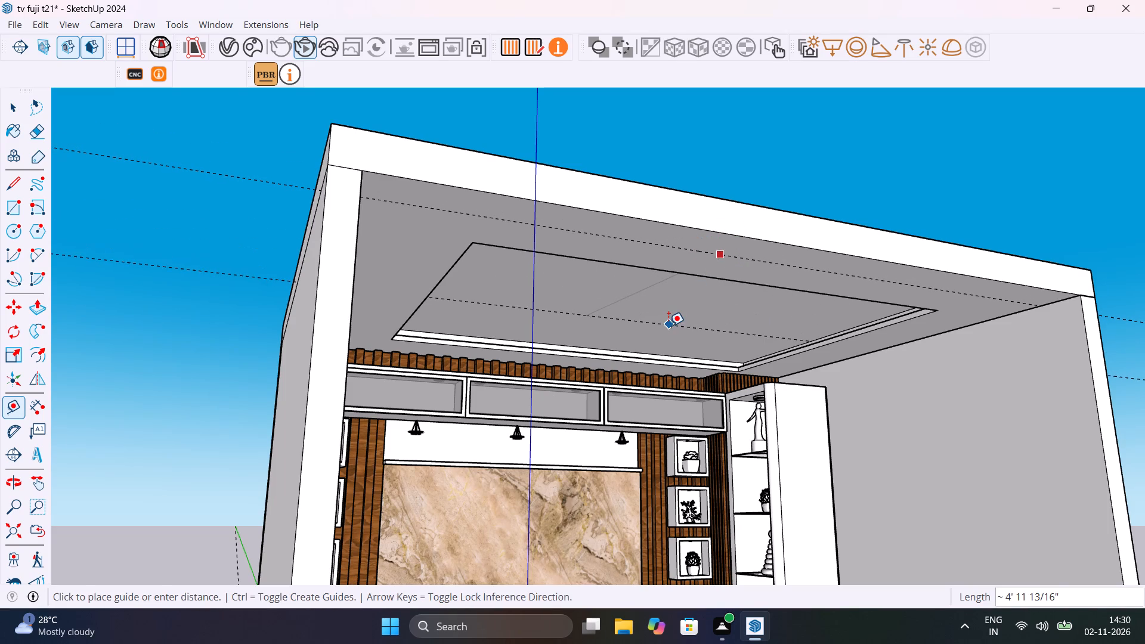
pyautogui.moveTo(463, 301); pyautogui.dragTo(247, 270, button='middle')
pyautogui.click(371, 329)
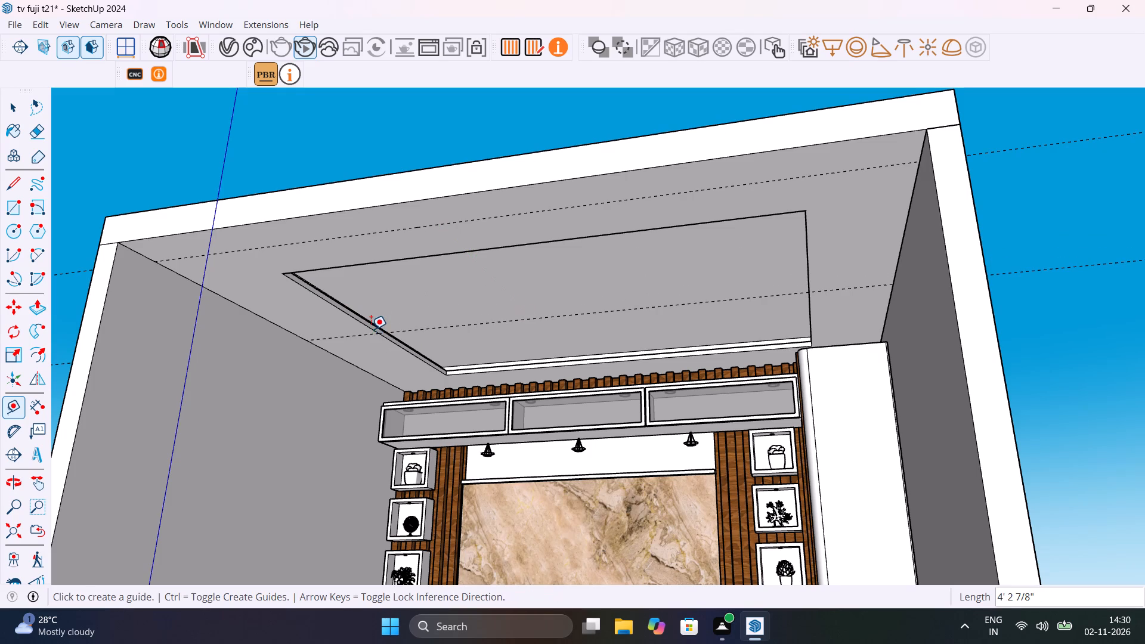
pyautogui.moveTo(416, 363); pyautogui.dragTo(506, 295, button='middle')
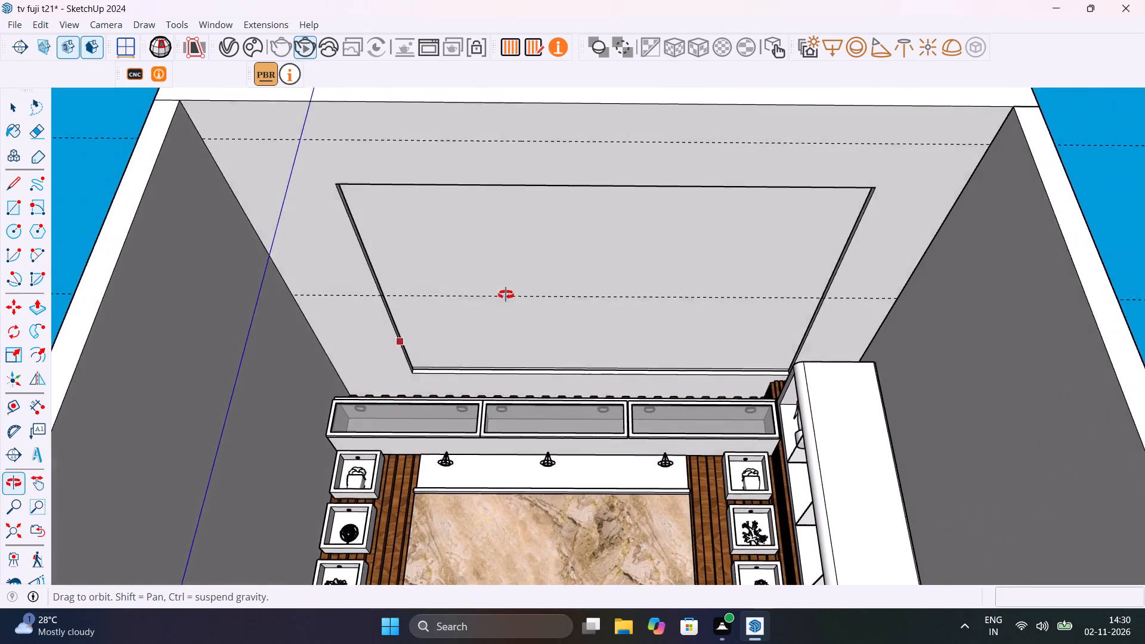
pyautogui.moveTo(506, 295); pyautogui.dragTo(528, 276, button='middle')
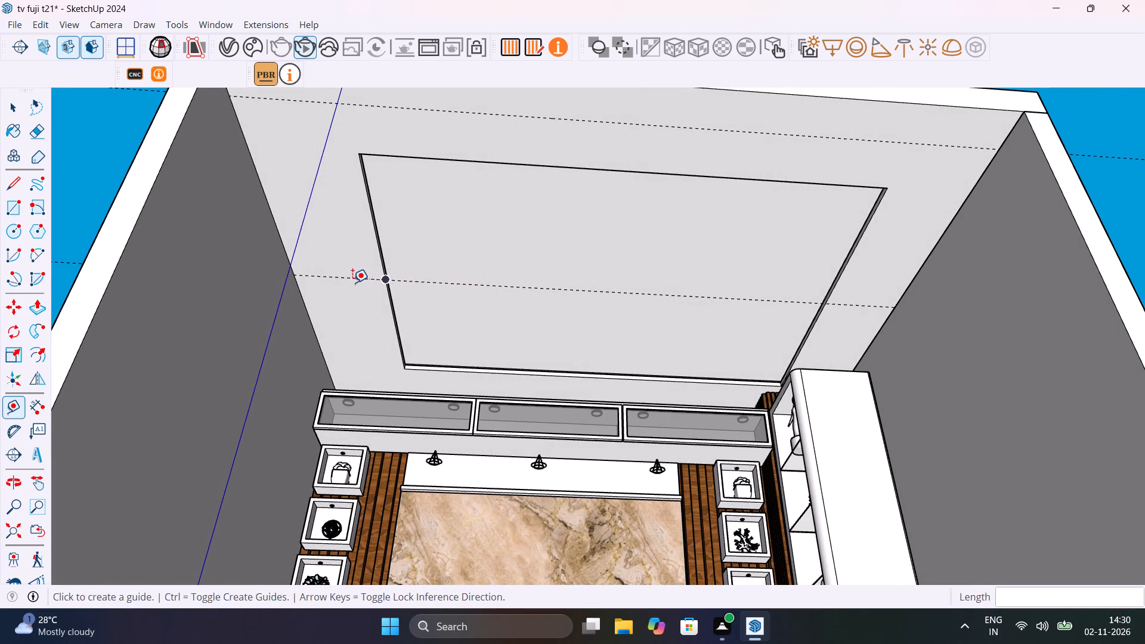
pyautogui.click(356, 276)
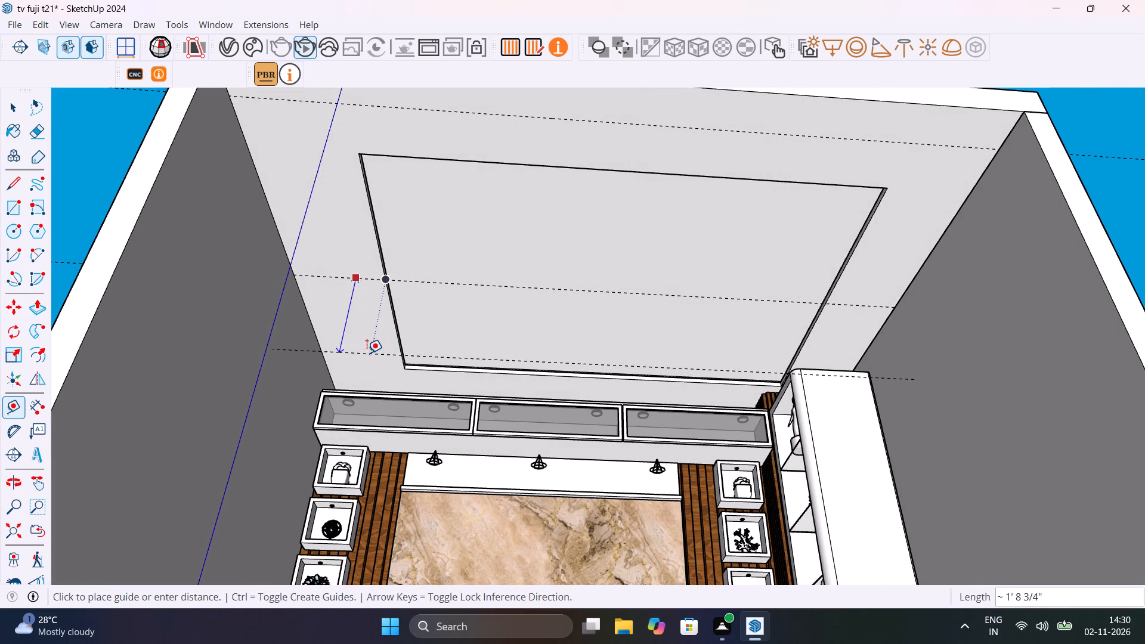
pyautogui.scroll(6, 394, 348)
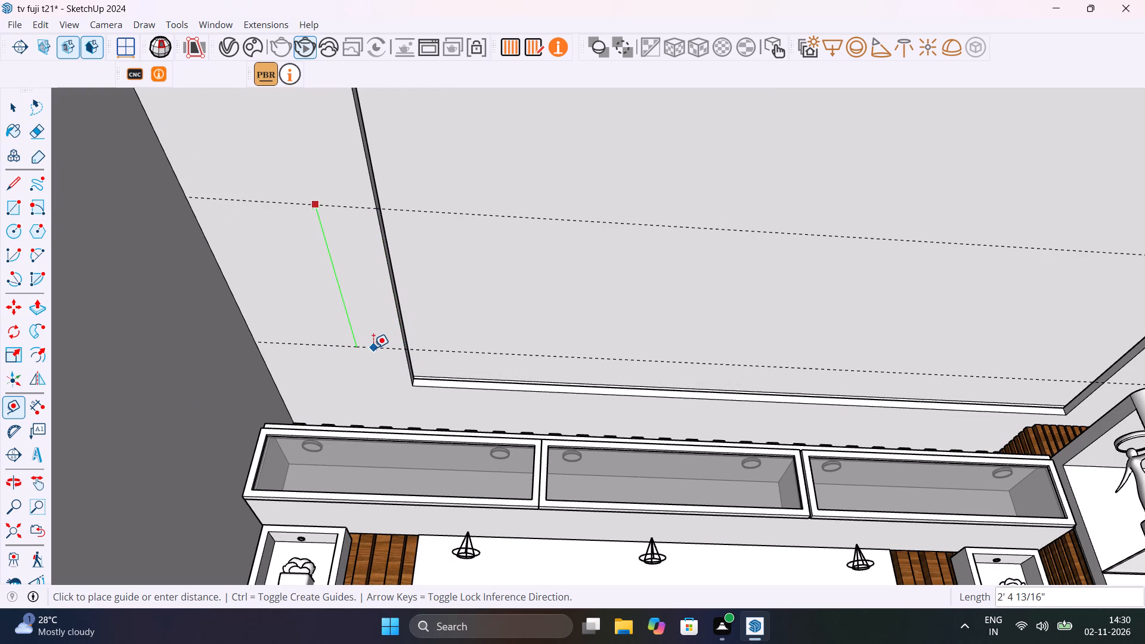
pyautogui.click(373, 348)
# Place a guide about 1' 9" from the ceiling's open-front edge, along the front edge of the recess.
pyautogui.scroll(-9, 431, 334)
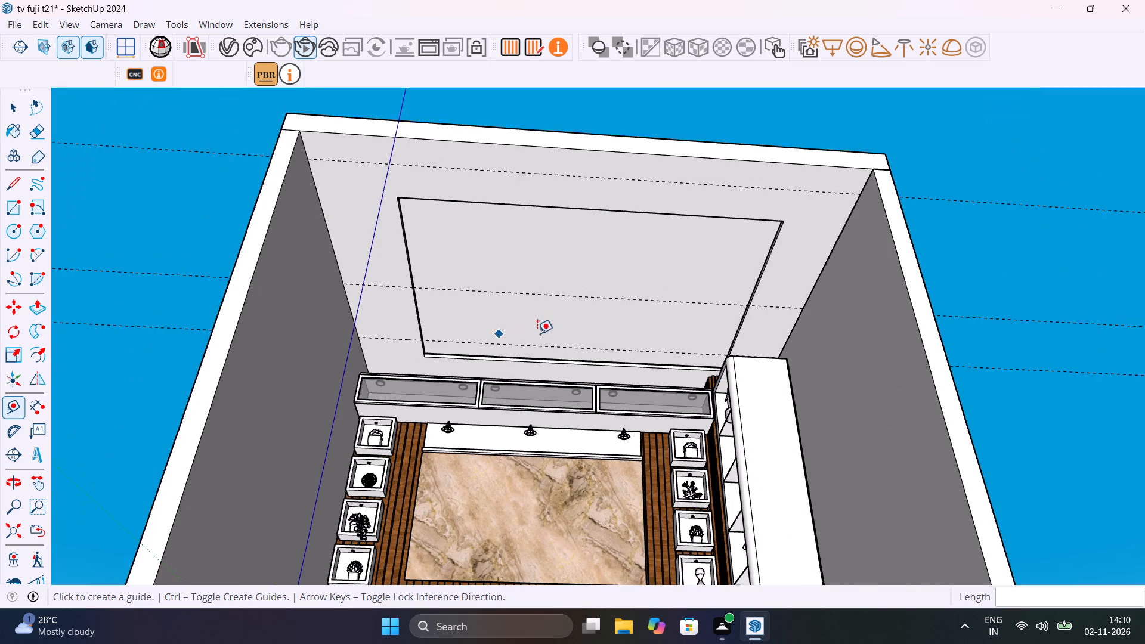
pyautogui.moveTo(537, 333); pyautogui.dragTo(548, 391, button='middle')
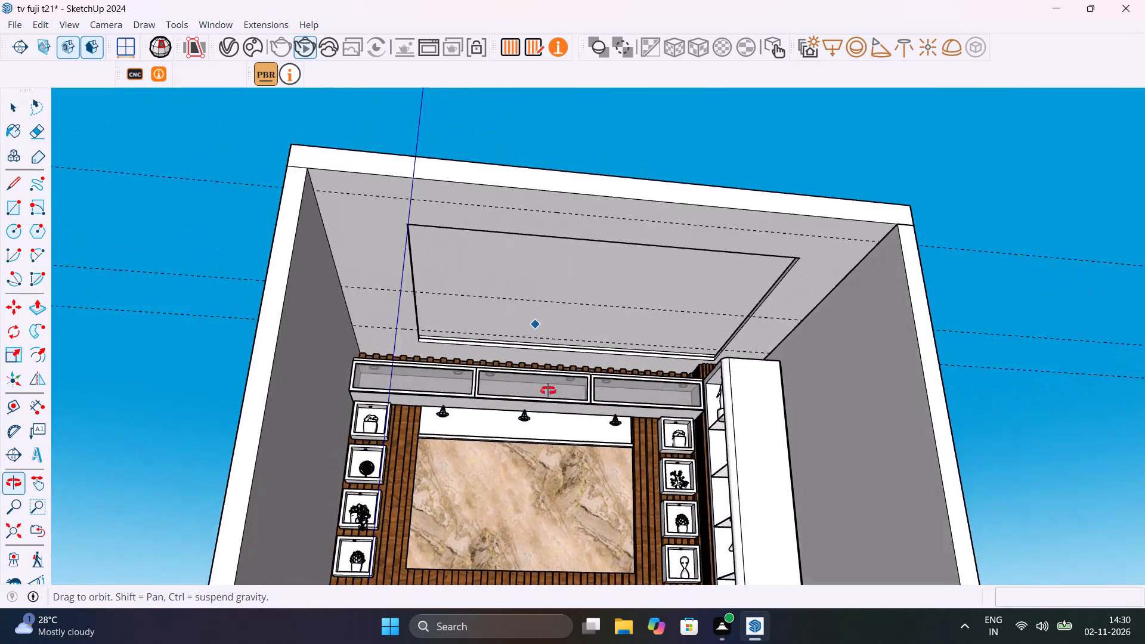
pyautogui.moveTo(548, 391); pyautogui.dragTo(506, 340, button='middle')
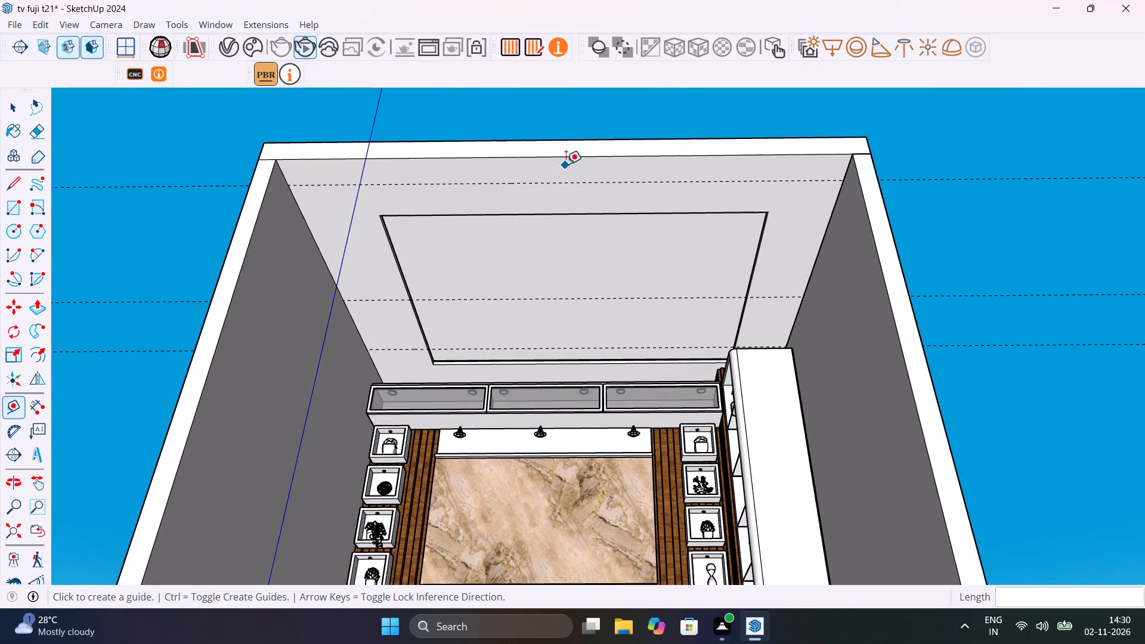
pyautogui.click(567, 157)
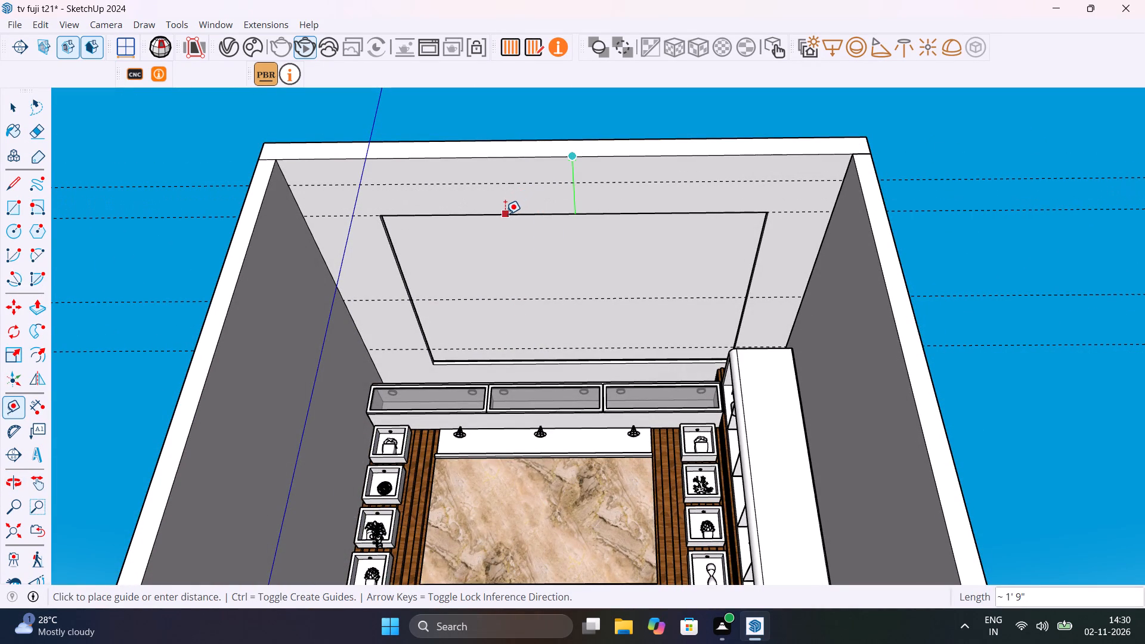
pyautogui.click(505, 214)
pyautogui.press('space')
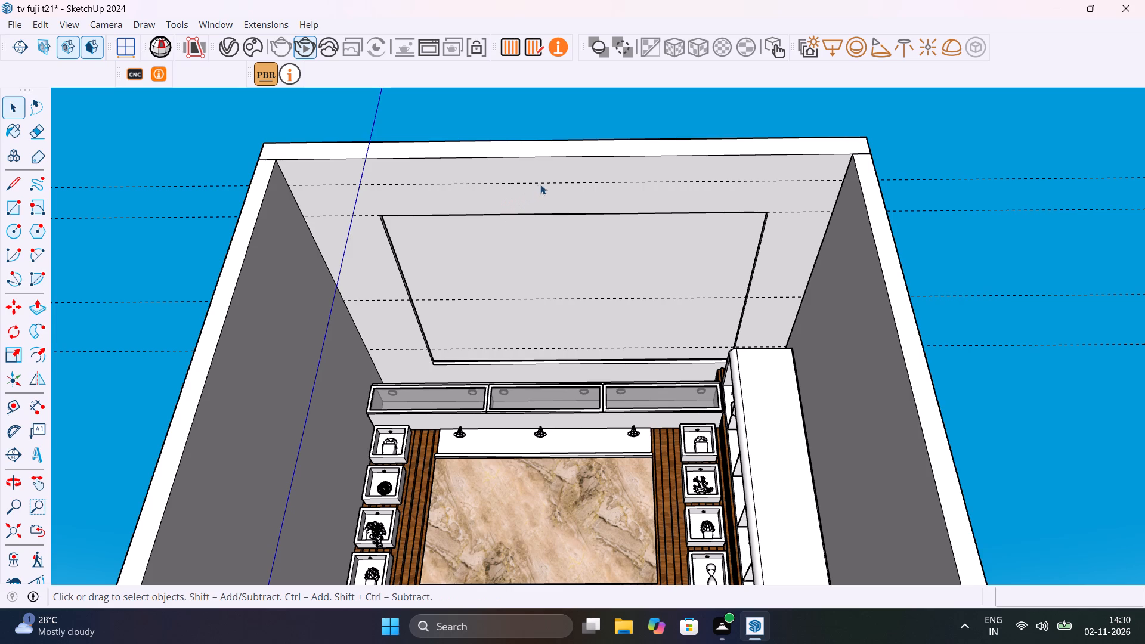
# Delete the ceiling guide closest to the room's open-front edge.
pyautogui.click(542, 182)
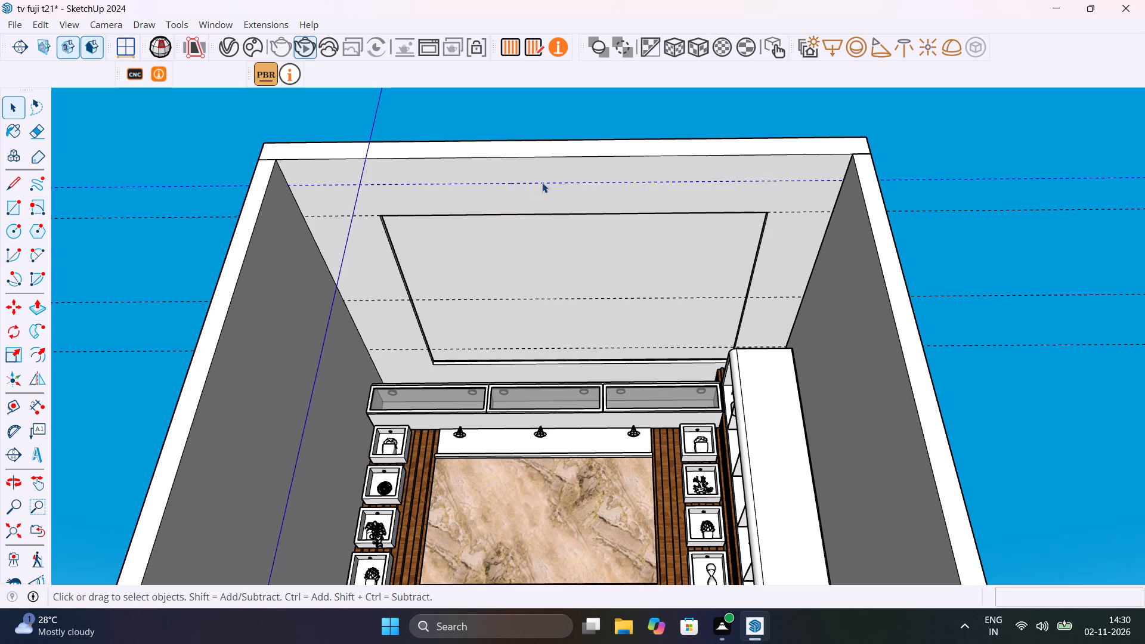
pyautogui.press('Delete')
# Place a ceiling guide parallel to the recess's side edge opposite the tall cabinet, about 10 5/16" outside it.
pyautogui.scroll(5, 423, 309)
pyautogui.moveTo(447, 308); pyautogui.dragTo(528, 273, button='middle')
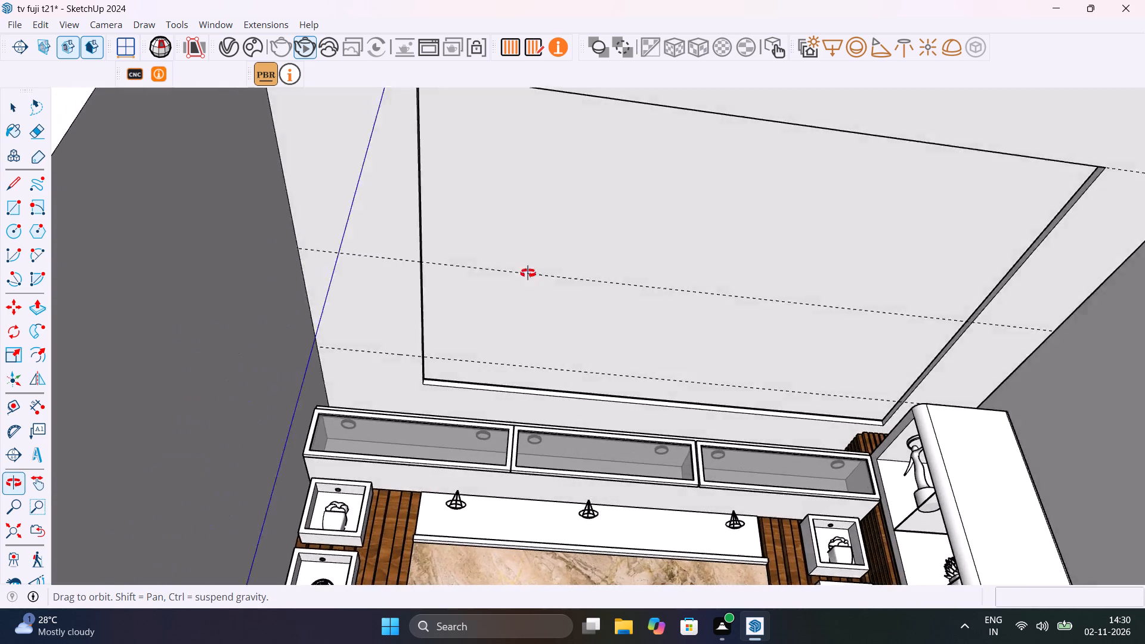
pyautogui.moveTo(528, 273); pyautogui.dragTo(488, 293, button='middle')
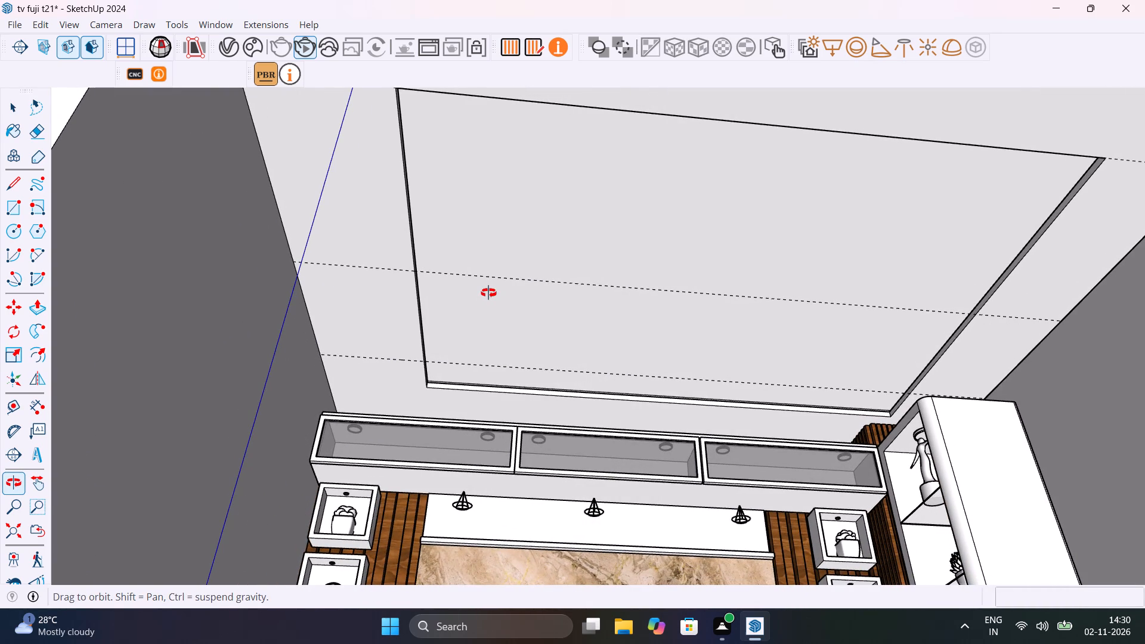
pyautogui.moveTo(488, 293); pyautogui.dragTo(503, 393, button='middle')
pyautogui.scroll(1, 366, 228)
pyautogui.scroll(-4, 366, 228)
pyautogui.moveTo(374, 248); pyautogui.dragTo(406, 159, button='middle')
pyautogui.press('t')
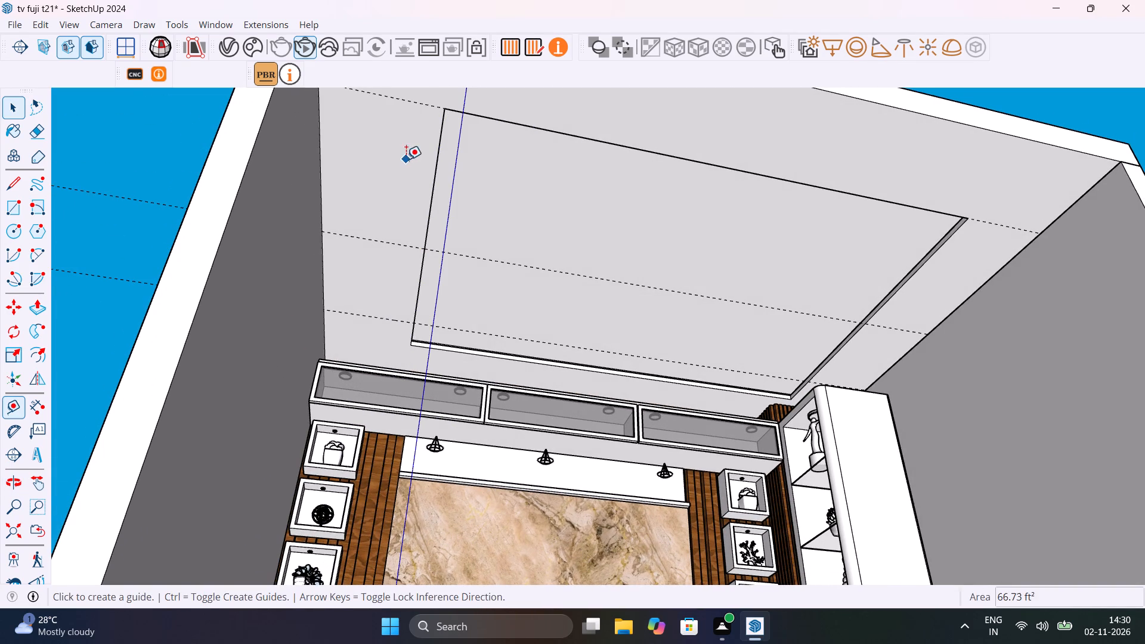
pyautogui.click(431, 175)
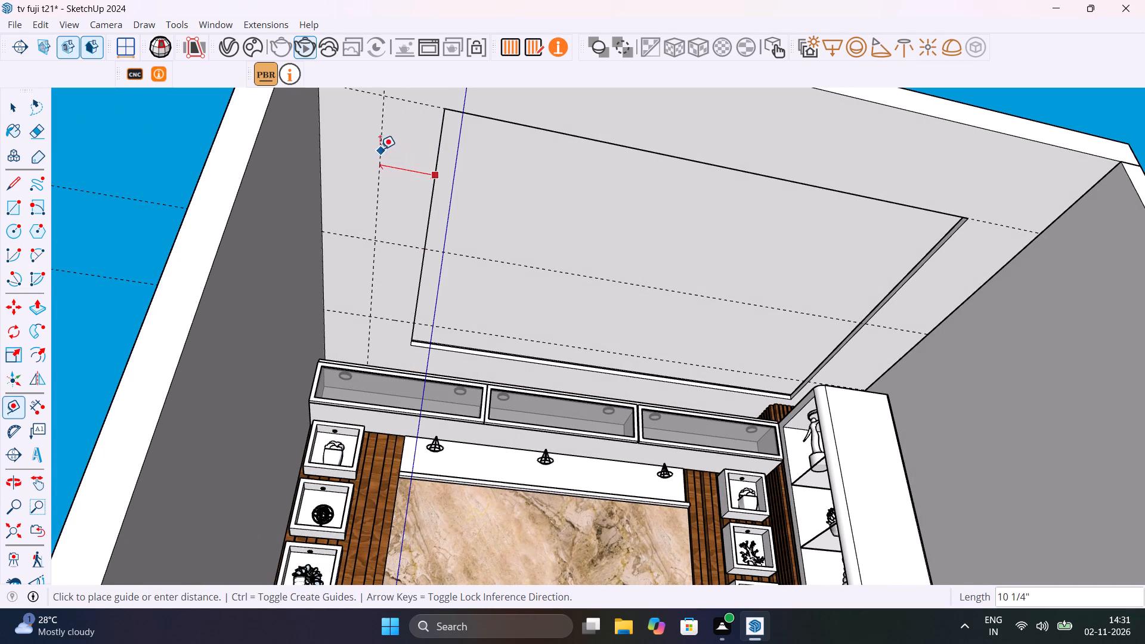
pyautogui.click(389, 97)
# Place a matching guide about 8 3/4" outside the recess's side edge on the tall cabinet side of the ceiling.
pyautogui.scroll(-5, 410, 191)
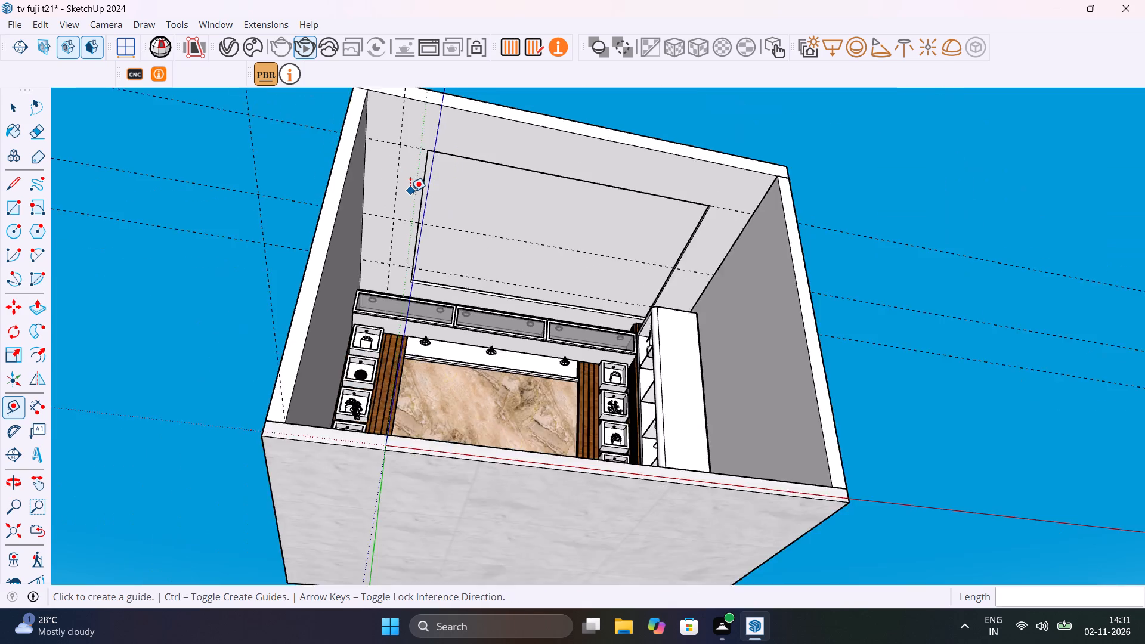
pyautogui.scroll(-5, 410, 191)
pyautogui.scroll(11, 640, 222)
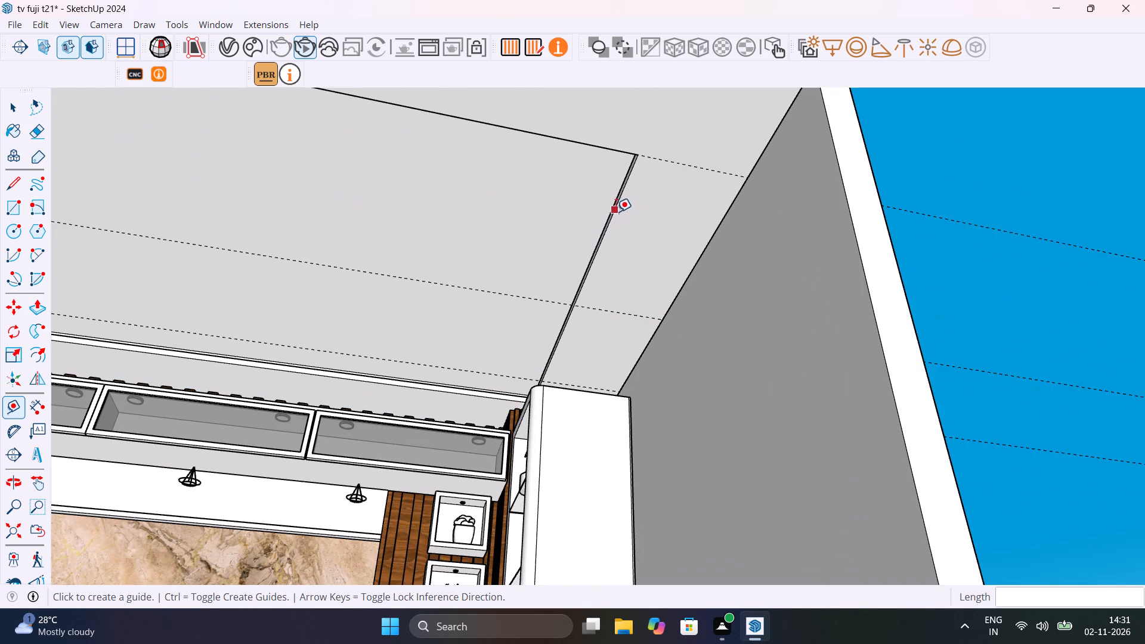
pyautogui.click(615, 210)
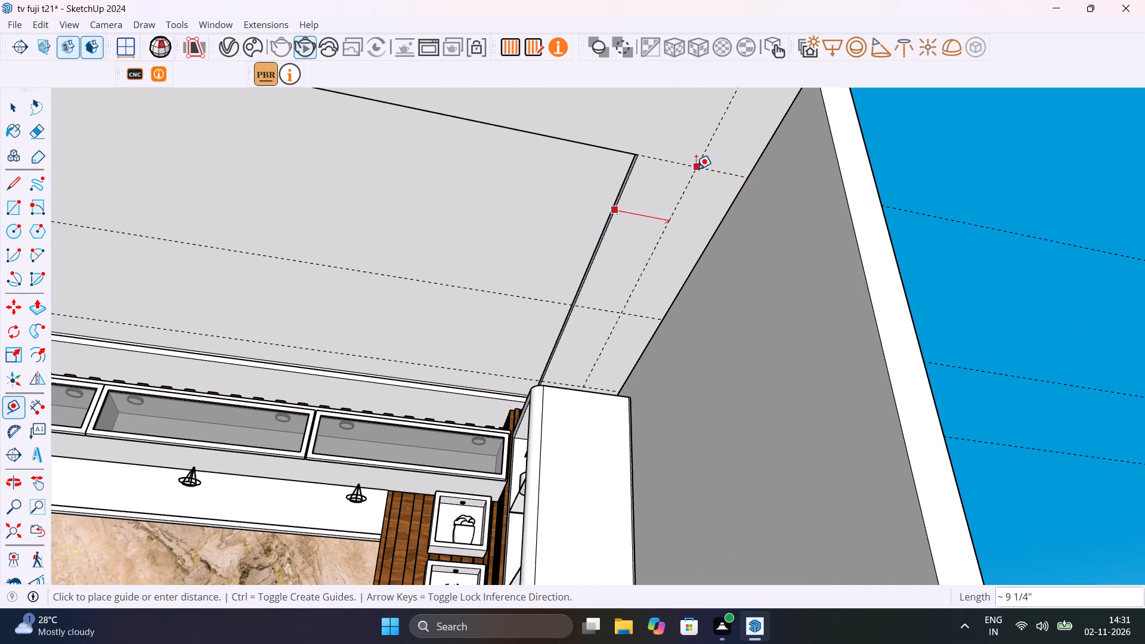
pyautogui.click(694, 168)
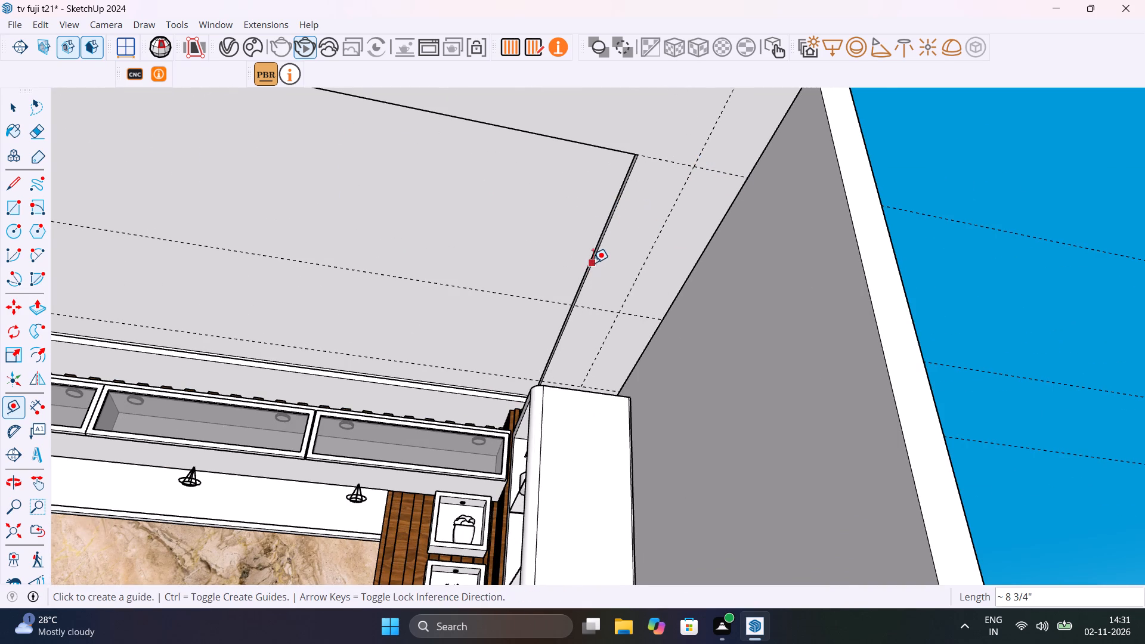
pyautogui.scroll(-4, 593, 262)
pyautogui.press('space')
# Examine the guide layout around the ceiling recess from several angles, including where the guides cross near both side walls.
pyautogui.scroll(-3, 555, 256)
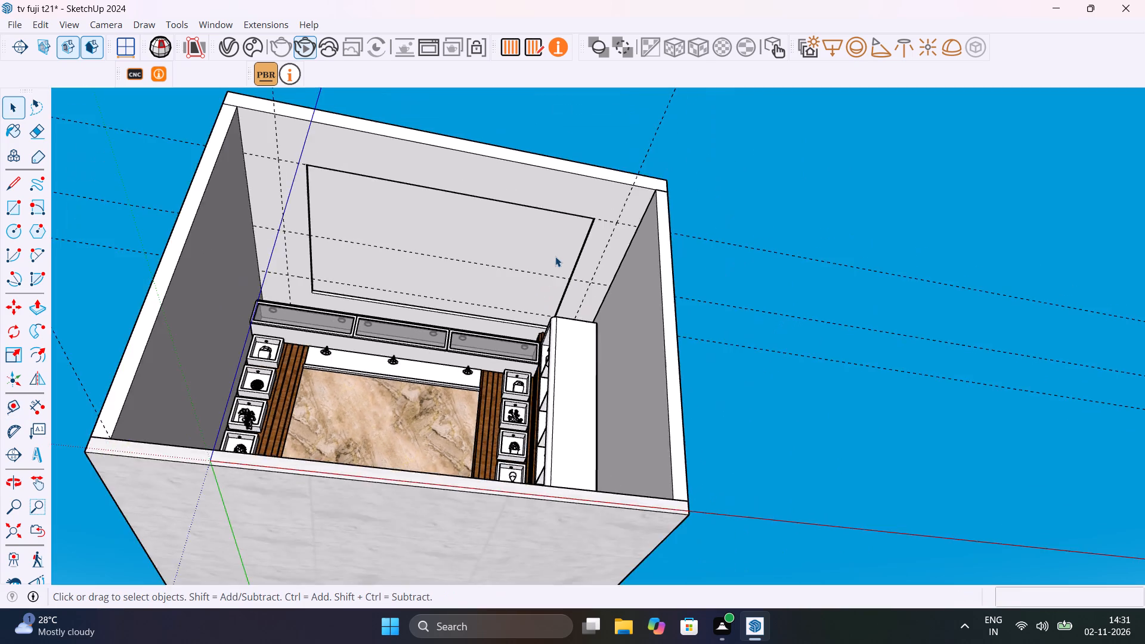
pyautogui.scroll(-7, 555, 256)
pyautogui.moveTo(568, 271); pyautogui.dragTo(627, 455, button='middle')
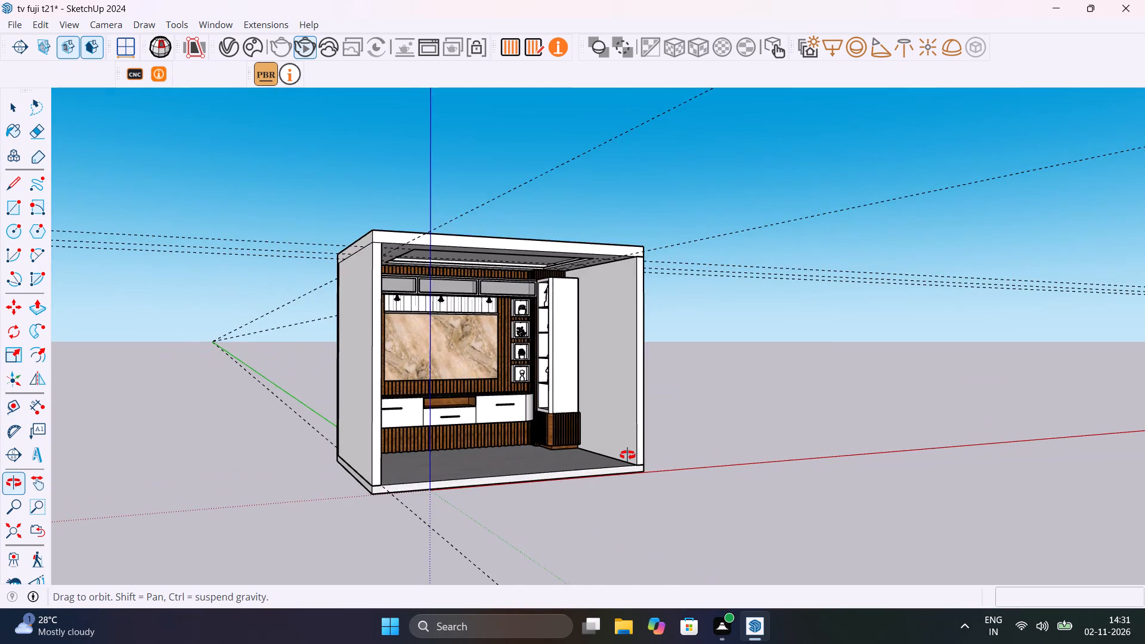
pyautogui.moveTo(627, 455); pyautogui.dragTo(516, 438, button='middle')
pyautogui.scroll(12, 354, 213)
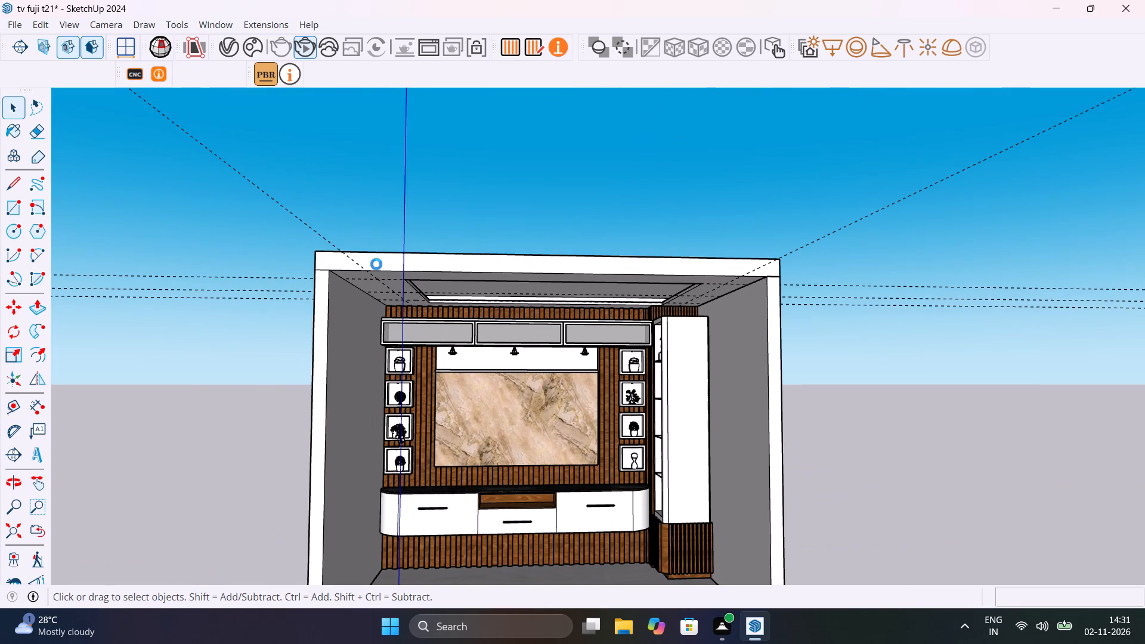
pyautogui.scroll(11, 378, 304)
pyautogui.scroll(1, 441, 304)
pyautogui.moveTo(447, 300); pyautogui.dragTo(490, 245, button='middle')
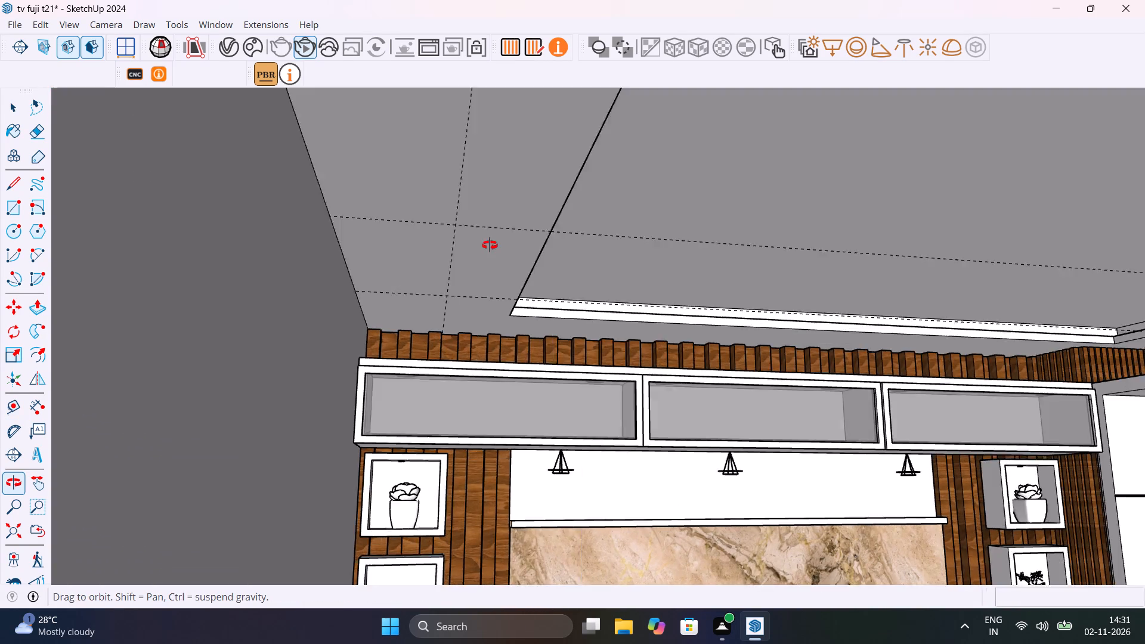
pyautogui.moveTo(490, 245); pyautogui.dragTo(474, 215, button='middle')
pyautogui.scroll(-3, 474, 216)
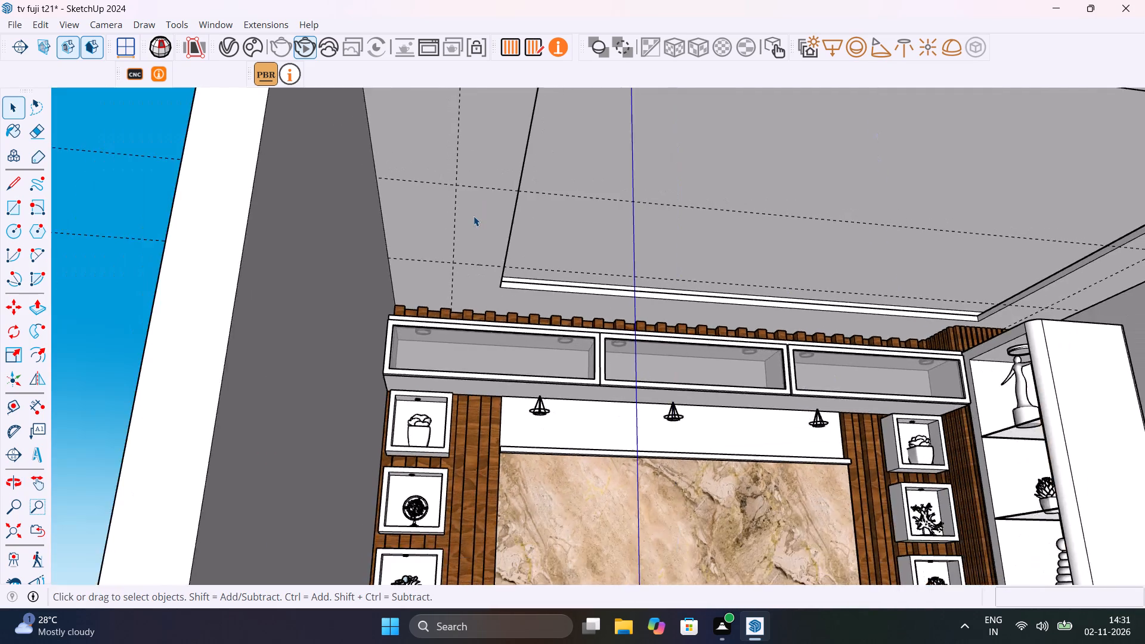
pyautogui.scroll(-5, 474, 216)
pyautogui.moveTo(556, 226); pyautogui.dragTo(516, 212, button='middle')
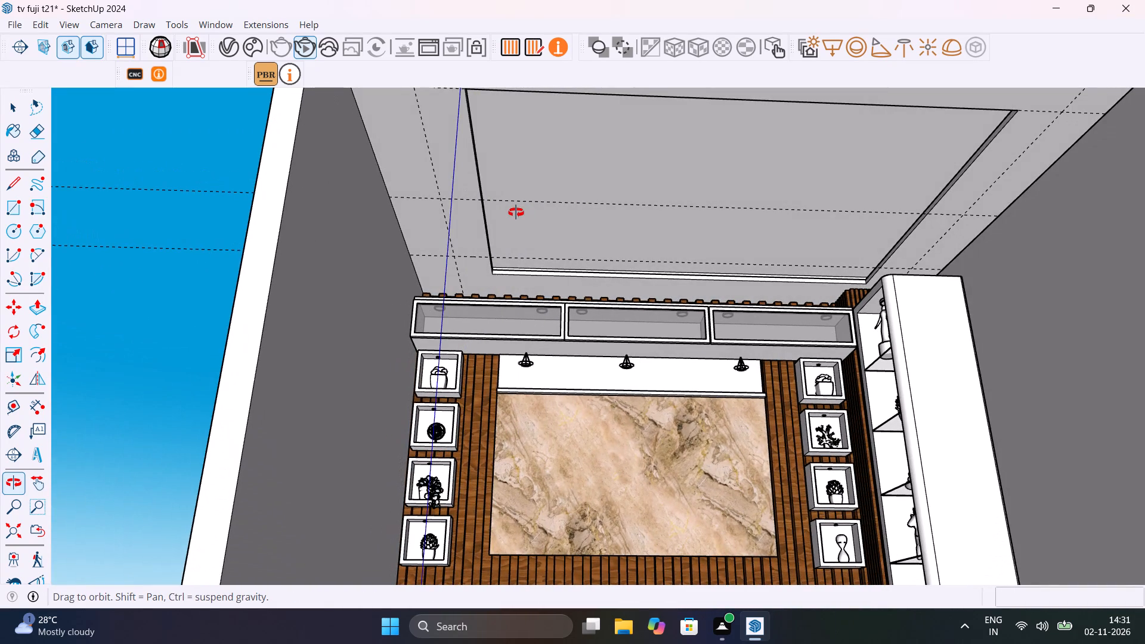
pyautogui.moveTo(516, 212); pyautogui.dragTo(483, 296, button='middle')
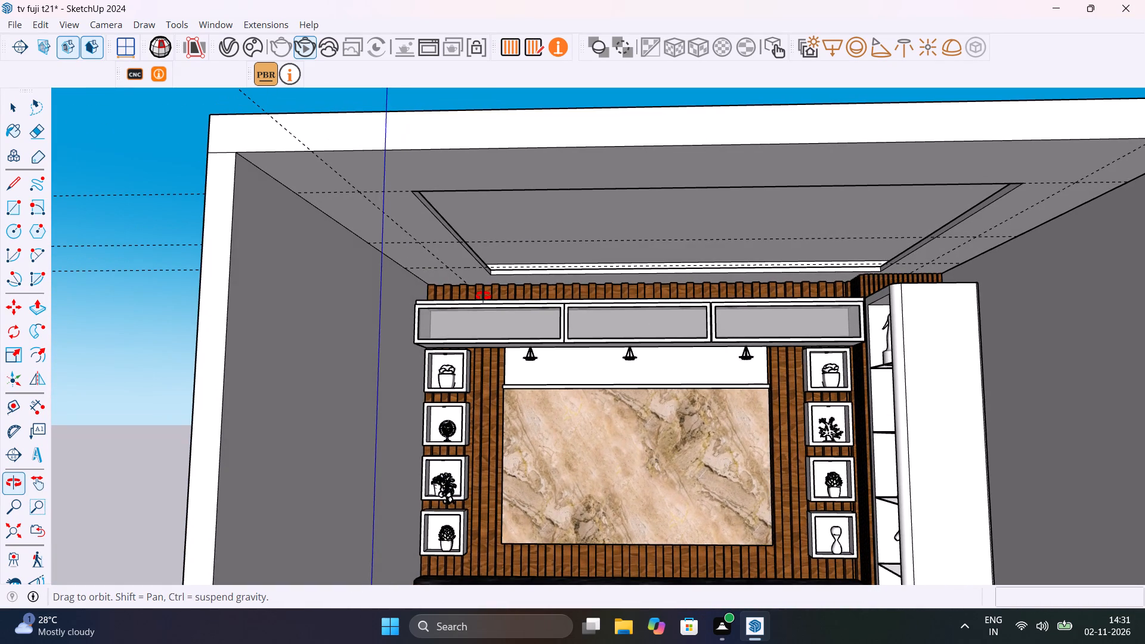
pyautogui.moveTo(483, 296); pyautogui.dragTo(507, 255, button='middle')
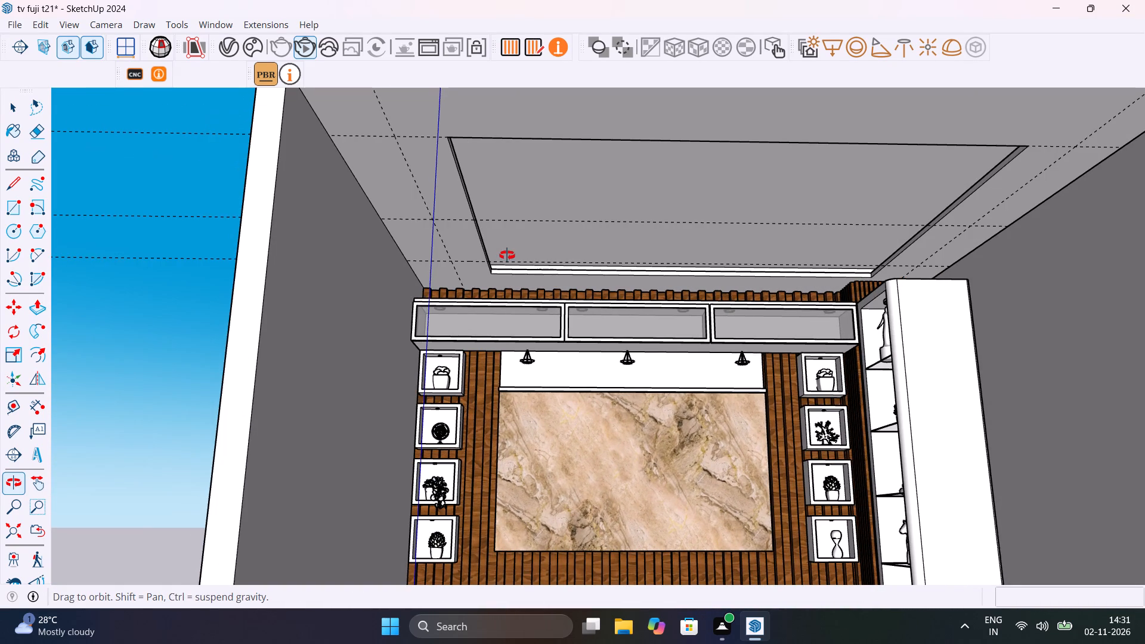
pyautogui.moveTo(507, 255); pyautogui.dragTo(477, 370, button='middle')
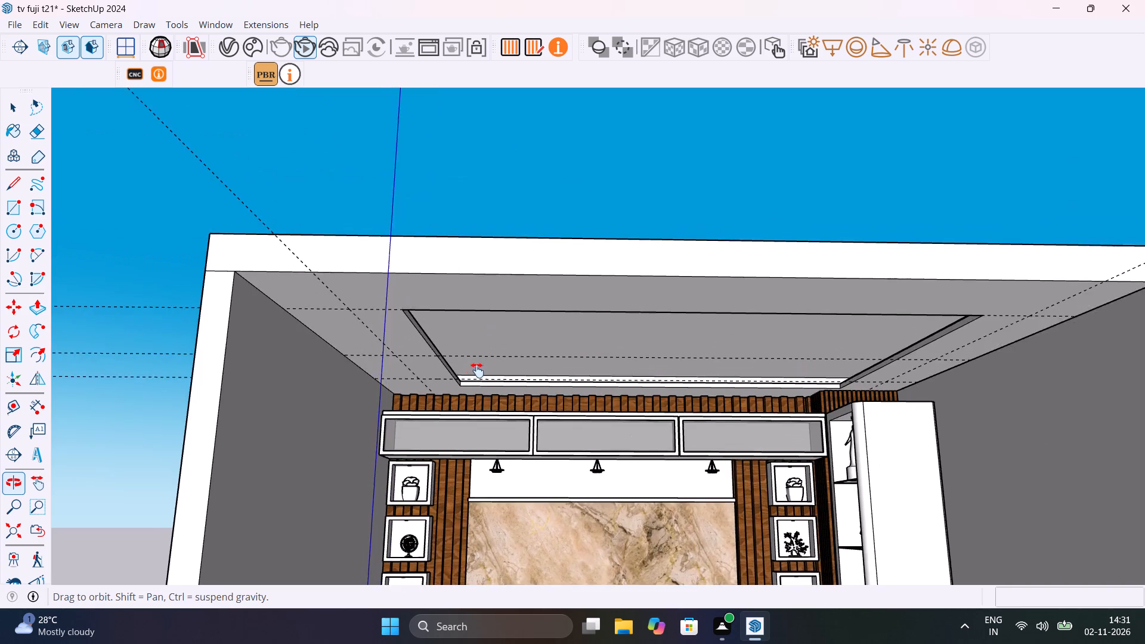
pyautogui.moveTo(477, 370); pyautogui.dragTo(514, 241, button='middle')
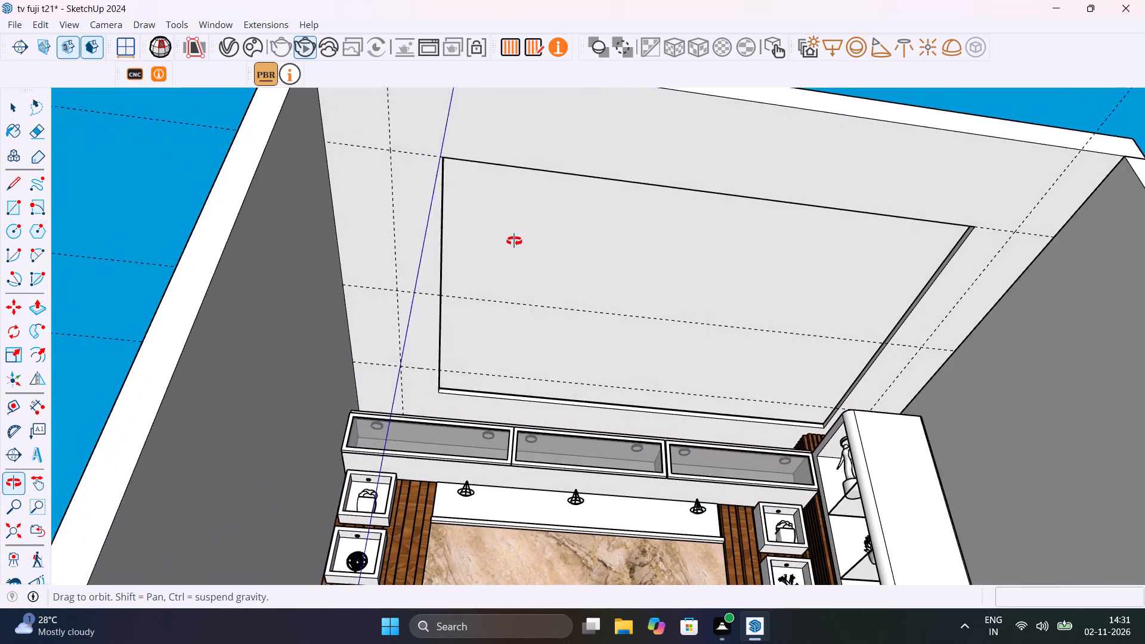
pyautogui.moveTo(514, 241); pyautogui.dragTo(517, 240, button='middle')
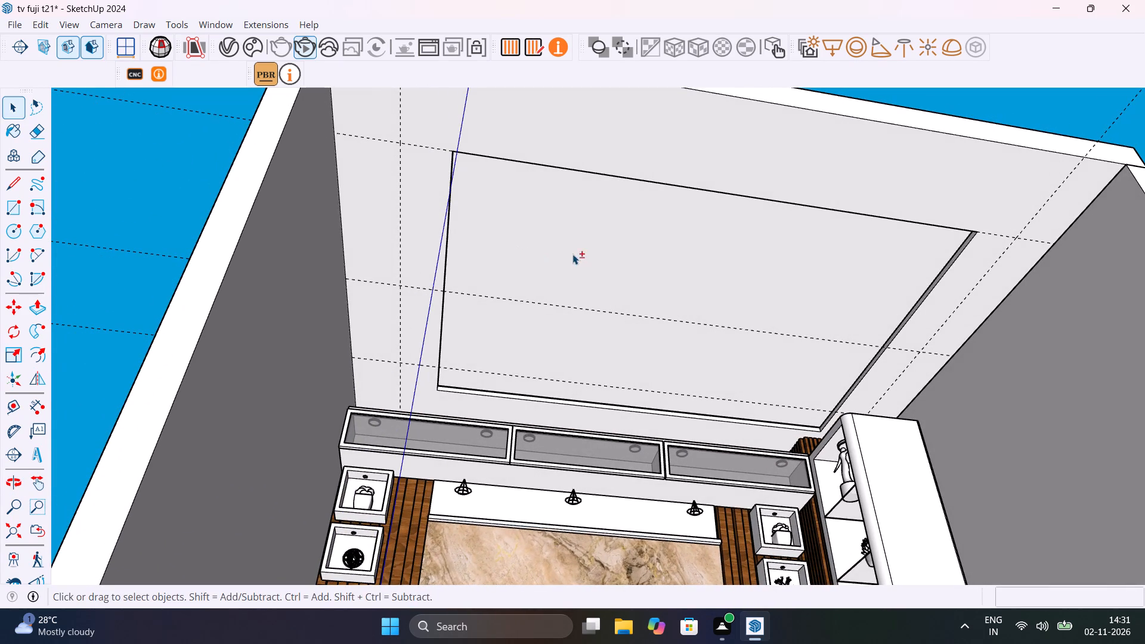
pyautogui.keyDown('shift'); pyautogui.moveTo(572, 254); pyautogui.dragTo(469, 378, button='middle'); pyautogui.keyUp('shift')
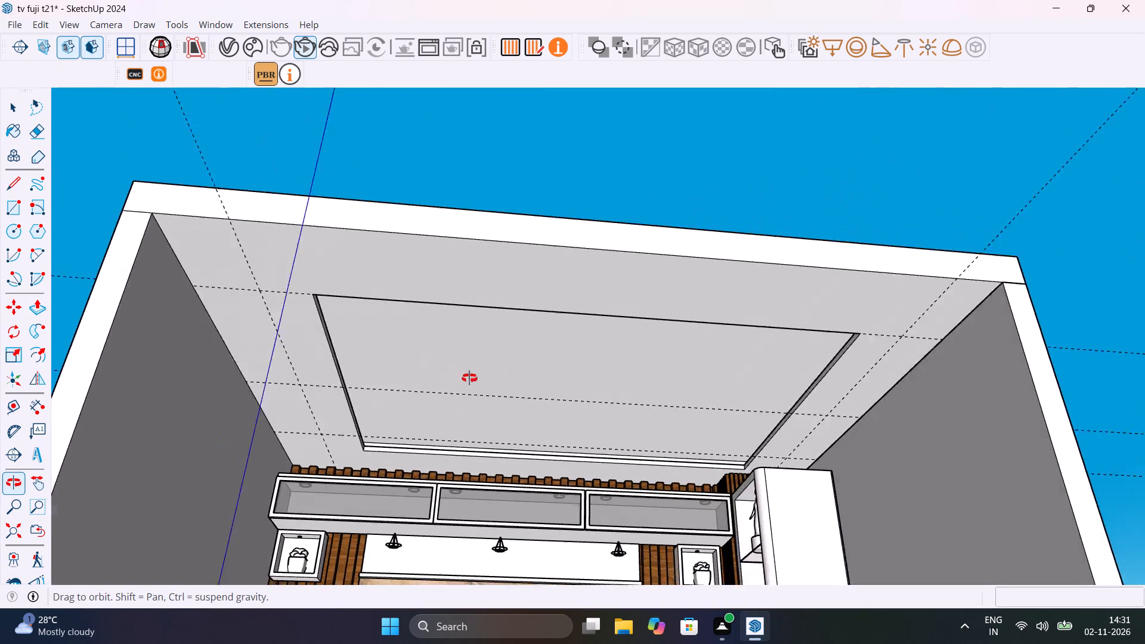
pyautogui.keyDown('shift'); pyautogui.moveTo(469, 378); pyautogui.dragTo(479, 321, button='middle'); pyautogui.keyUp('shift')
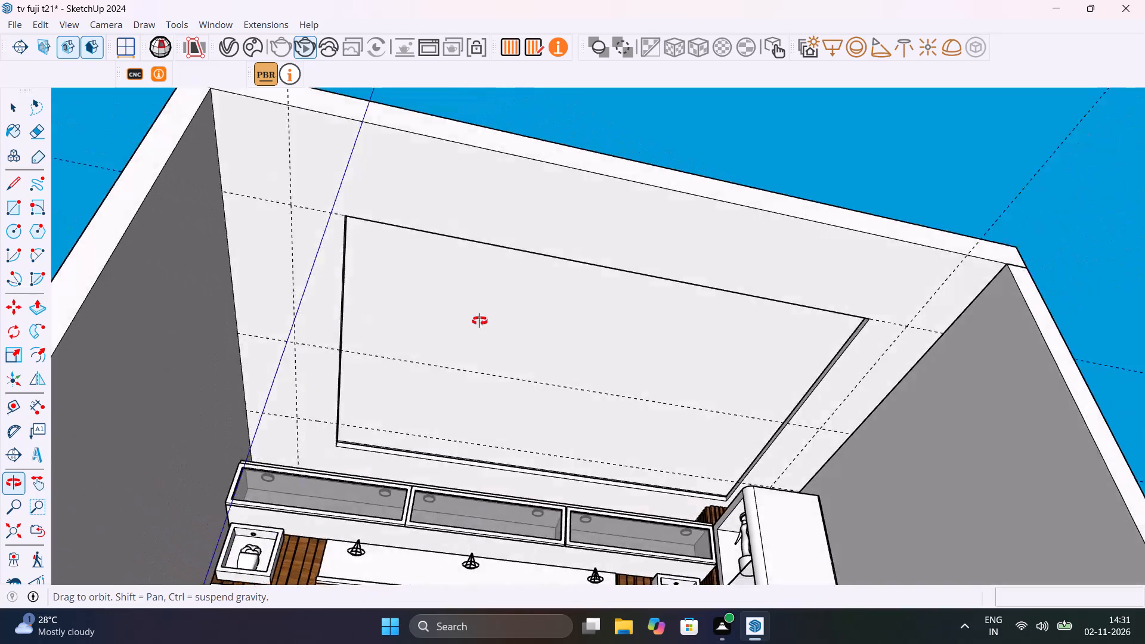
pyautogui.keyDown('shift'); pyautogui.moveTo(479, 321); pyautogui.dragTo(457, 394, button='middle'); pyautogui.keyUp('shift')
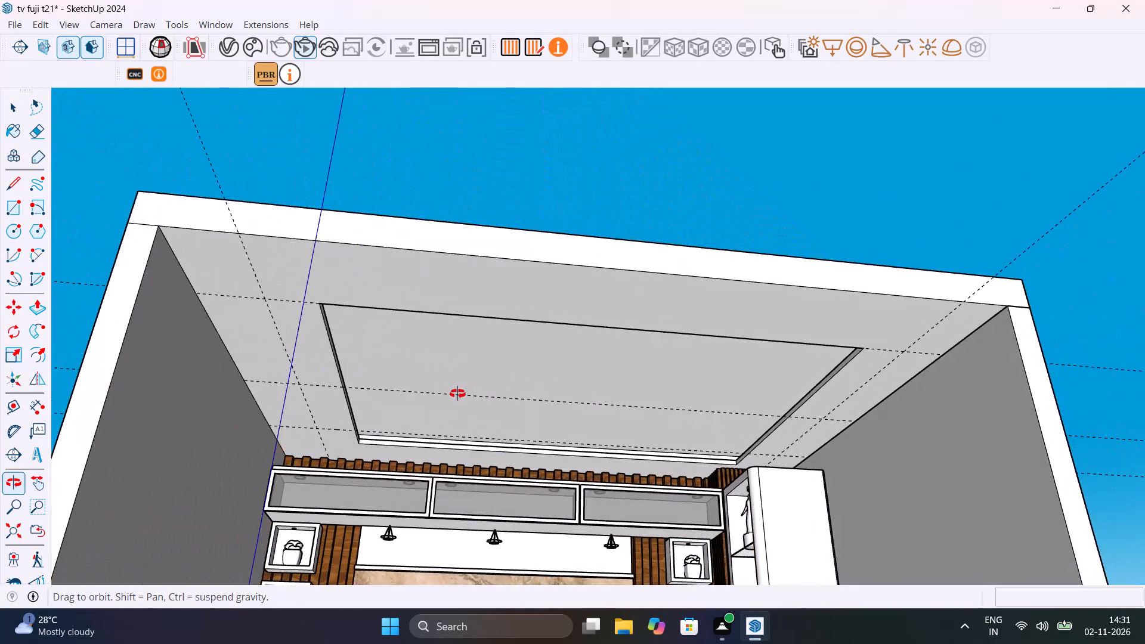
pyautogui.keyDown('shift'); pyautogui.moveTo(457, 394); pyautogui.dragTo(419, 428, button='middle'); pyautogui.keyUp('shift')
pyautogui.scroll(6, 778, 425)
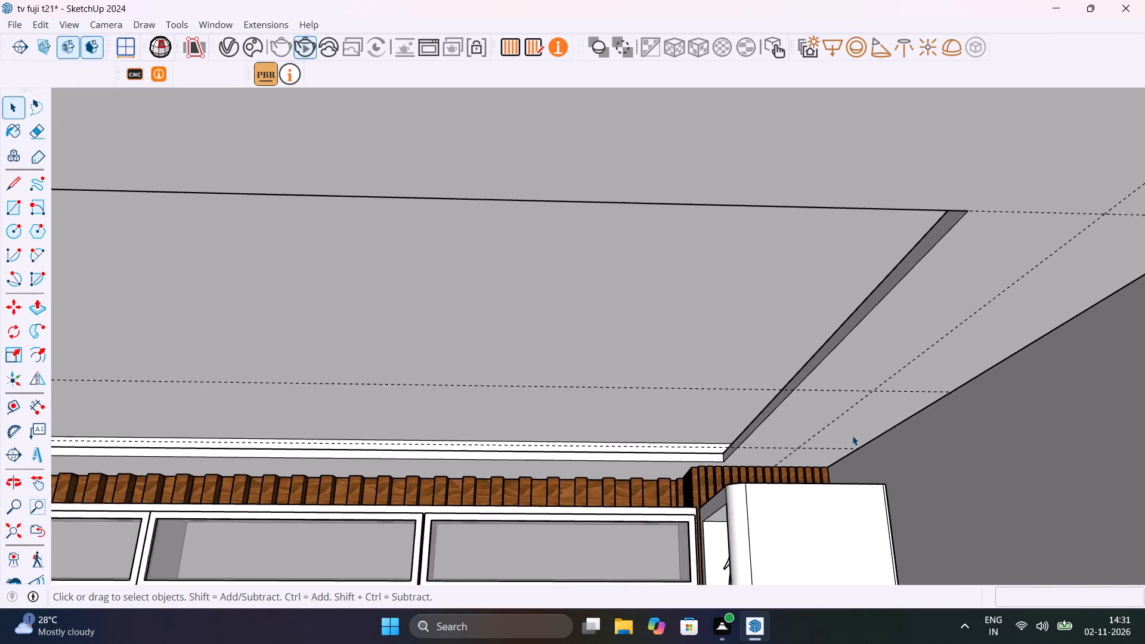
pyautogui.scroll(3, 852, 435)
pyautogui.moveTo(853, 435); pyautogui.dragTo(775, 311, button='middle')
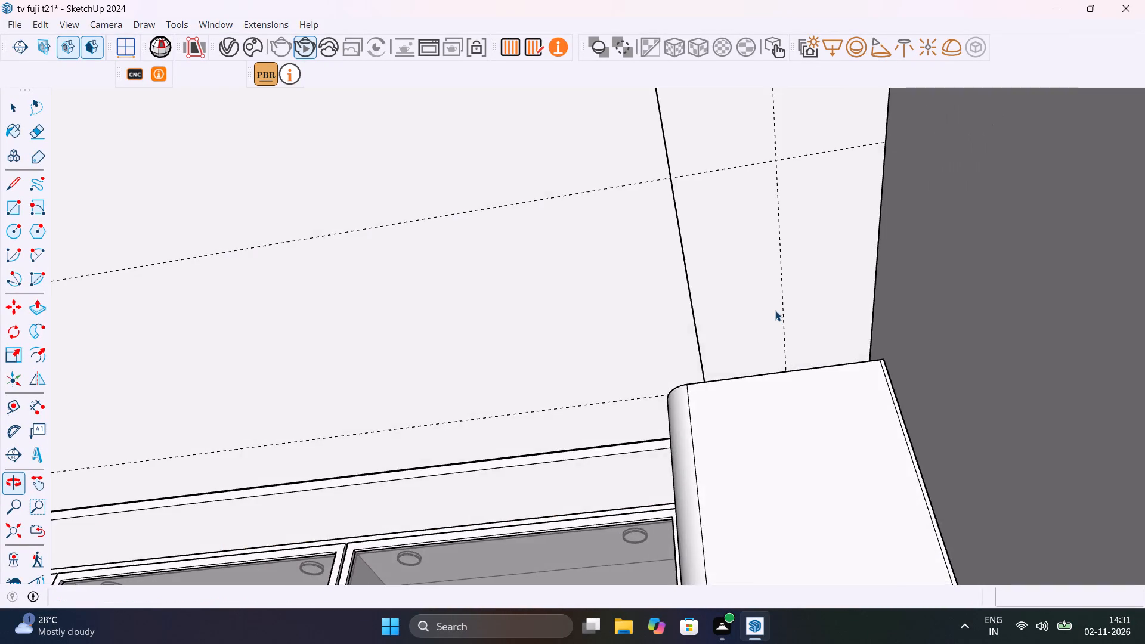
pyautogui.scroll(-15, 775, 311)
pyautogui.scroll(1, 465, 309)
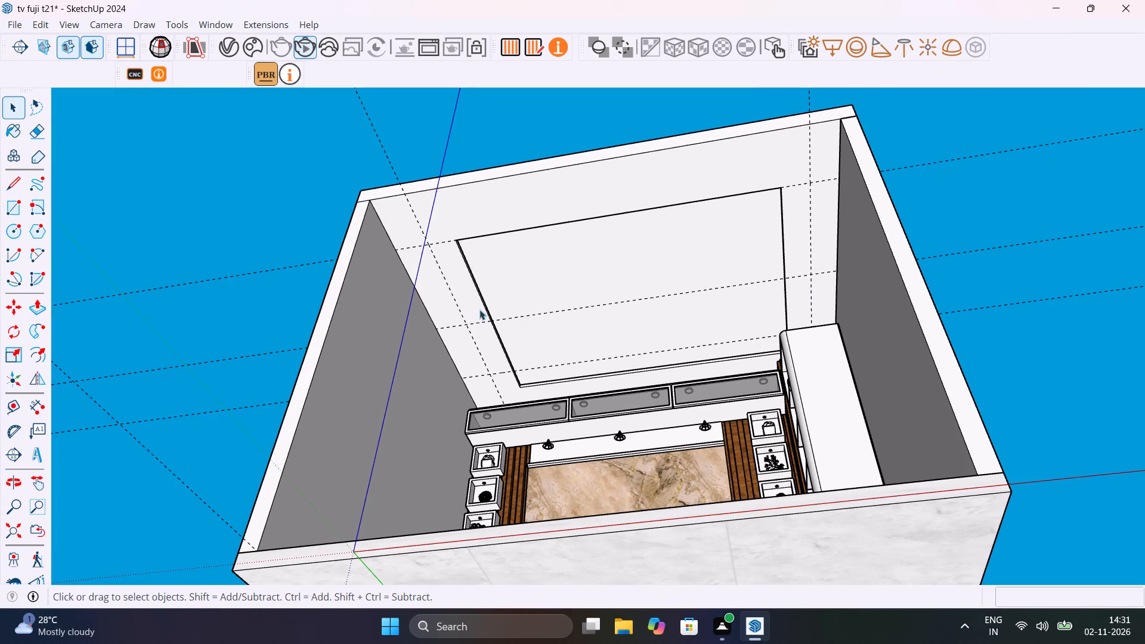
pyautogui.keyDown('shift'); pyautogui.moveTo(501, 308); pyautogui.dragTo(516, 385, button='middle'); pyautogui.keyUp('shift')
pyautogui.scroll(1, 515, 247)
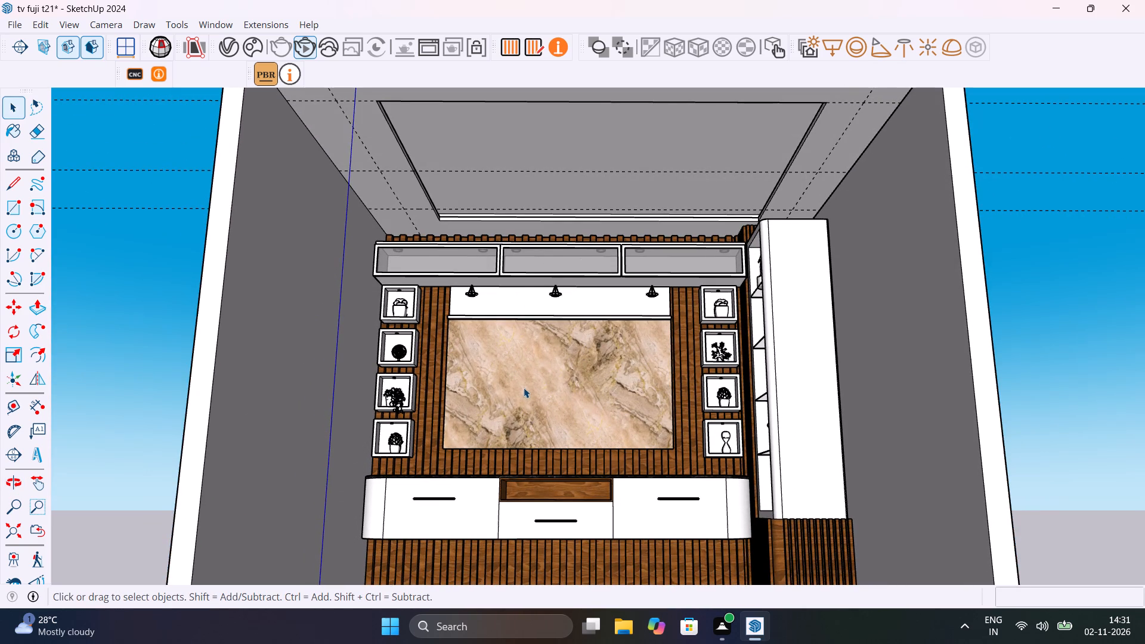
pyautogui.scroll(-4, 584, 303)
pyautogui.scroll(1, 596, 330)
pyautogui.moveTo(596, 329); pyautogui.dragTo(700, 410, button='middle')
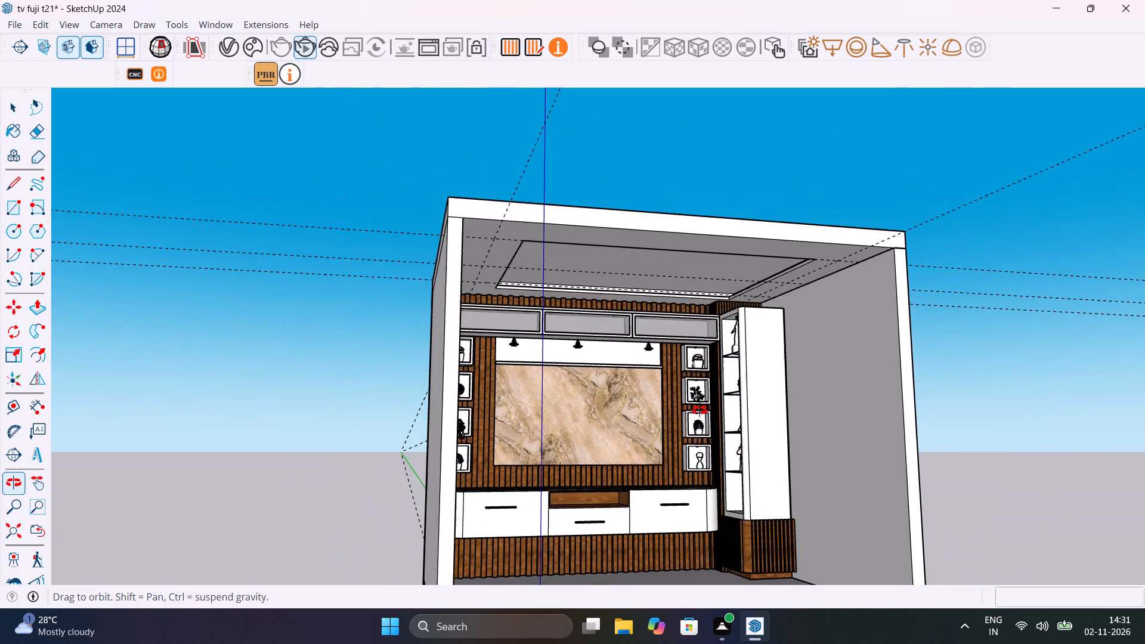
pyautogui.moveTo(700, 410); pyautogui.dragTo(646, 351, button='middle')
pyautogui.scroll(9, 465, 208)
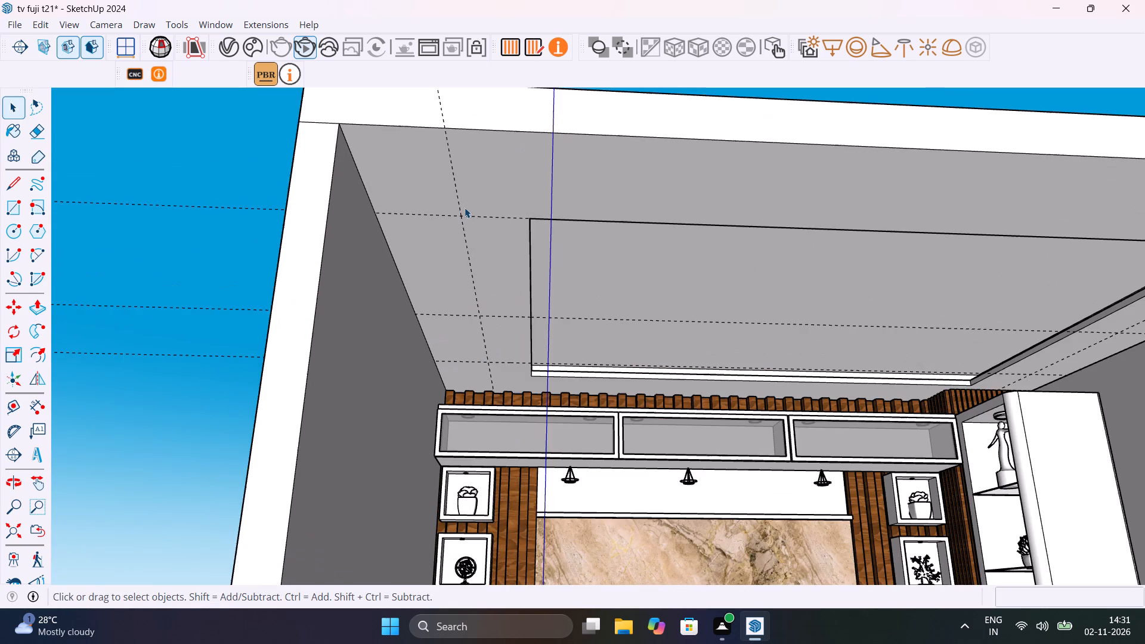
pyautogui.moveTo(499, 273); pyautogui.dragTo(555, 218, button='middle')
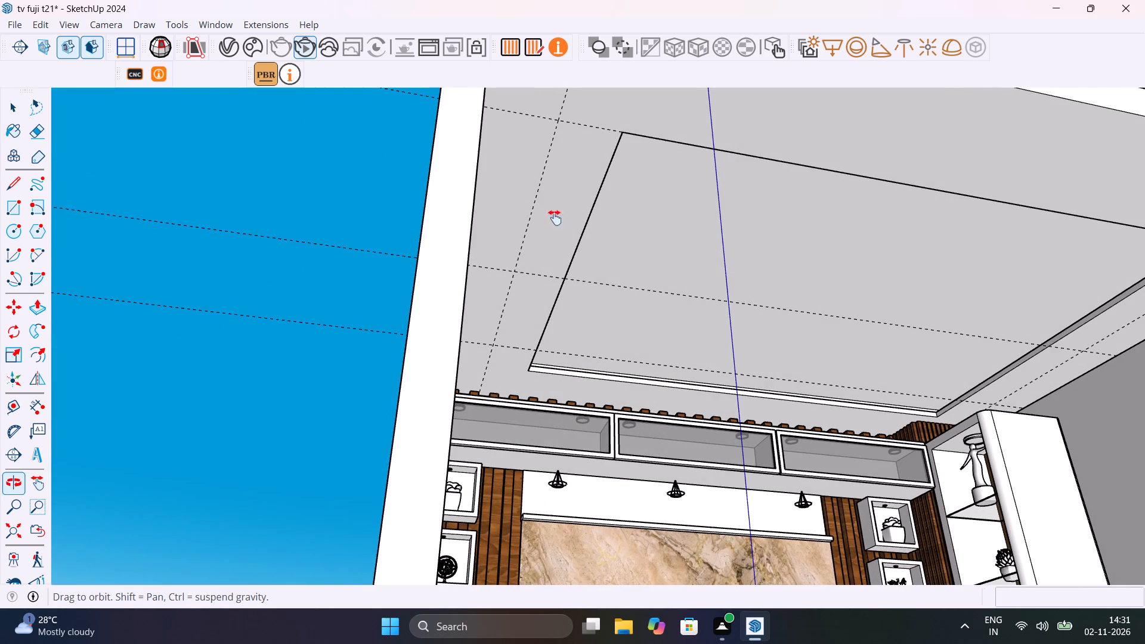
pyautogui.moveTo(555, 218); pyautogui.dragTo(450, 433, button='middle')
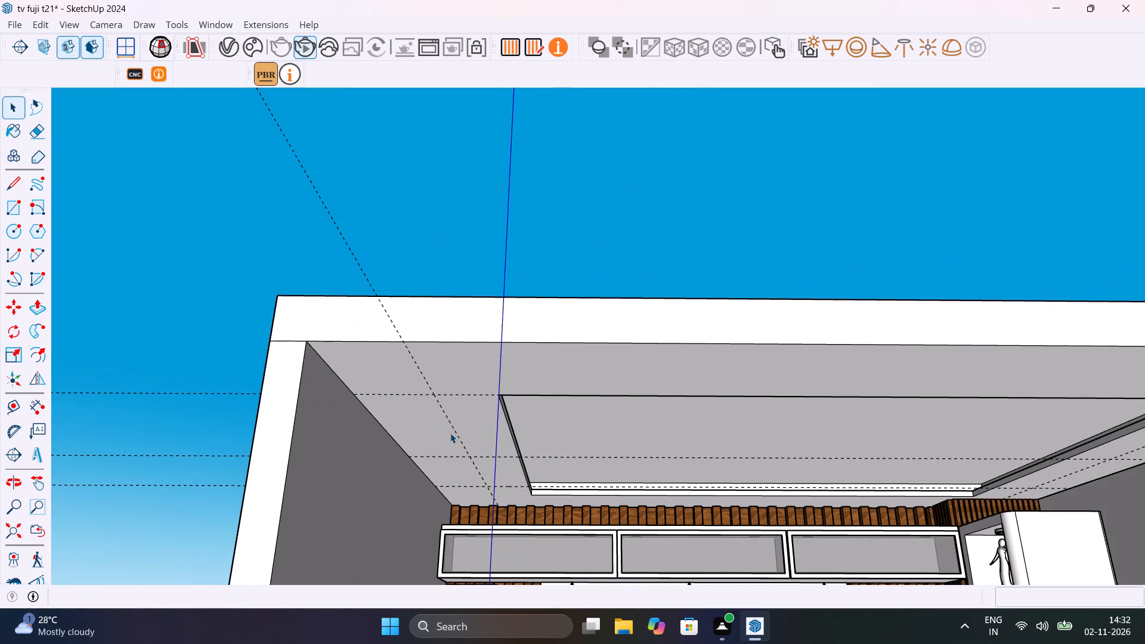
pyautogui.scroll(6, 450, 433)
pyautogui.moveTo(463, 432); pyautogui.dragTo(466, 394, button='middle')
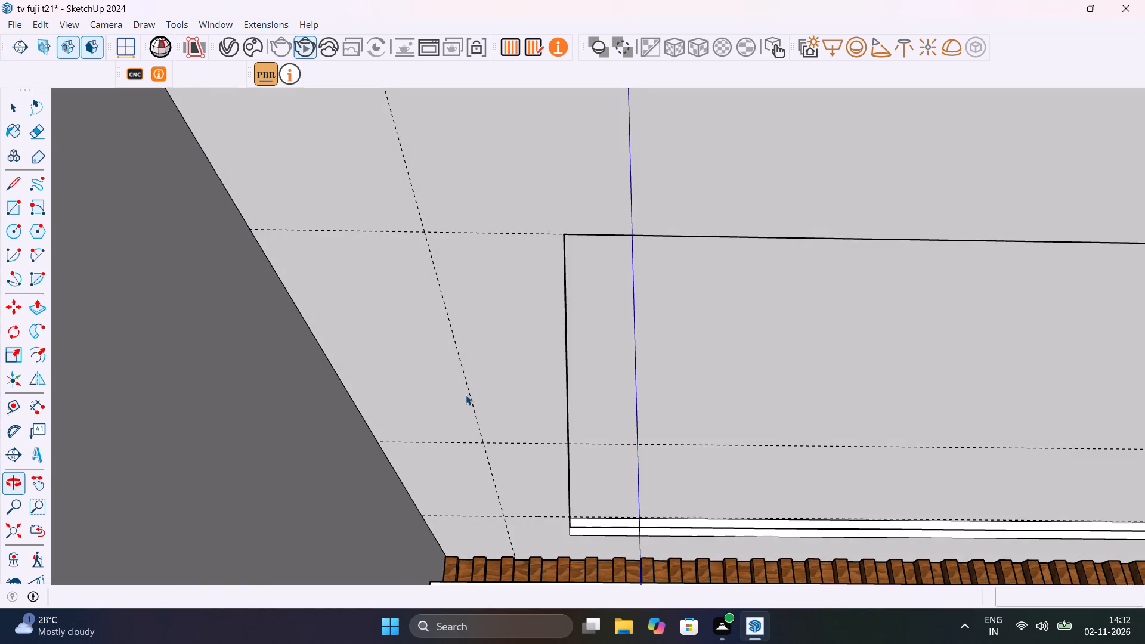
pyautogui.scroll(-9, 466, 395)
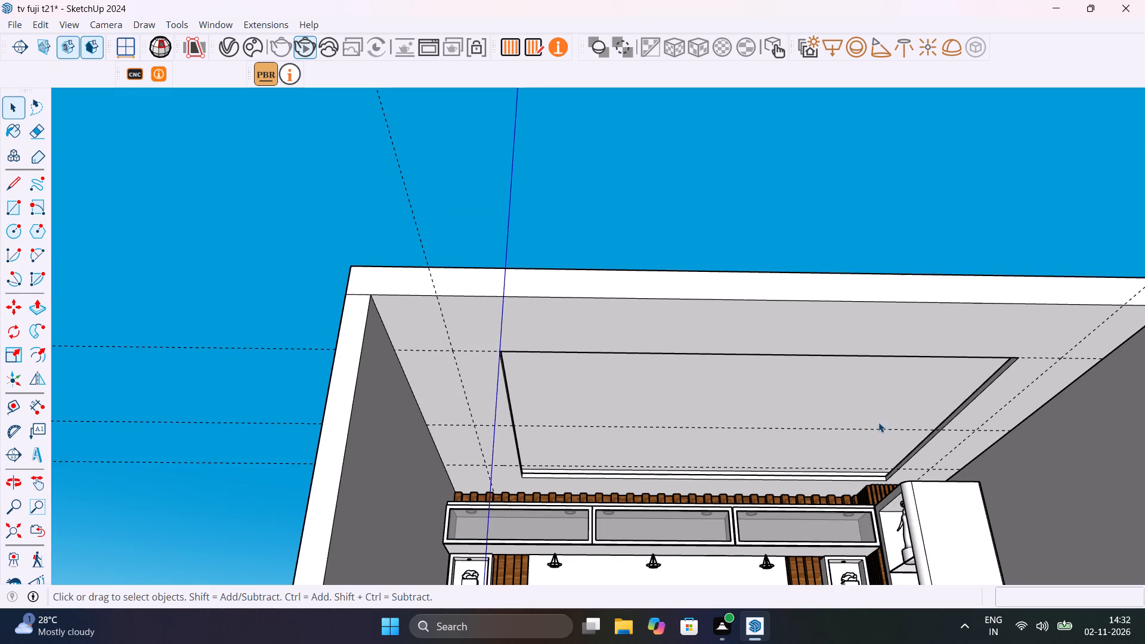
pyautogui.scroll(3, 976, 428)
pyautogui.moveTo(976, 429); pyautogui.dragTo(724, 410, button='middle')
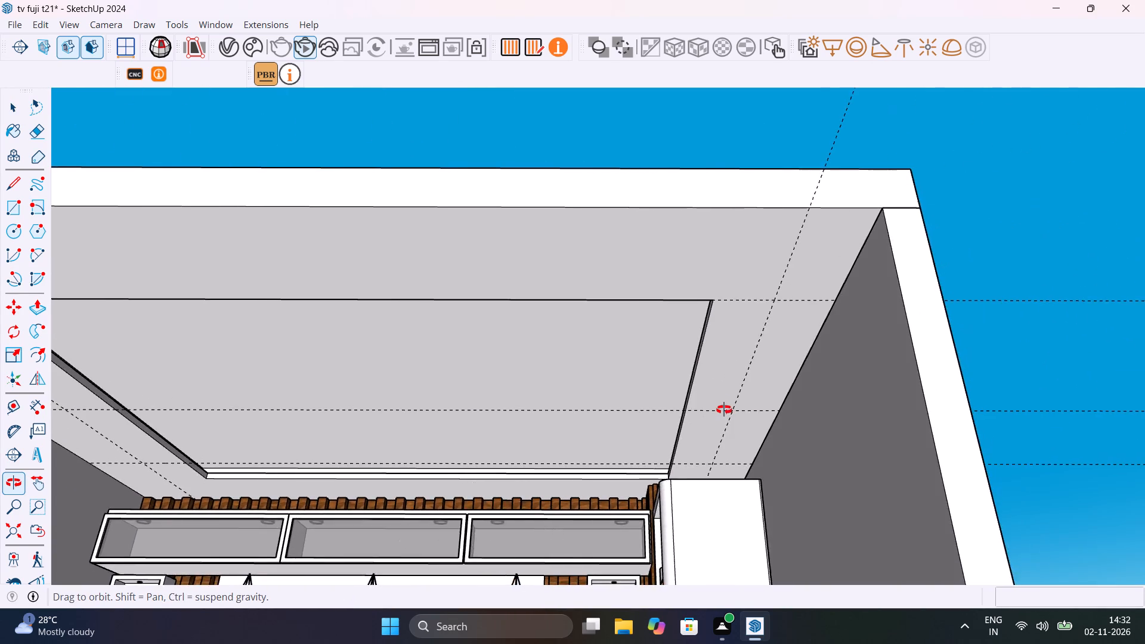
pyautogui.moveTo(724, 410); pyautogui.dragTo(751, 392, button='middle')
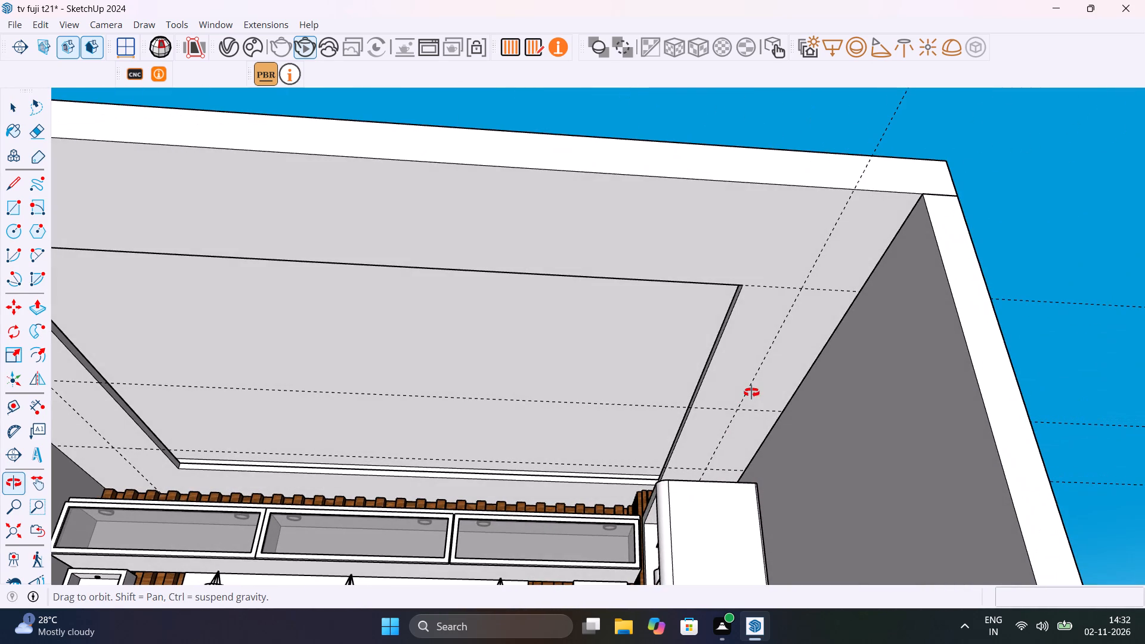
# Open the Chaos Cosmos asset library, clear the handle search and switch to the downloaded assets.
pyautogui.moveTo(751, 392); pyautogui.dragTo(881, 410, button='middle')
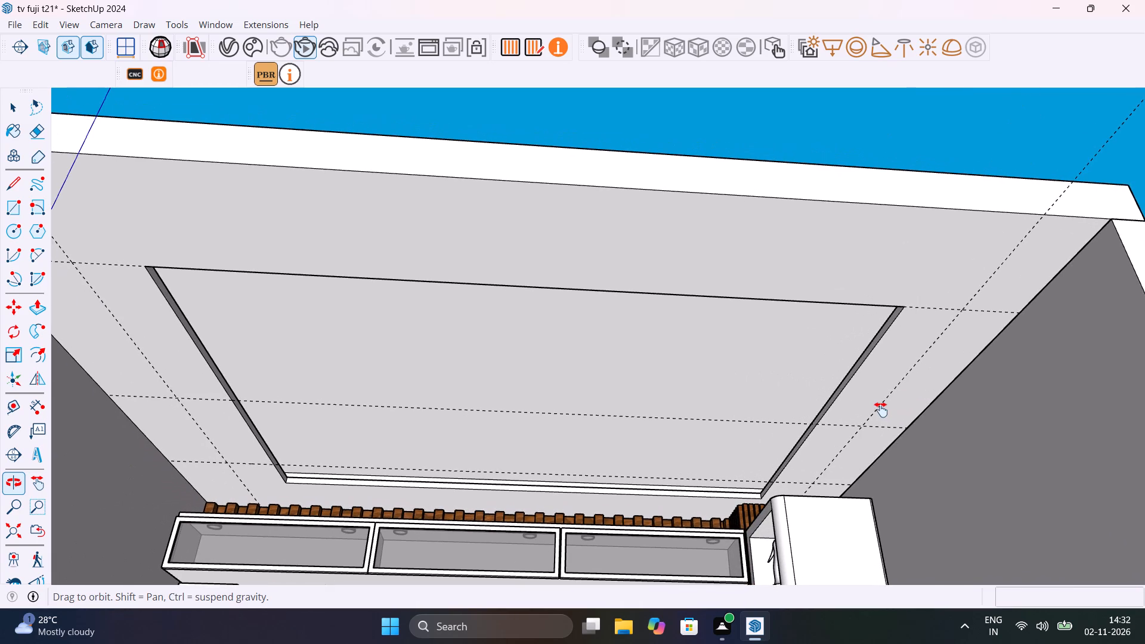
pyautogui.moveTo(881, 410); pyautogui.dragTo(909, 410, button='middle')
pyautogui.keyDown('shift'); pyautogui.scroll(-4, 909, 410); pyautogui.keyUp('shift')
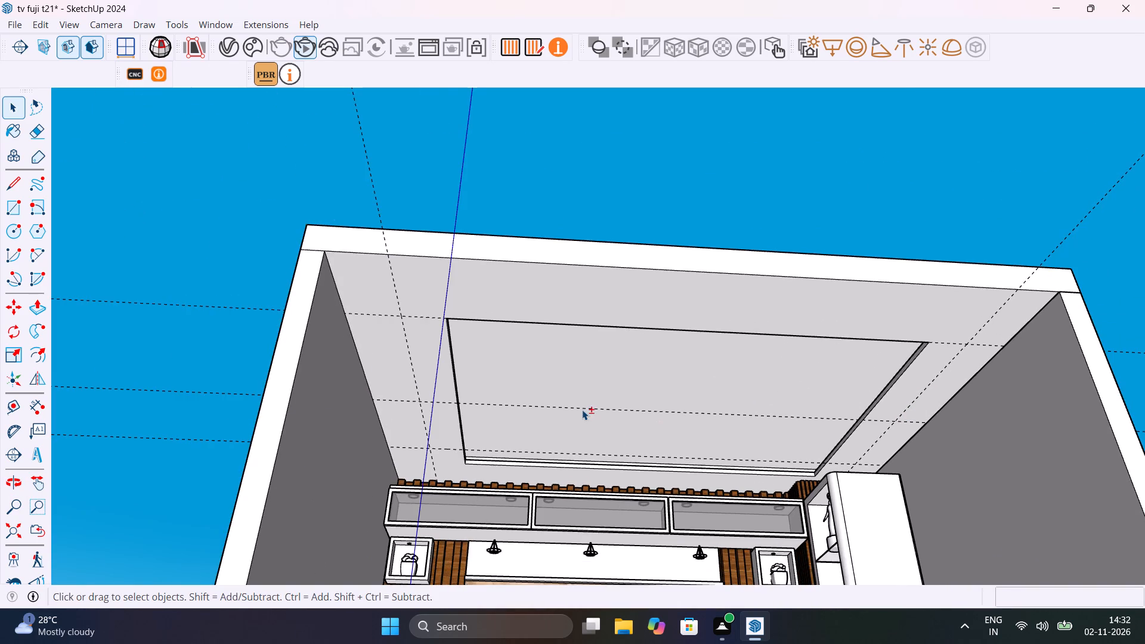
pyautogui.keyDown('shift'); pyautogui.moveTo(582, 409); pyautogui.dragTo(627, 405, button='middle'); pyautogui.keyUp('shift')
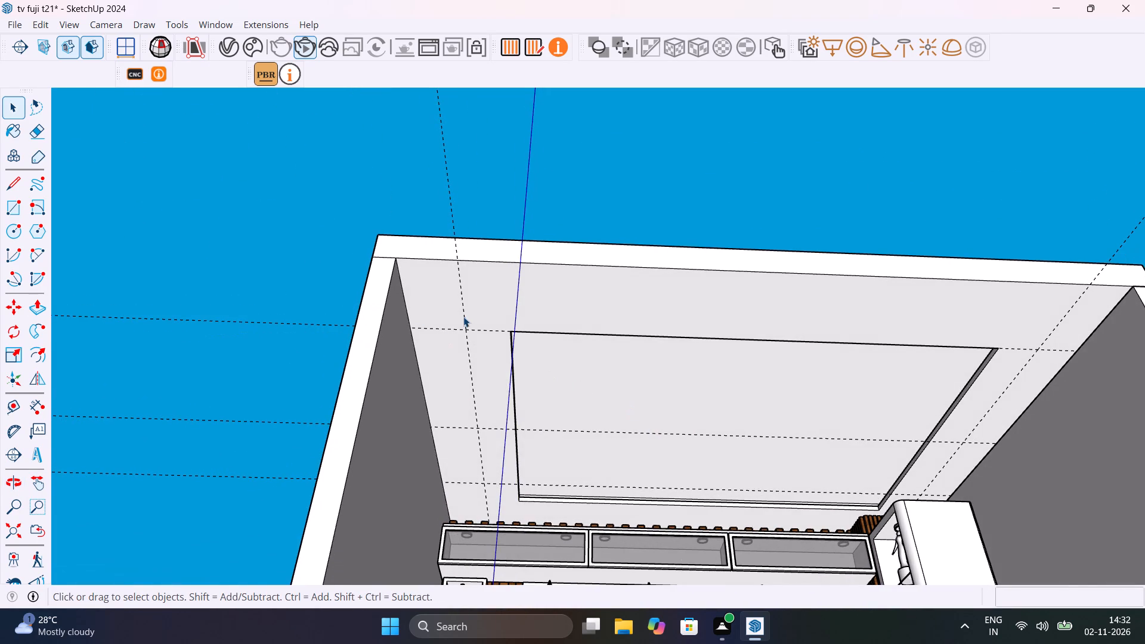
pyautogui.scroll(6, 463, 317)
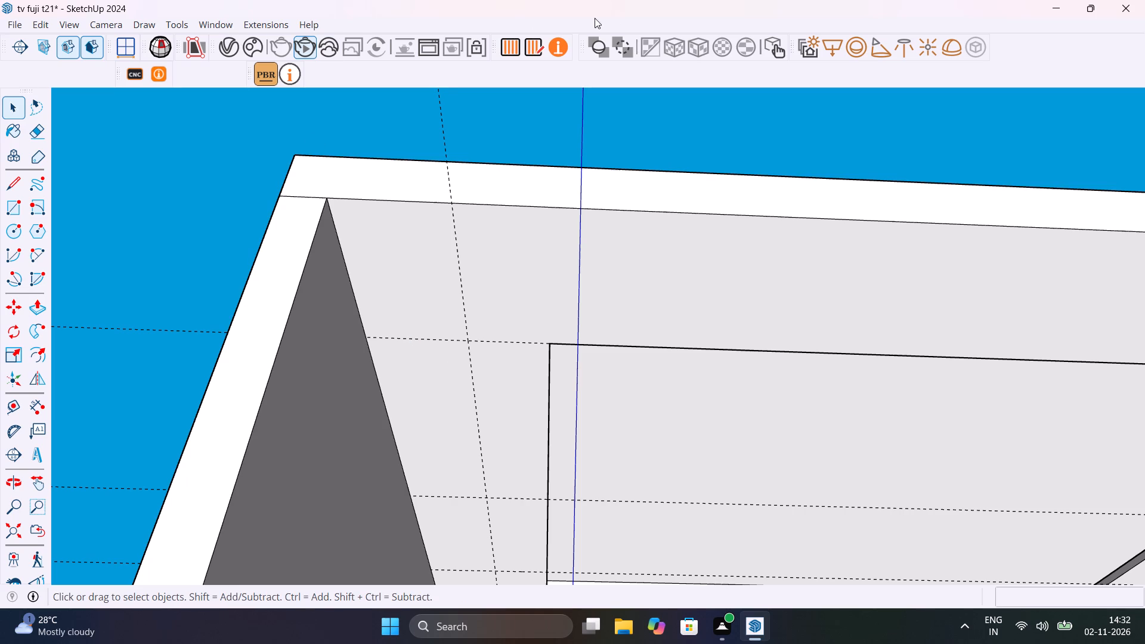
pyautogui.click(248, 49)
pyautogui.scroll(2, 323, 347)
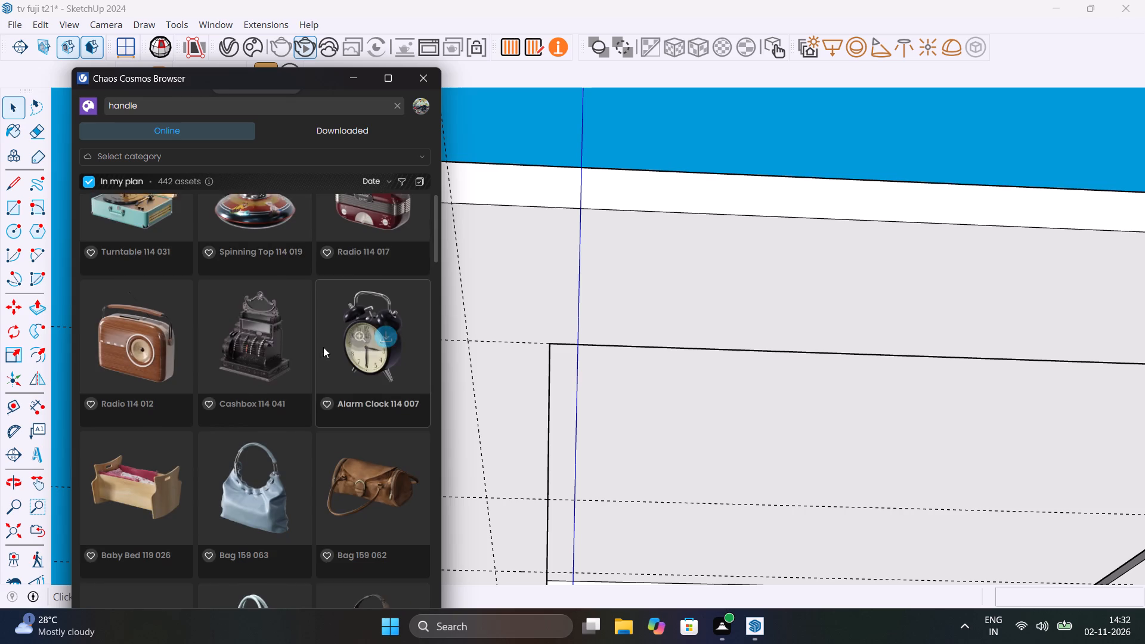
pyautogui.scroll(14, 323, 347)
pyautogui.scroll(8, 323, 348)
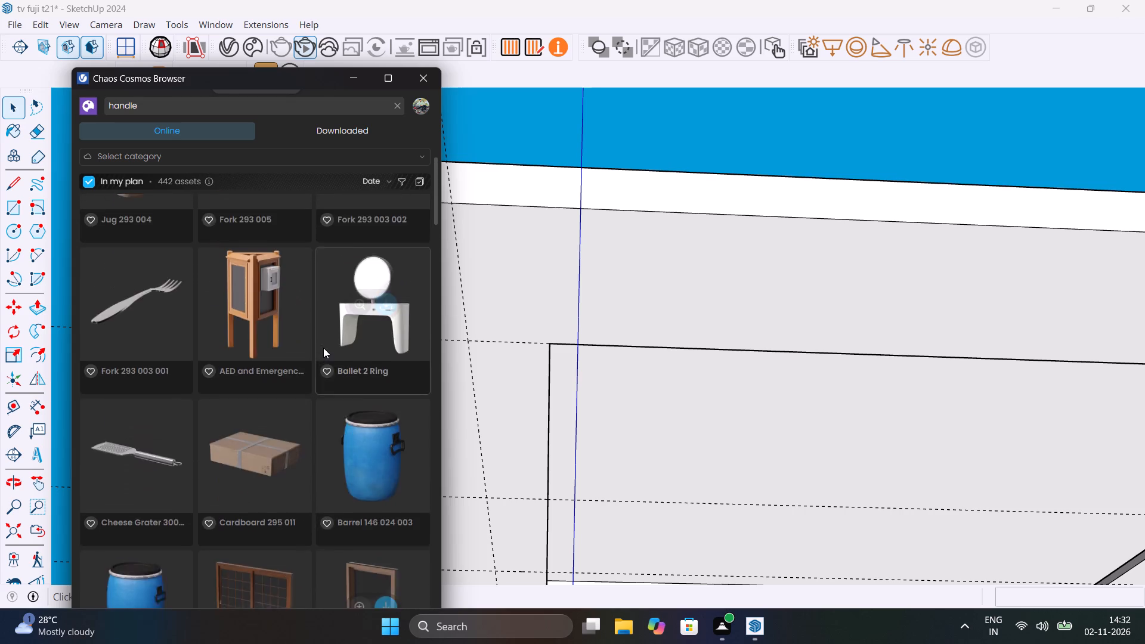
pyautogui.scroll(19, 323, 348)
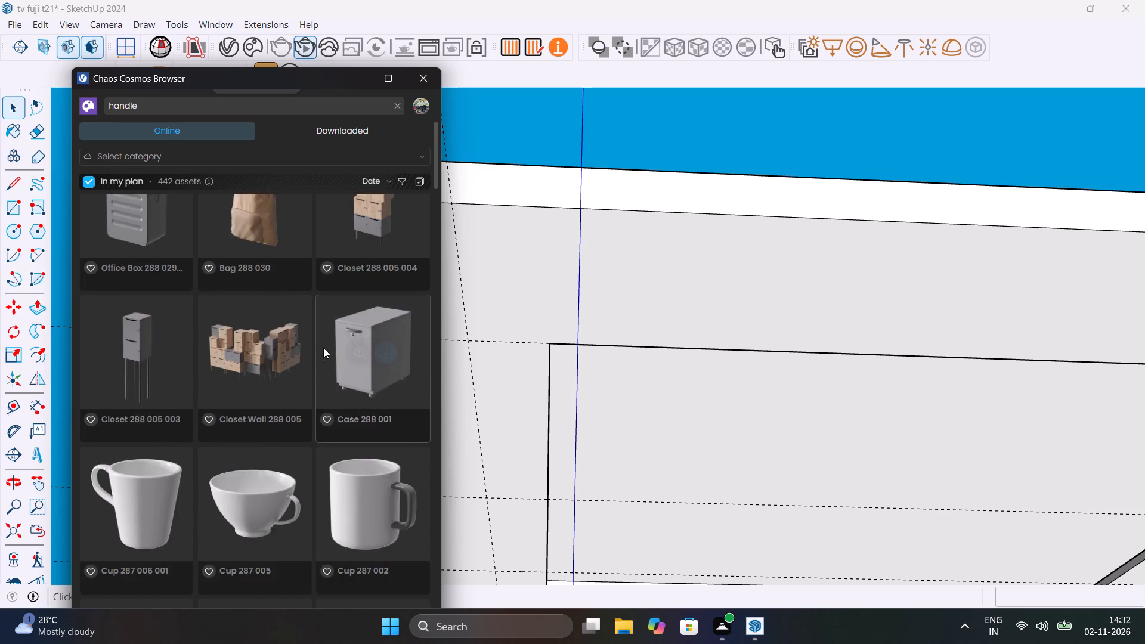
pyautogui.scroll(5, 323, 348)
pyautogui.scroll(19, 323, 348)
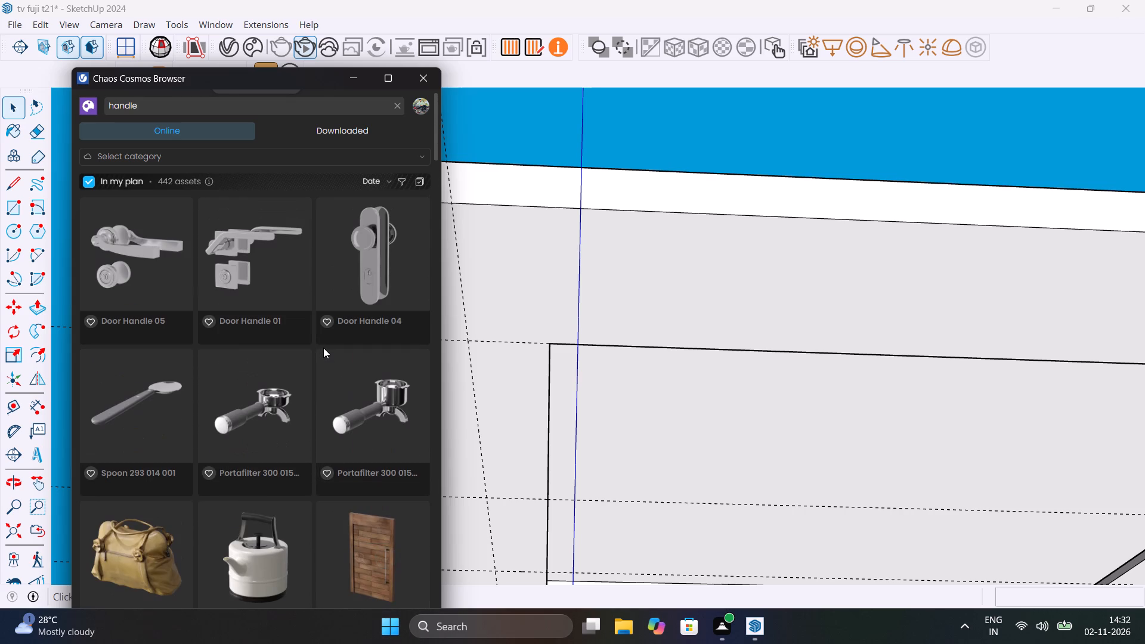
pyautogui.scroll(2, 323, 348)
pyautogui.scroll(-5, 323, 347)
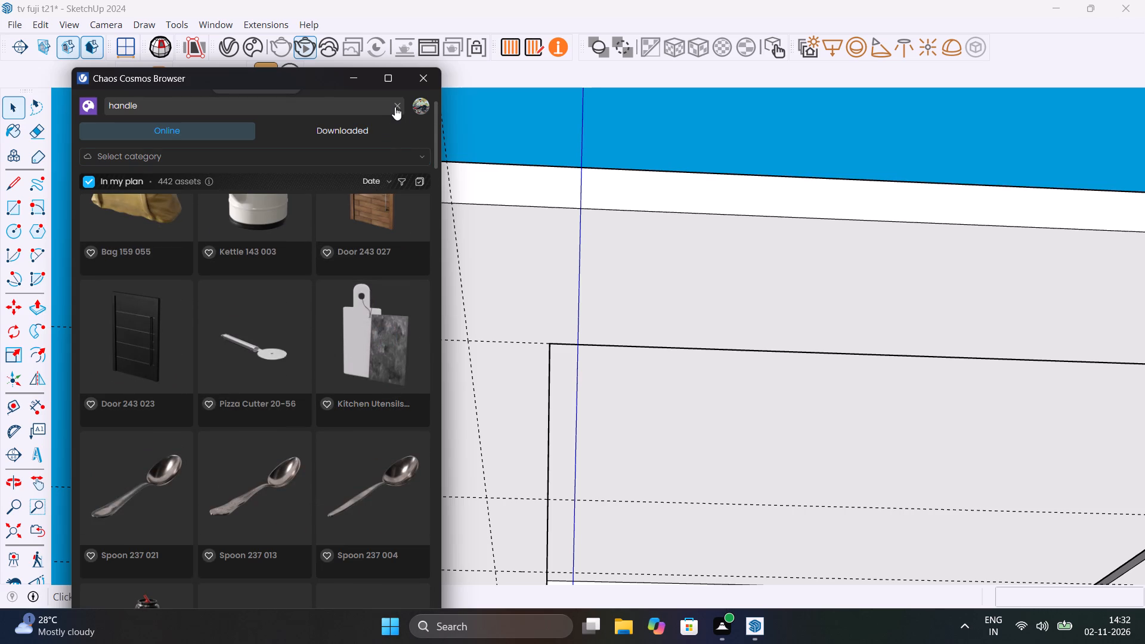
pyautogui.click(395, 107)
pyautogui.click(369, 131)
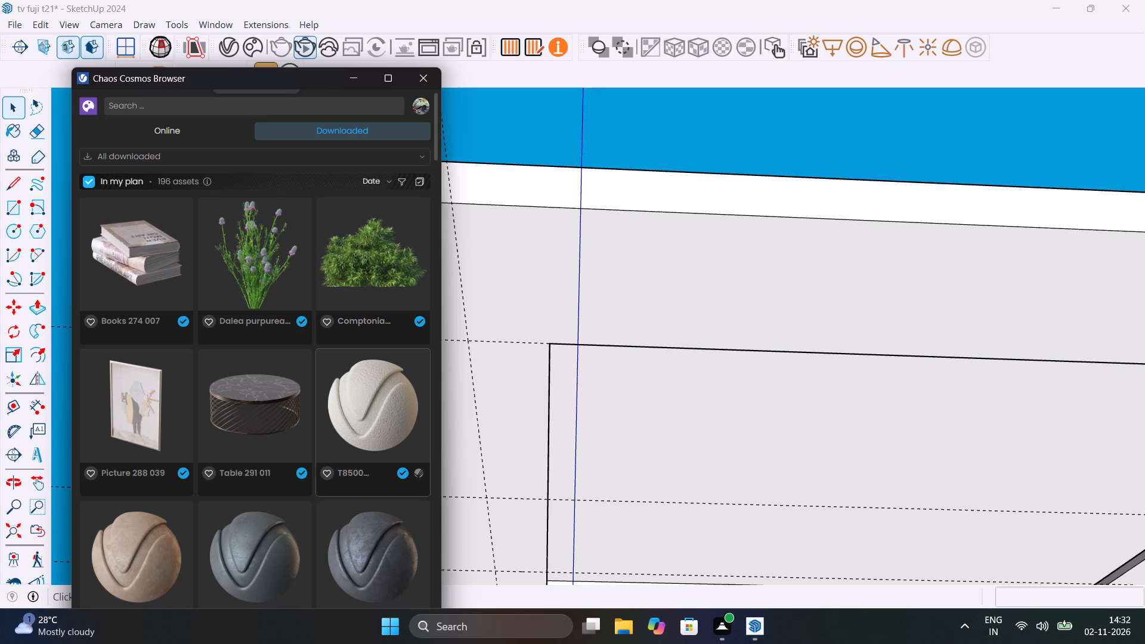
# Find the Tlon Light 650 ceiling light among the downloaded assets and place it on the ceiling near the recess corner opposite the tall cabinet.
pyautogui.scroll(-10, 346, 418)
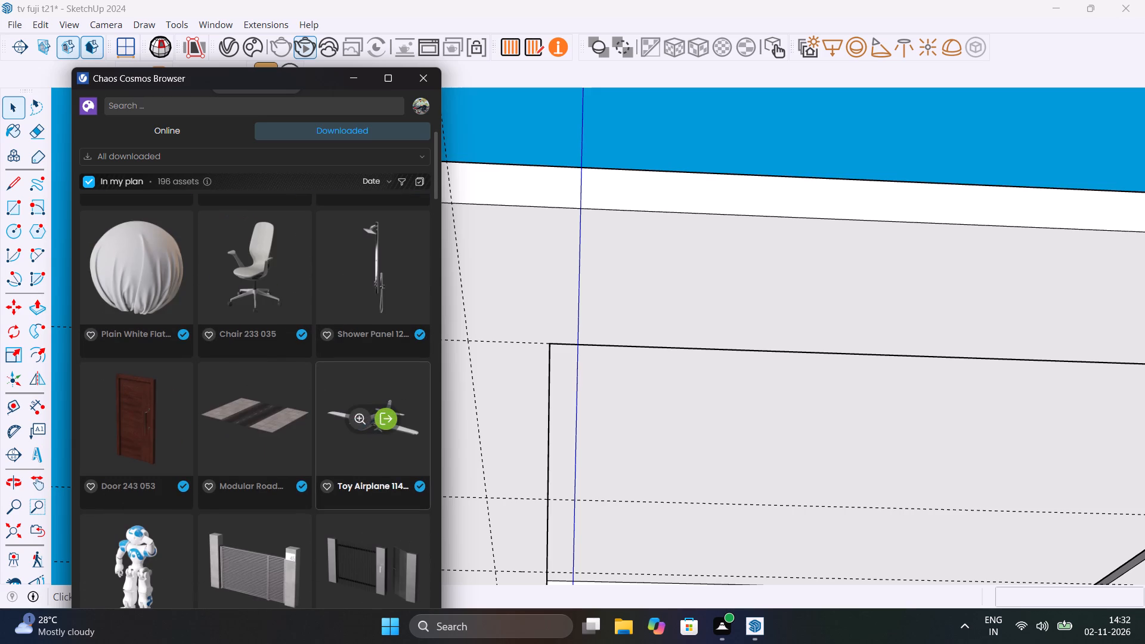
pyautogui.scroll(-14, 346, 418)
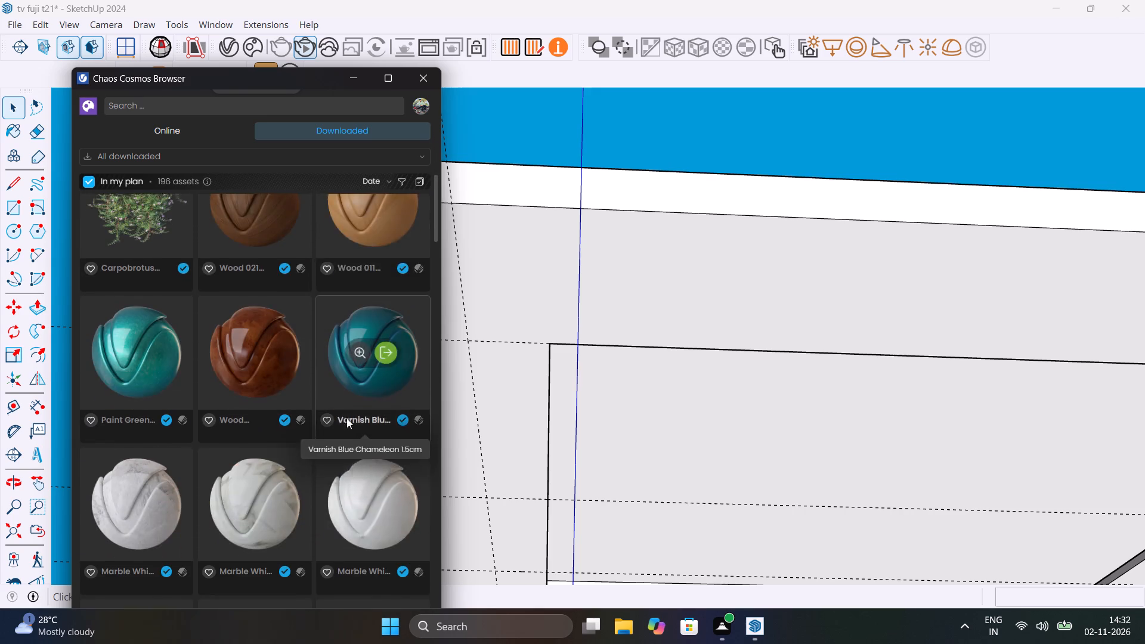
pyautogui.scroll(-2, 346, 418)
pyautogui.scroll(-3, 287, 408)
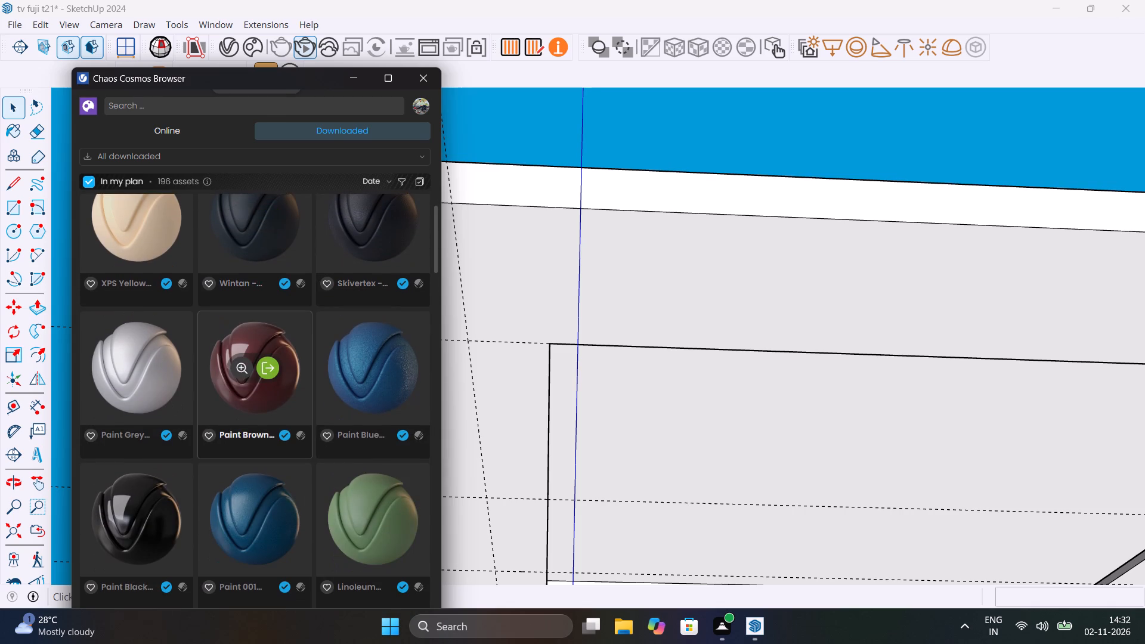
pyautogui.scroll(-17, 287, 408)
pyautogui.scroll(-5, 287, 408)
pyautogui.scroll(3, 287, 408)
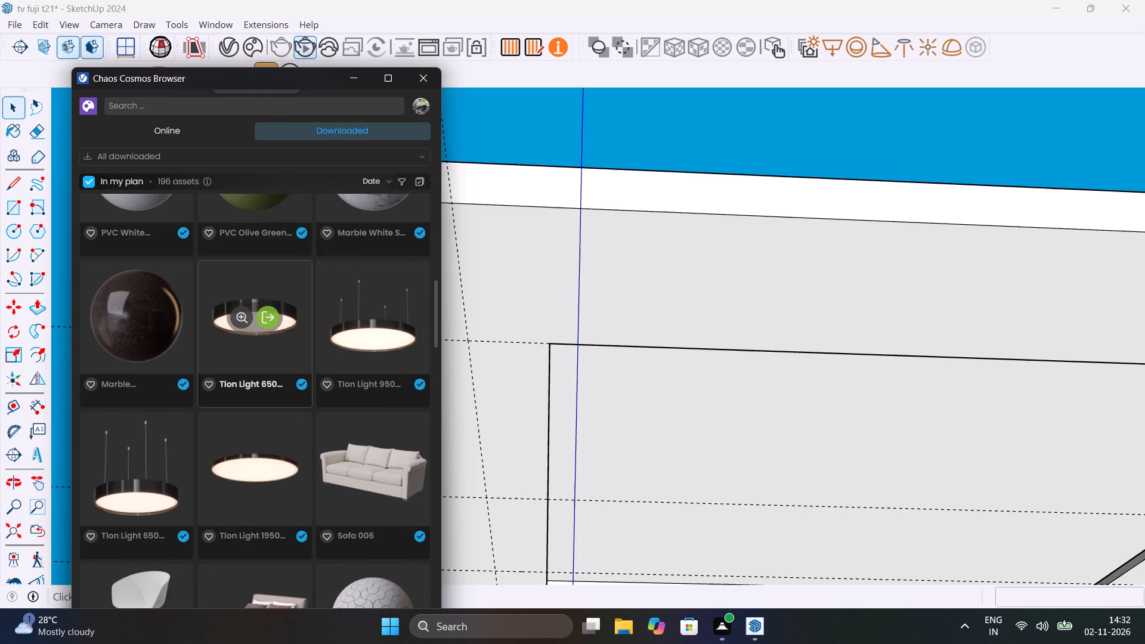
pyautogui.click(273, 317)
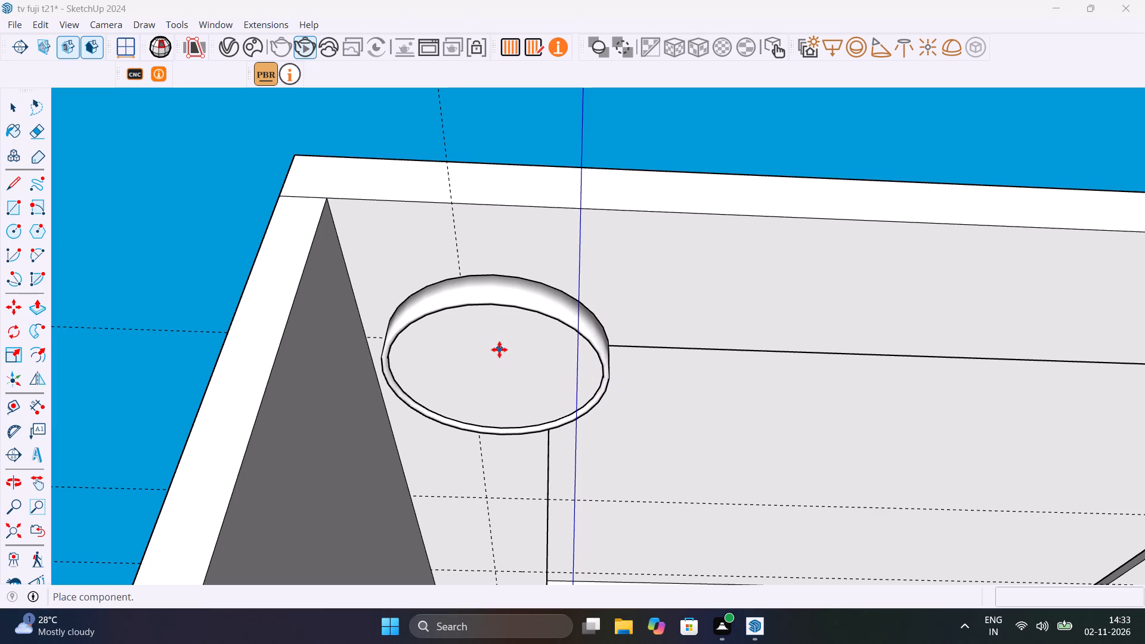
pyautogui.click(499, 349)
# Scale the placed ceiling light down uniformly to about 0.4 of its size.
pyautogui.press('s')
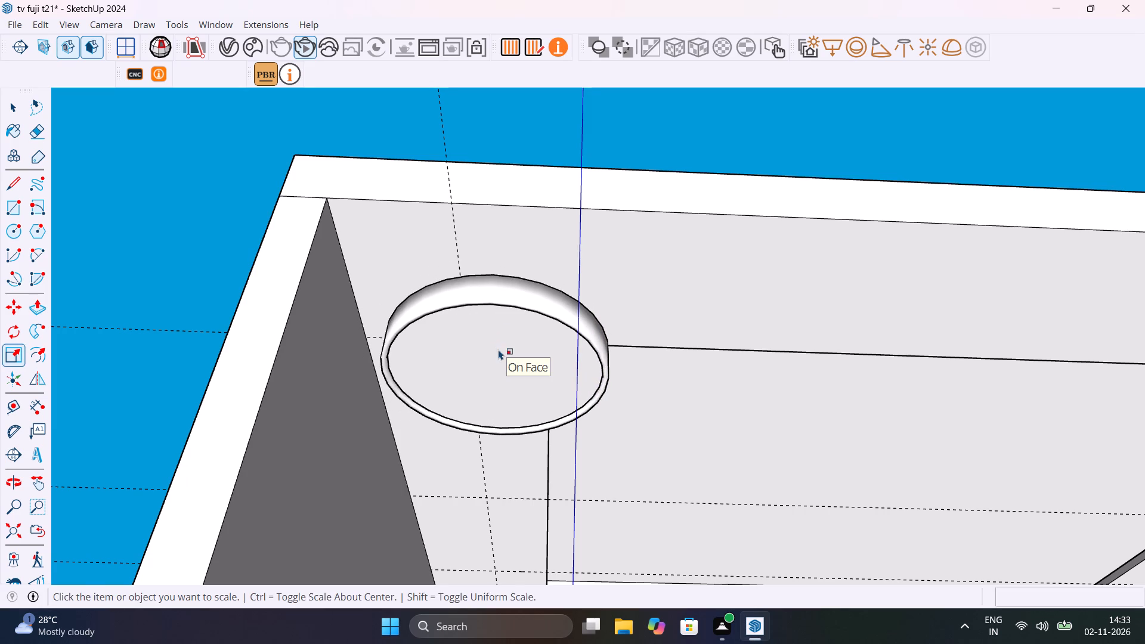
pyautogui.press('s')
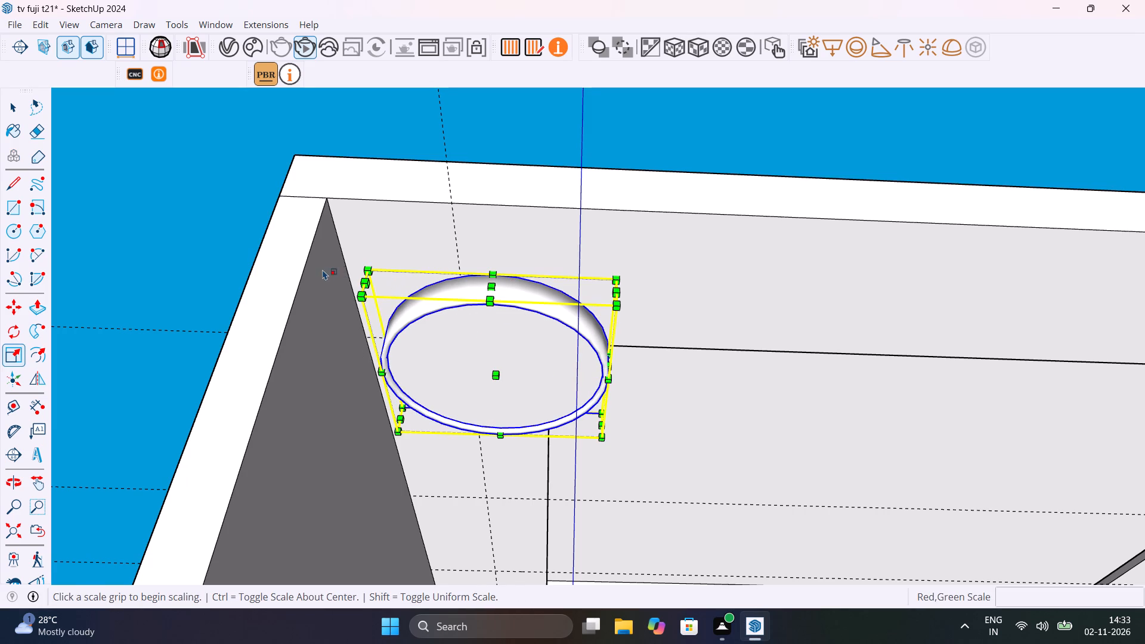
pyautogui.click(370, 268)
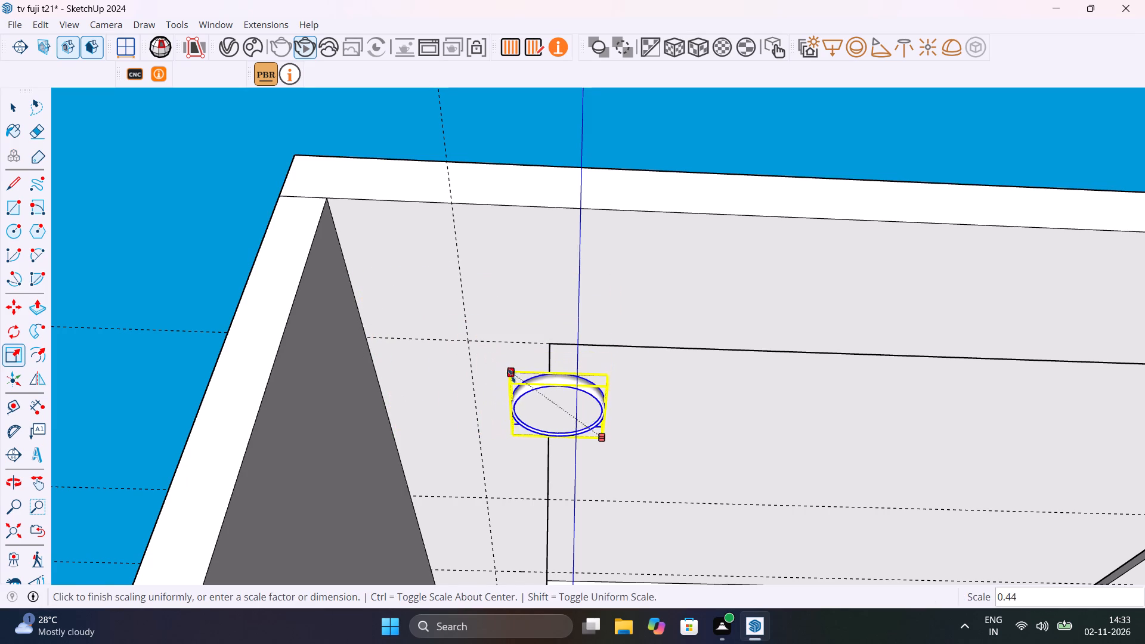
pyautogui.click(523, 382)
pyautogui.scroll(6, 564, 426)
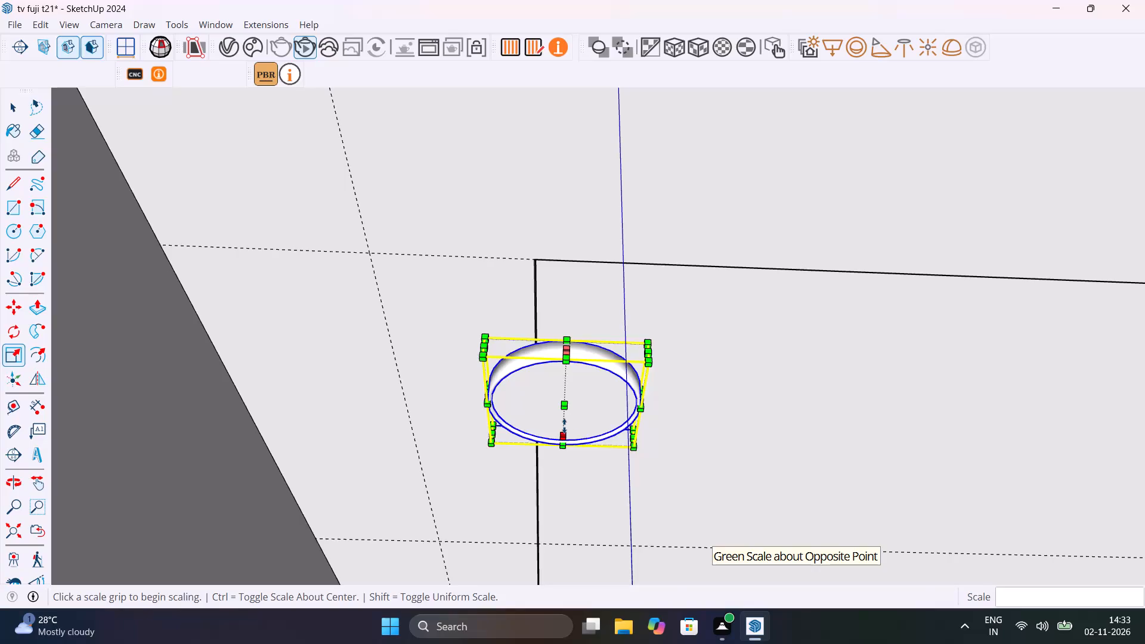
pyautogui.moveTo(564, 426); pyautogui.dragTo(583, 444, button='middle')
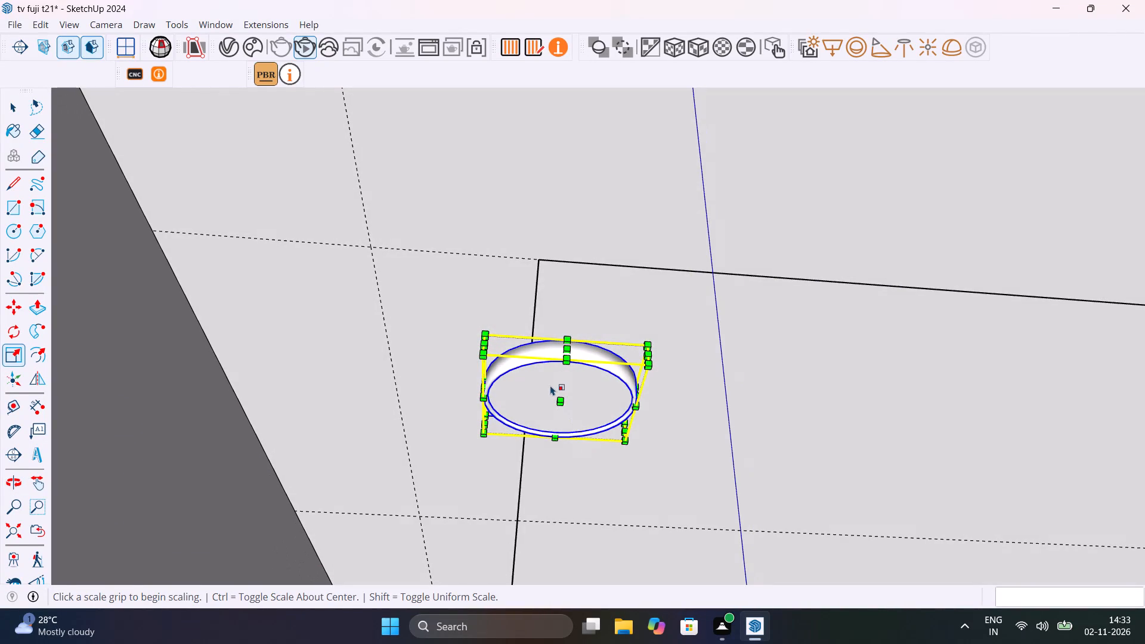
# Move the light by its centre about 1' 4 1/8" onto the guide crossing outside the recess's front corner opposite the tall cabinet.
pyautogui.press('m')
pyautogui.click(559, 402)
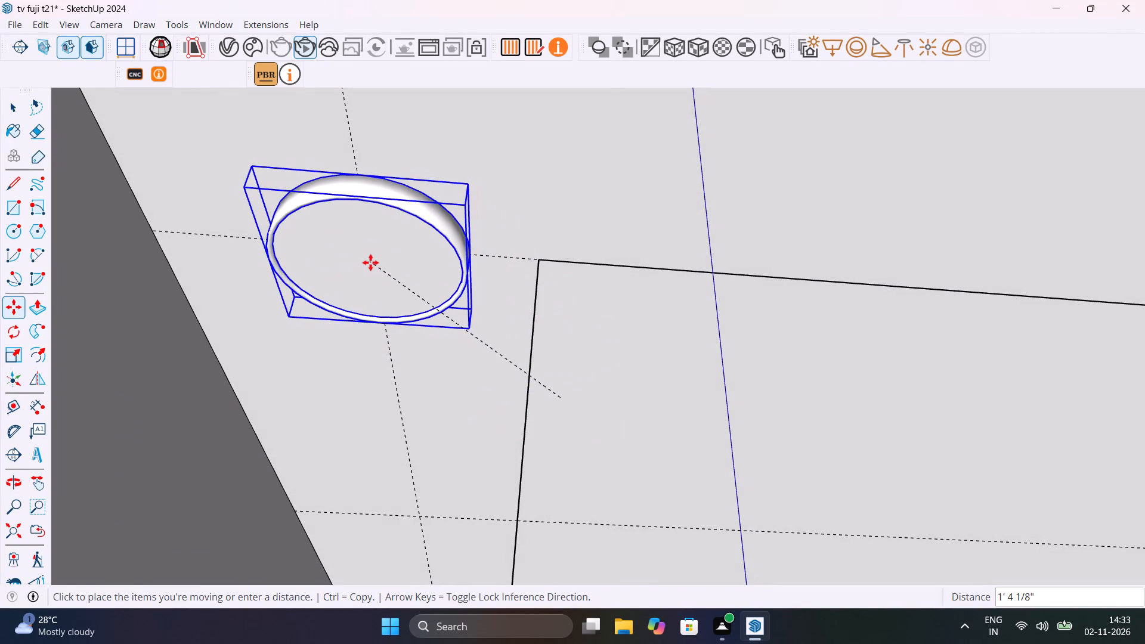
pyautogui.click(370, 262)
pyautogui.scroll(-17, 413, 293)
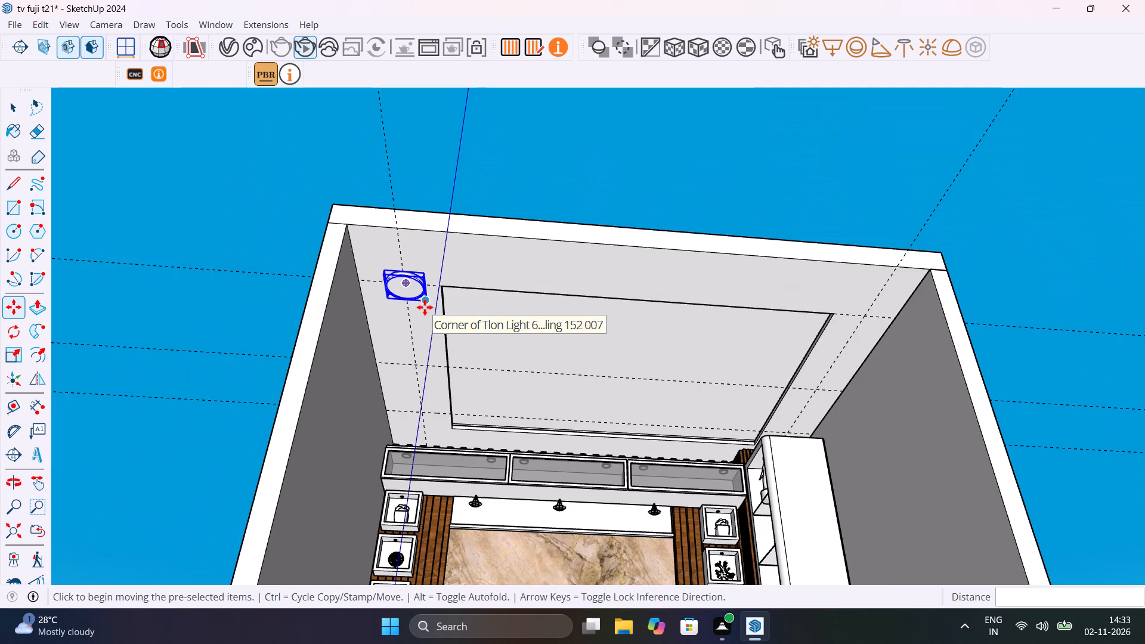
# Scale the ceiling light down uniformly again to under half its size, and close the asset library.
pyautogui.scroll(10, 425, 307)
pyautogui.press('s')
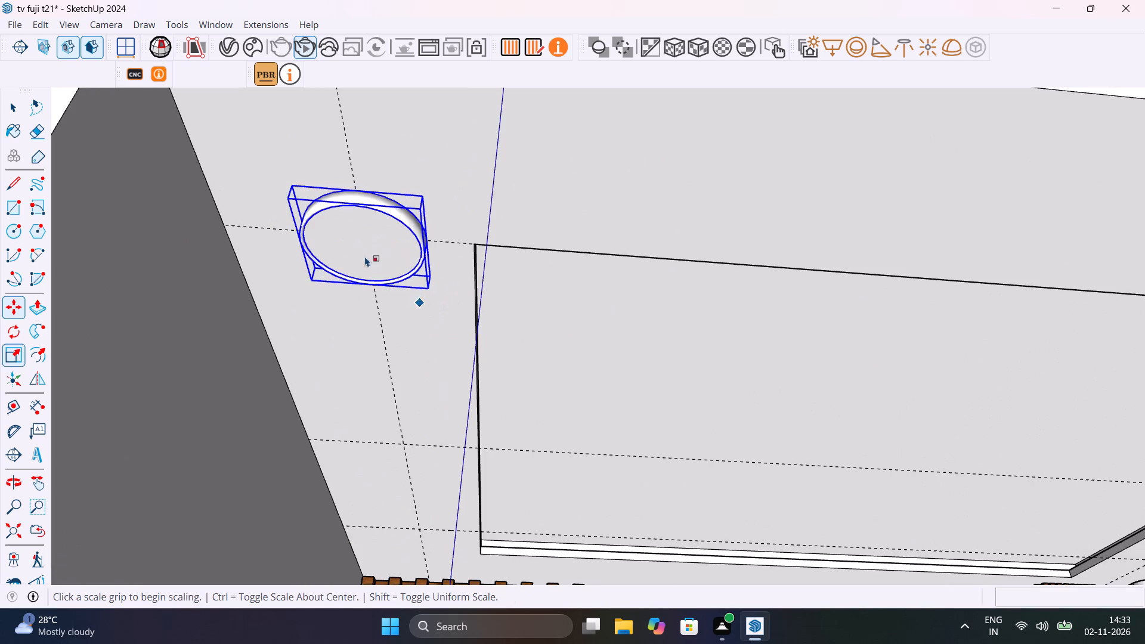
pyautogui.click(296, 183)
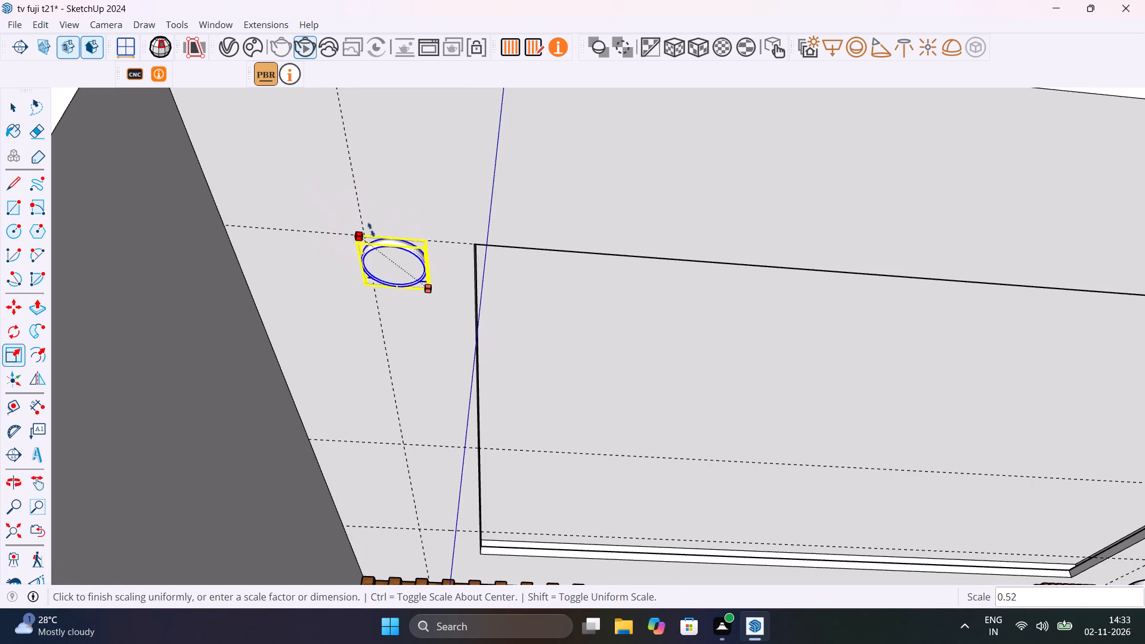
pyautogui.click(385, 239)
pyautogui.scroll(5, 406, 284)
pyautogui.press('space')
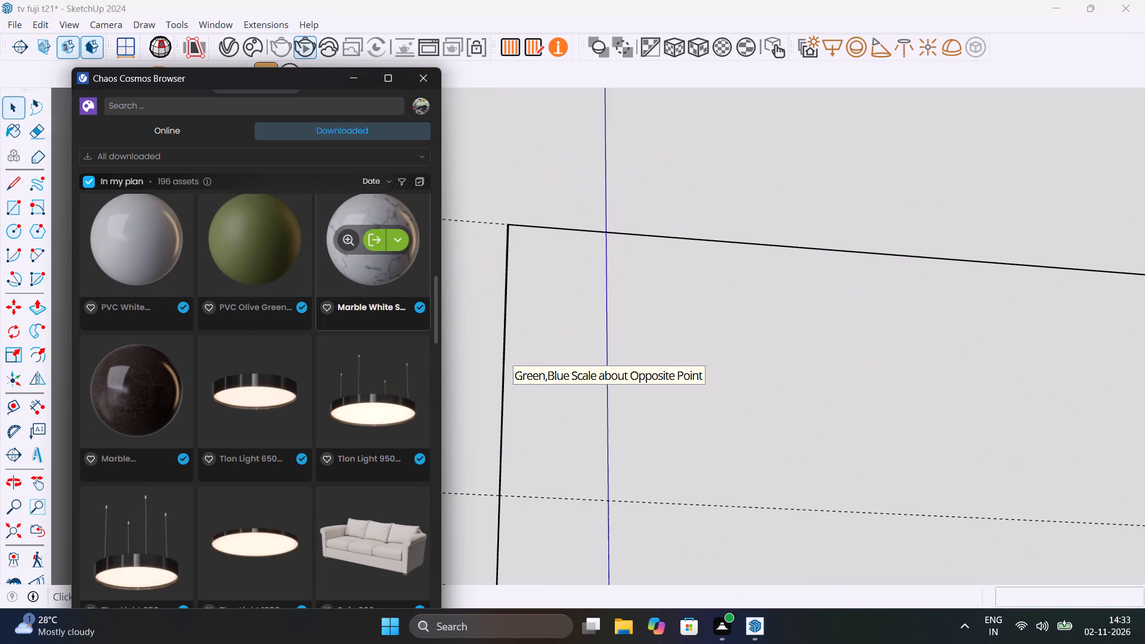
pyautogui.click(425, 82)
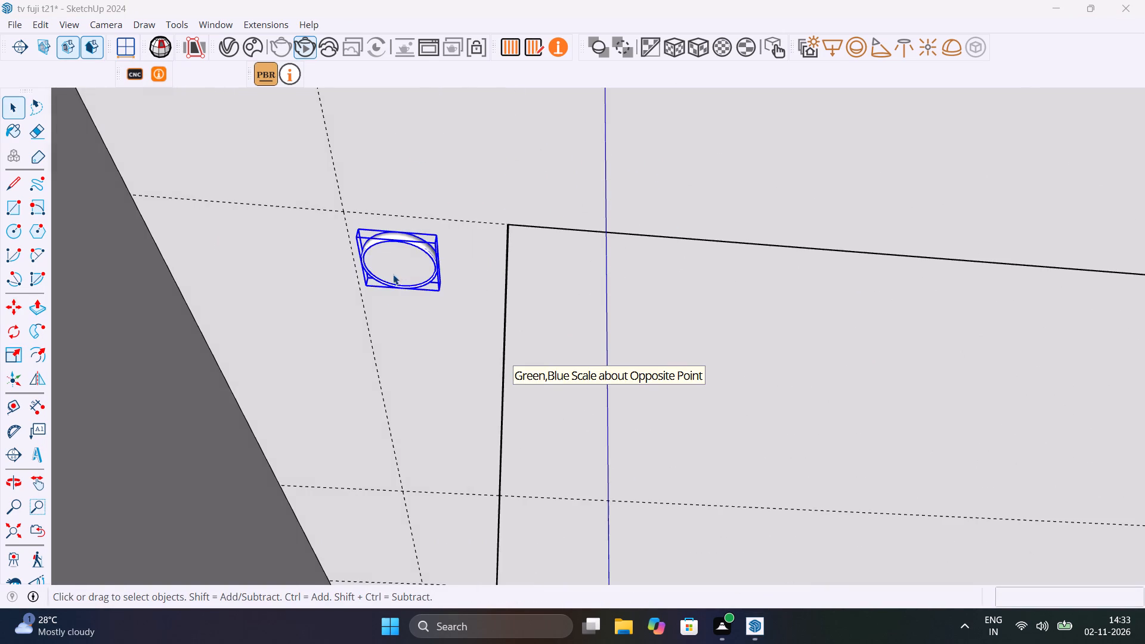
pyautogui.scroll(-10, 385, 294)
pyautogui.click(188, 174)
# Move the resized light by its centre about 3 7/8" back onto the guide crossing outside the recess corner.
pyautogui.scroll(2, 388, 283)
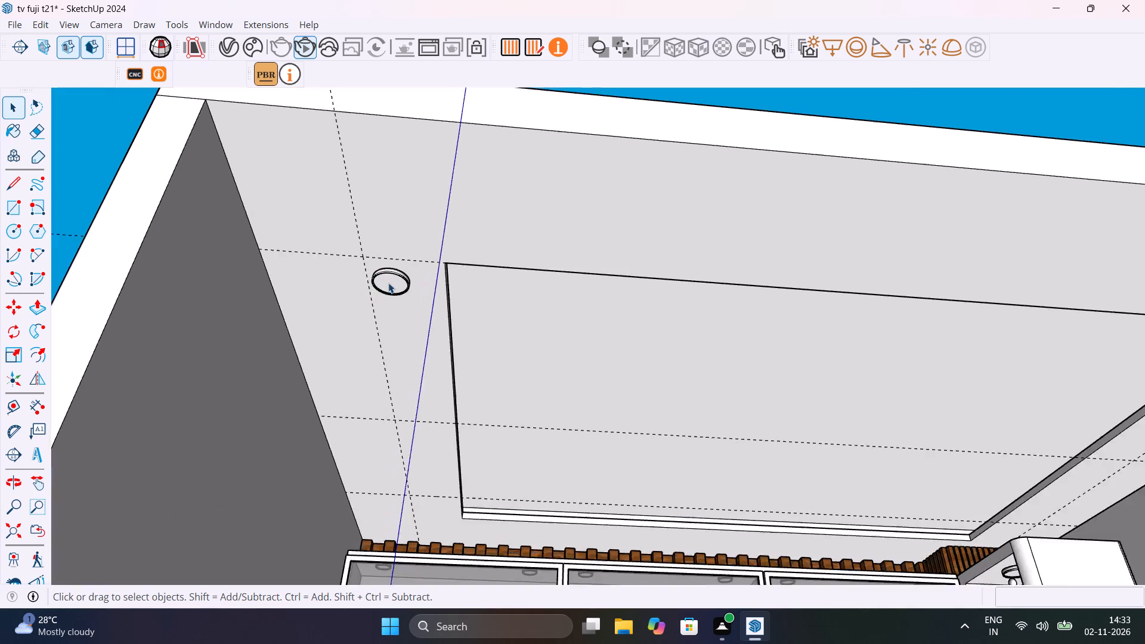
pyautogui.scroll(8, 388, 283)
pyautogui.click(388, 283)
pyautogui.press('m')
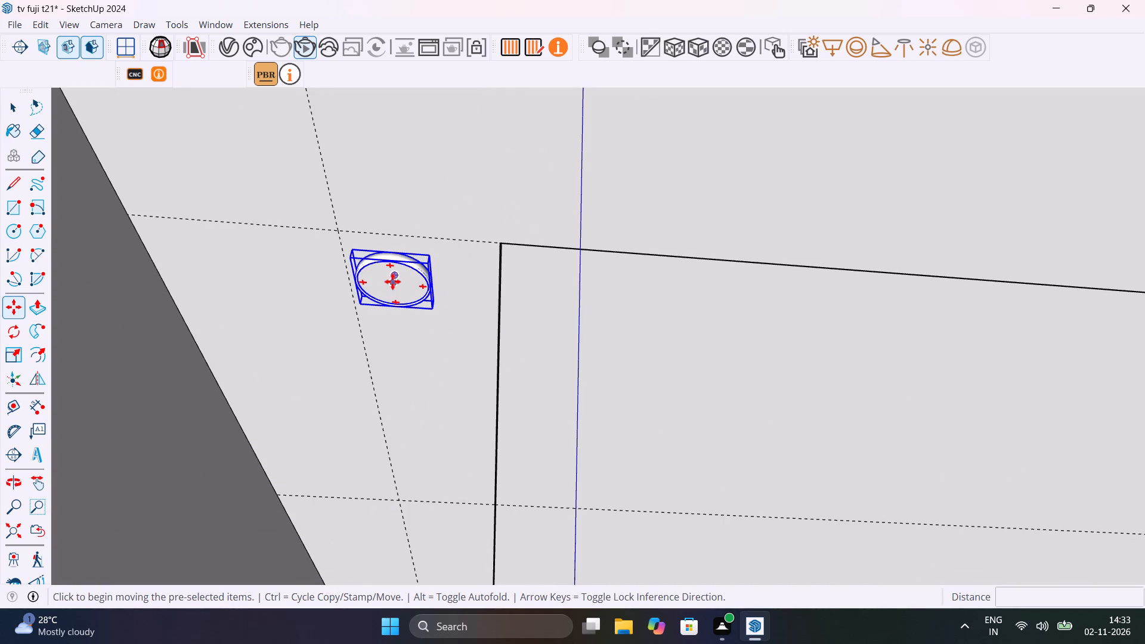
pyautogui.click(392, 286)
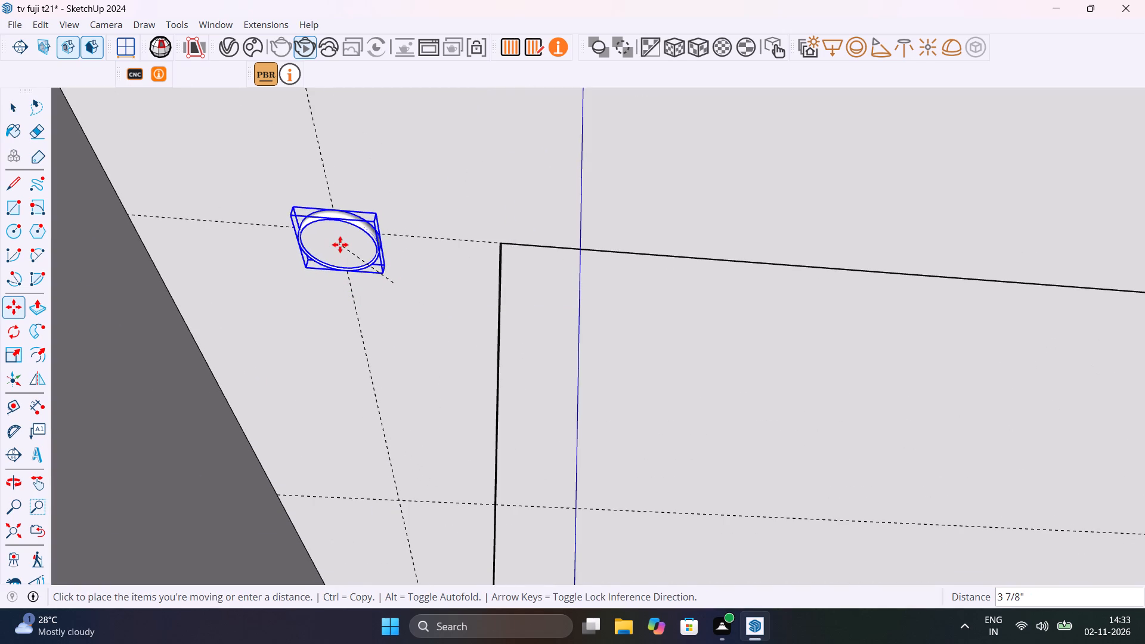
pyautogui.click(340, 244)
# Copy the ceiling light about 10' 2" along the red axis to the matching guide crossing on the tall cabinet side.
pyautogui.click(340, 244)
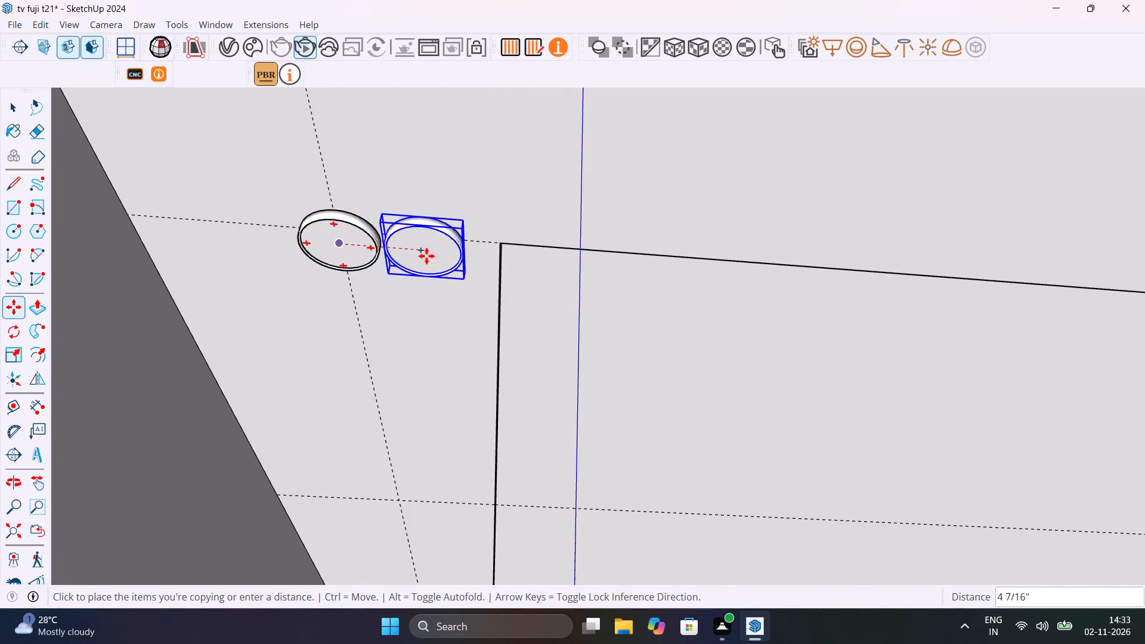
pyautogui.scroll(-13, 426, 256)
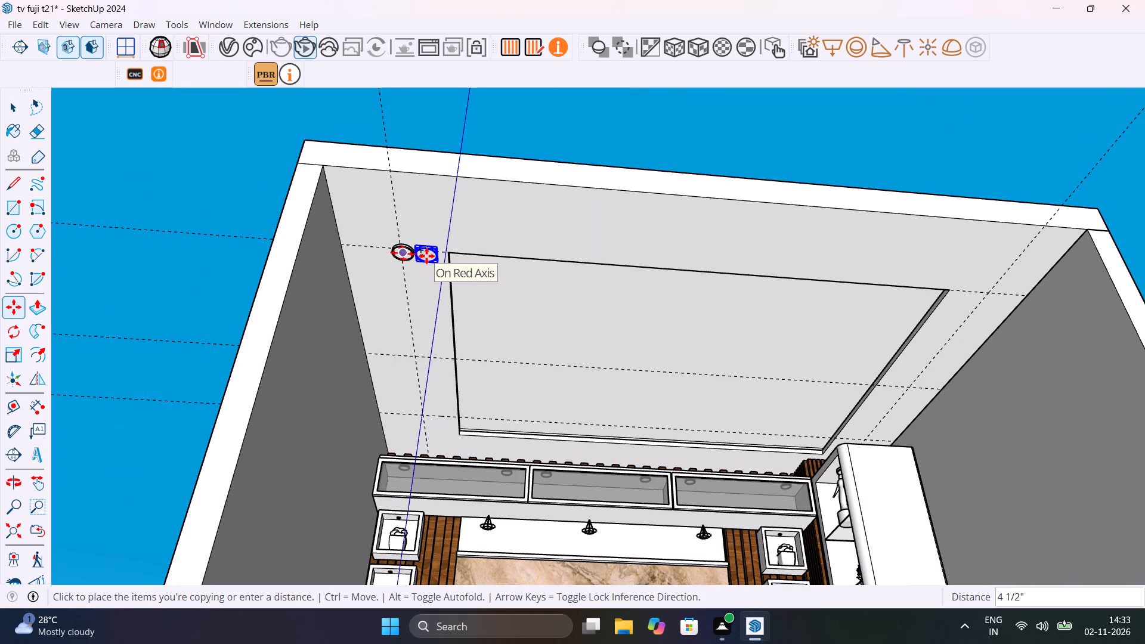
pyautogui.scroll(-11, 426, 256)
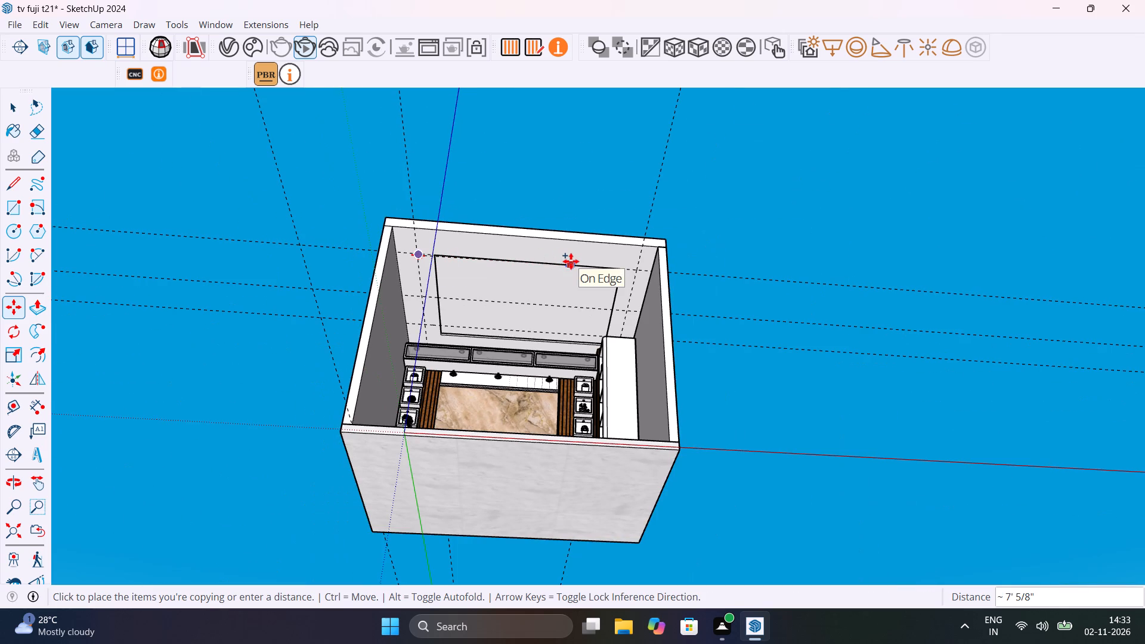
pyautogui.press('Right')
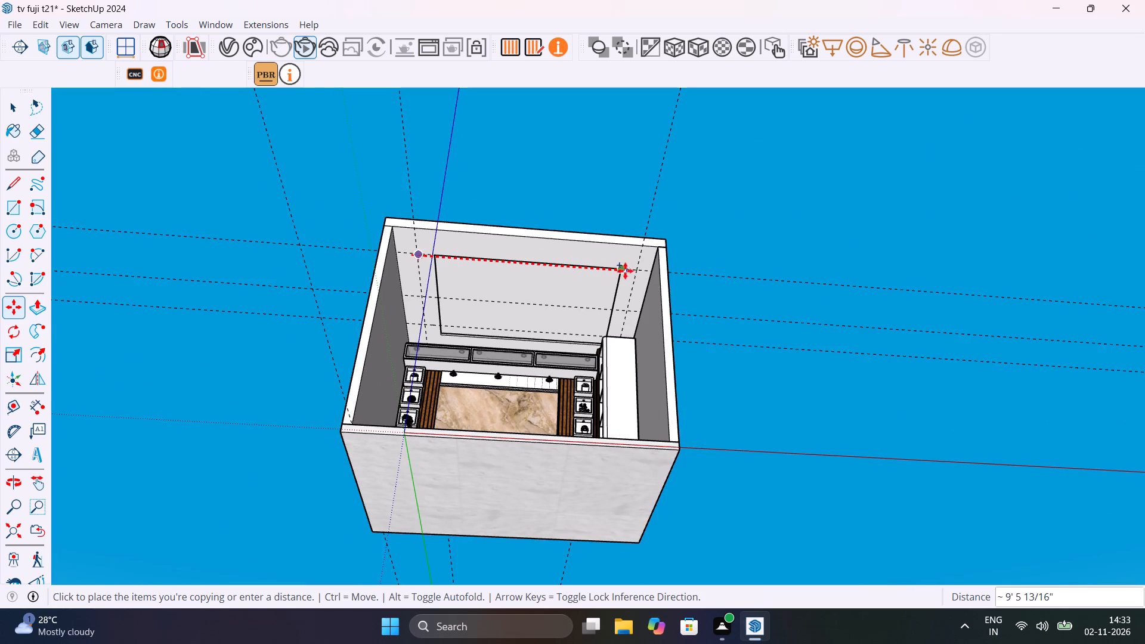
pyautogui.scroll(16, 639, 273)
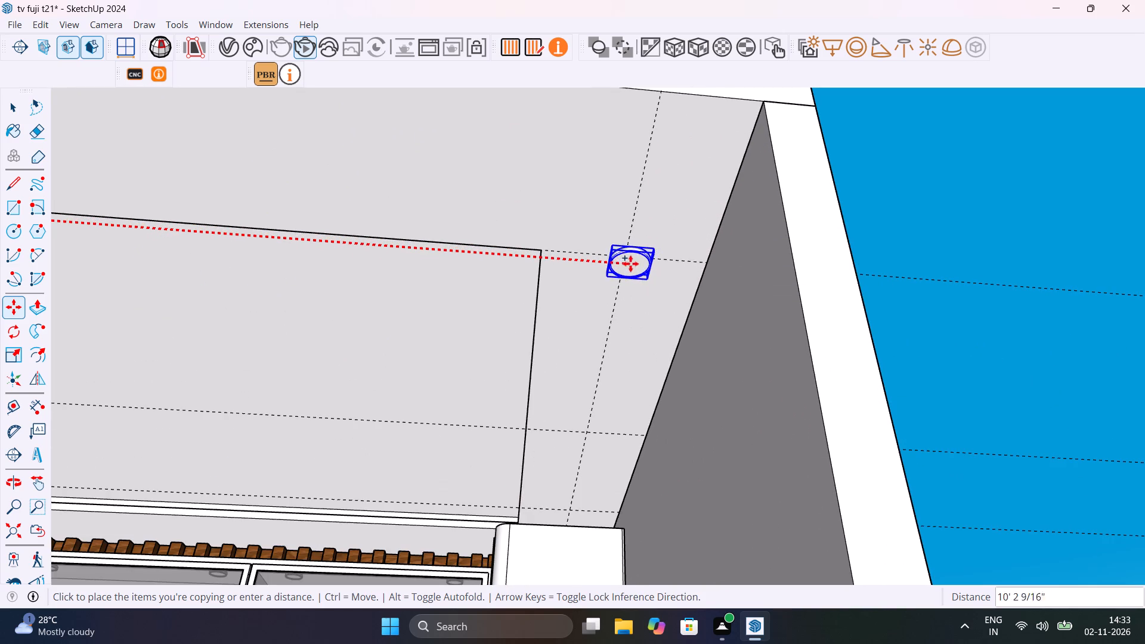
pyautogui.click(617, 259)
pyautogui.scroll(-14, 624, 263)
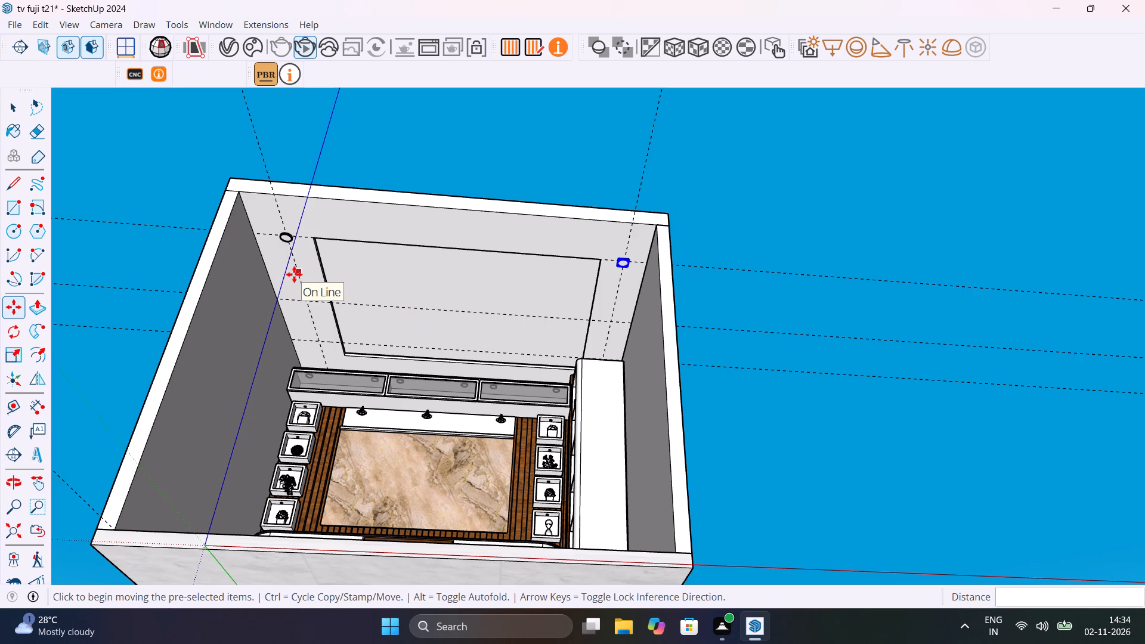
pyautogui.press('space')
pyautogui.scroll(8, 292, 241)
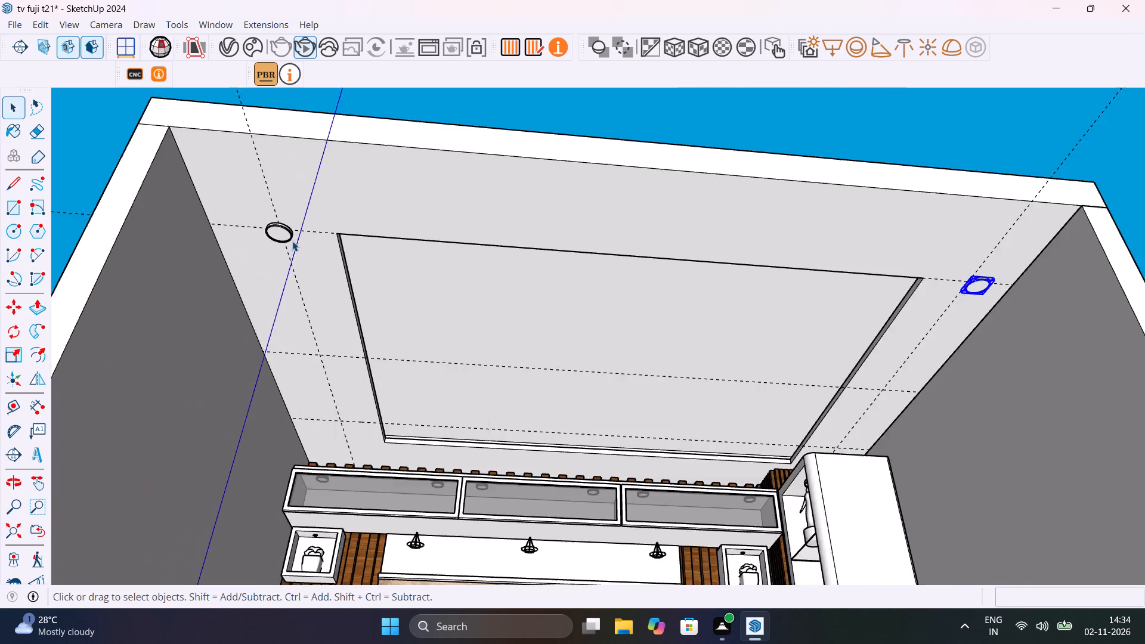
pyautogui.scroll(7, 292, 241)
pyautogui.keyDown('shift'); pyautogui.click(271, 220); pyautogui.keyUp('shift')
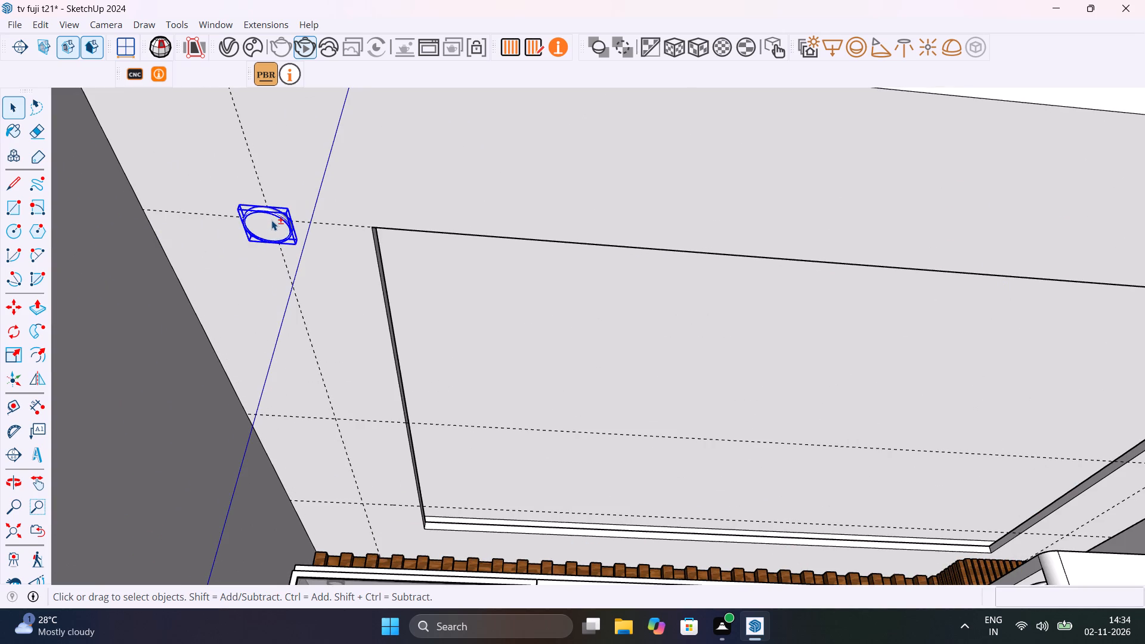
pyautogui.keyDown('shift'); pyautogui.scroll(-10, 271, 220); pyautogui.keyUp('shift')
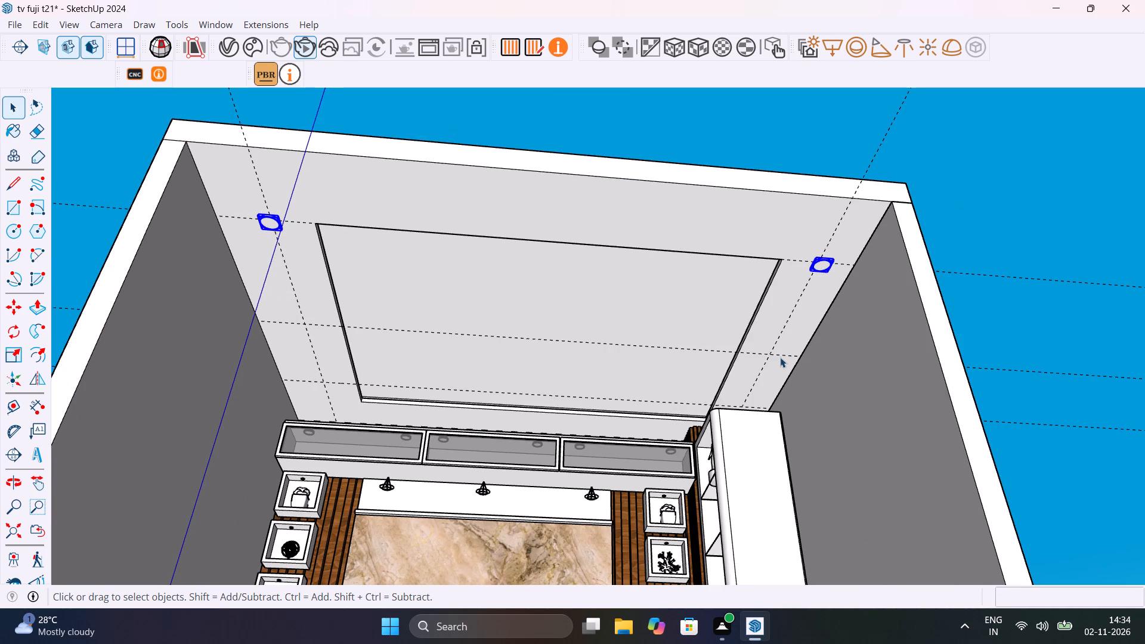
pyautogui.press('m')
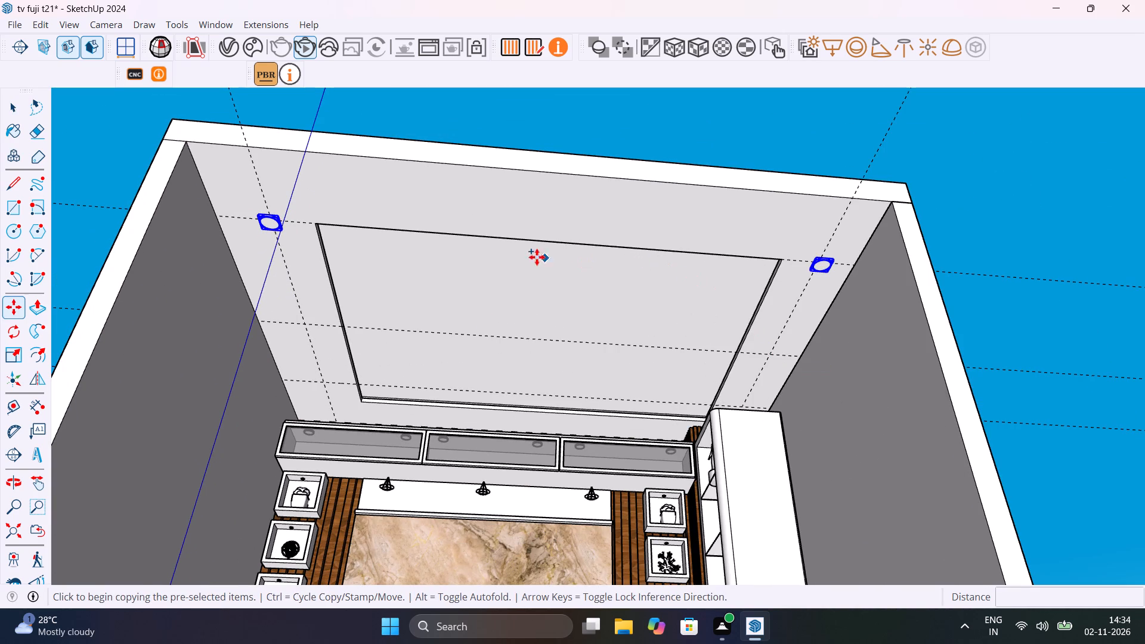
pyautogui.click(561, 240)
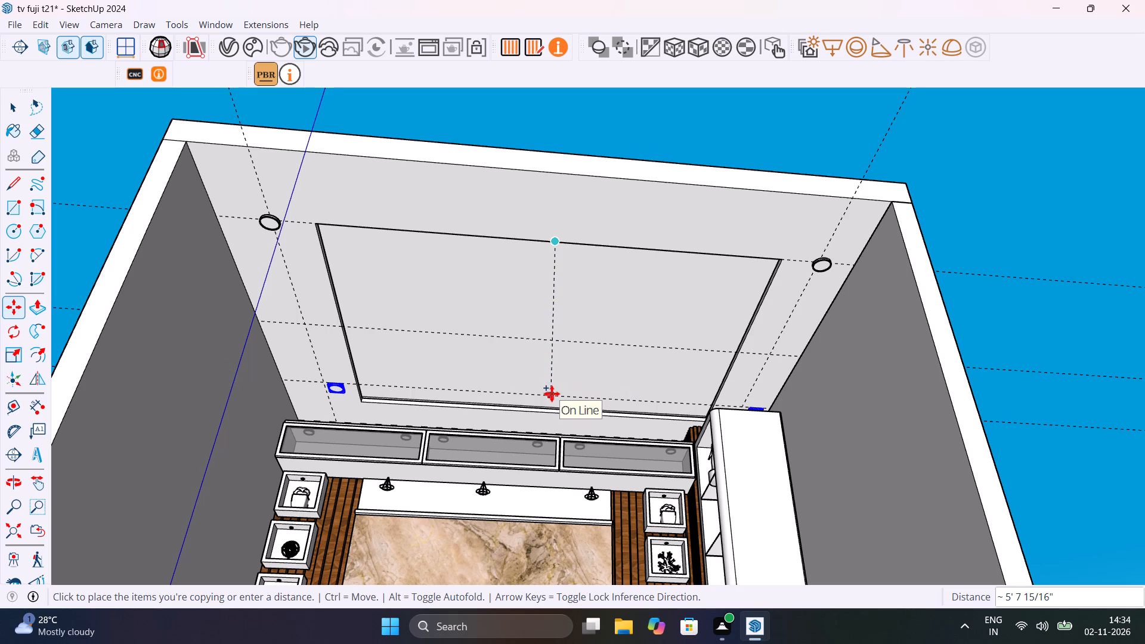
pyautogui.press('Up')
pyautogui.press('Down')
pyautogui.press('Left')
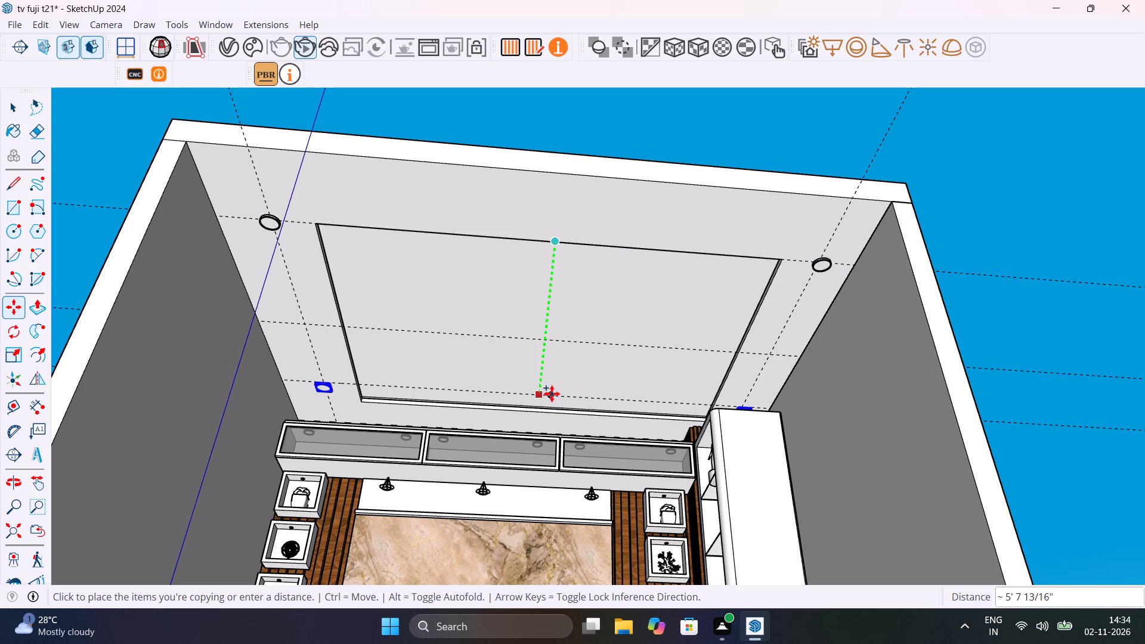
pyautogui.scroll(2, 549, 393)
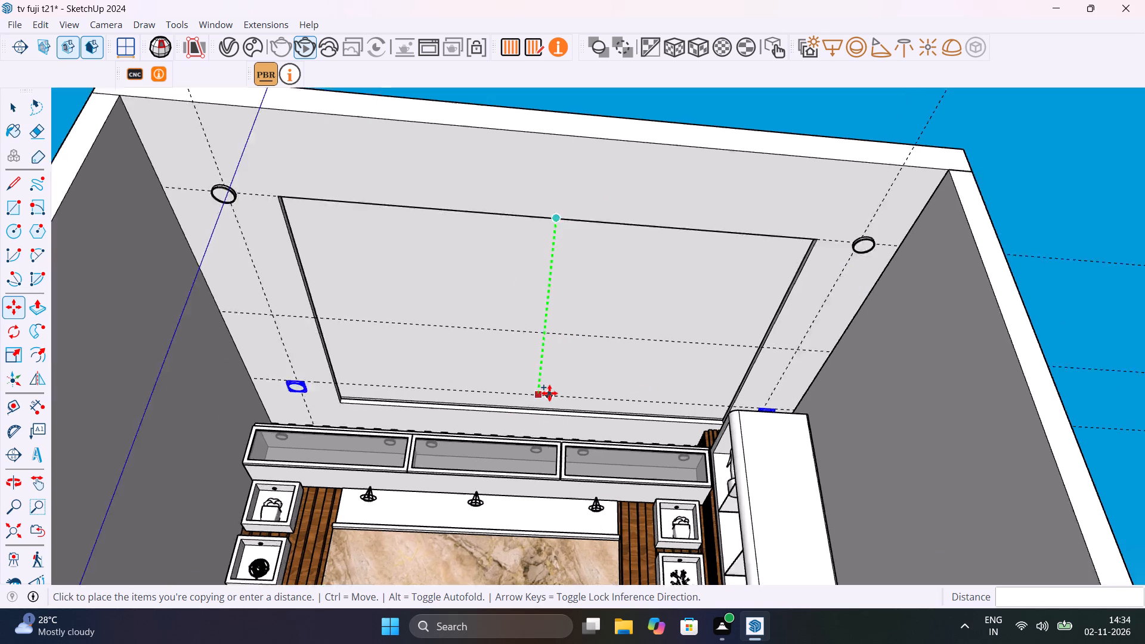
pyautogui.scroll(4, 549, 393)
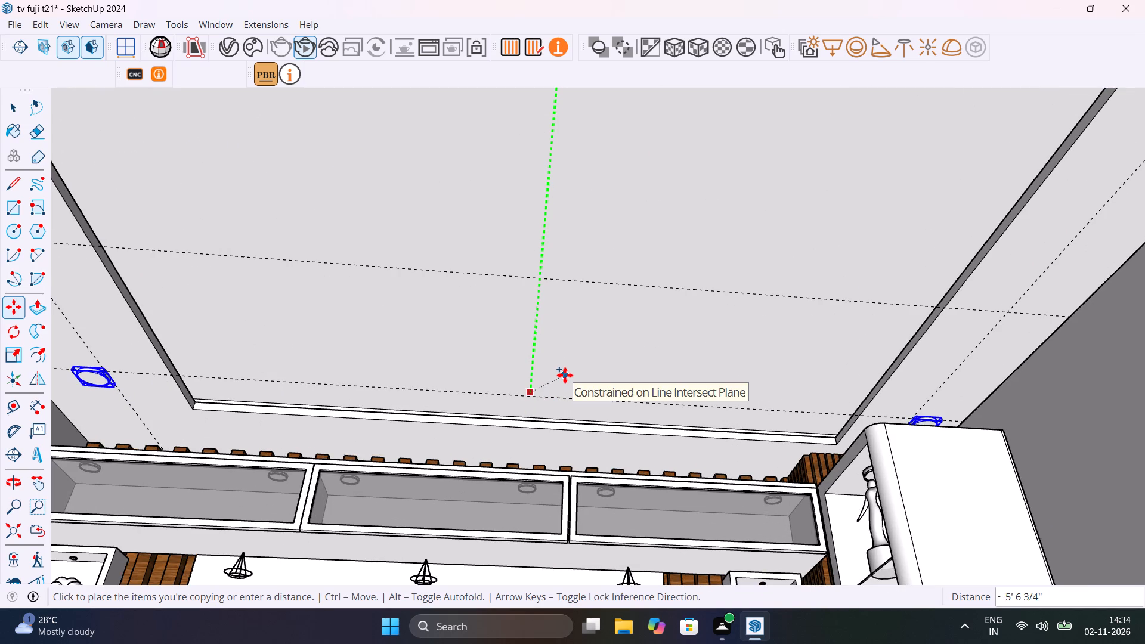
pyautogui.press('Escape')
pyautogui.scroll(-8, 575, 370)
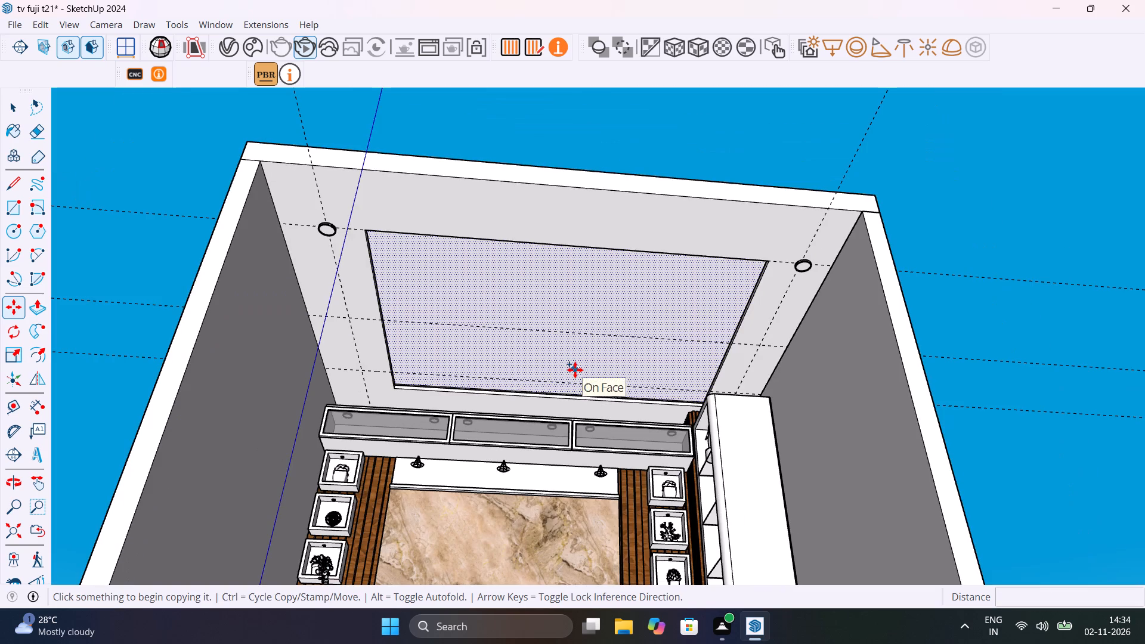
# Copy both front ceiling lights by the light's centre about 5' 6" along the green axis to the guide crossings nearest the TV unit.
pyautogui.press('space')
pyautogui.scroll(6, 806, 265)
pyautogui.click(806, 264)
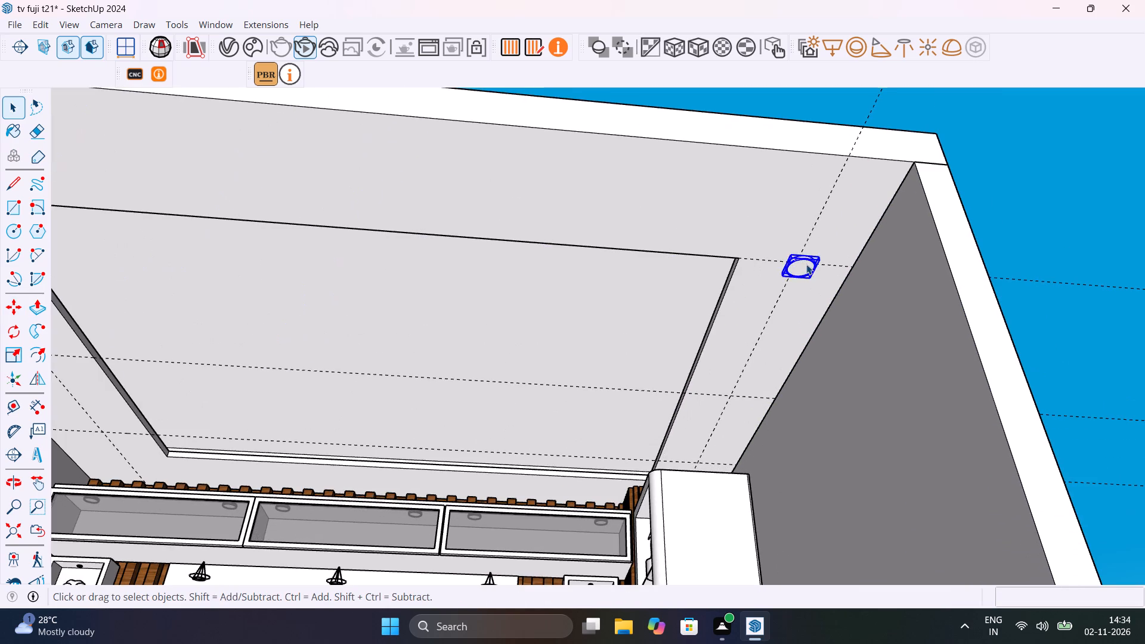
pyautogui.scroll(-11, 806, 264)
pyautogui.scroll(10, 496, 239)
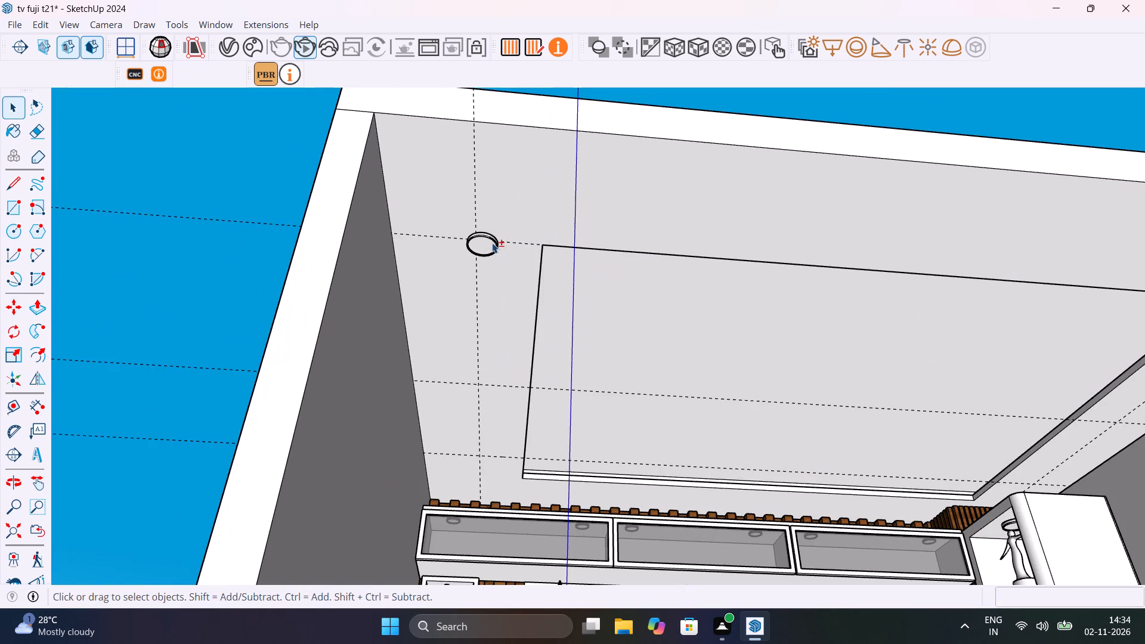
pyautogui.keyDown('shift'); pyautogui.click(492, 243); pyautogui.keyUp('shift')
pyautogui.keyDown('shift'); pyautogui.scroll(-13, 517, 255); pyautogui.keyUp('shift')
pyautogui.keyDown('shift'); pyautogui.moveTo(713, 290); pyautogui.dragTo(665, 285, button='middle'); pyautogui.keyUp('shift')
pyautogui.keyDown('shift'); pyautogui.scroll(3, 685, 286); pyautogui.keyUp('shift')
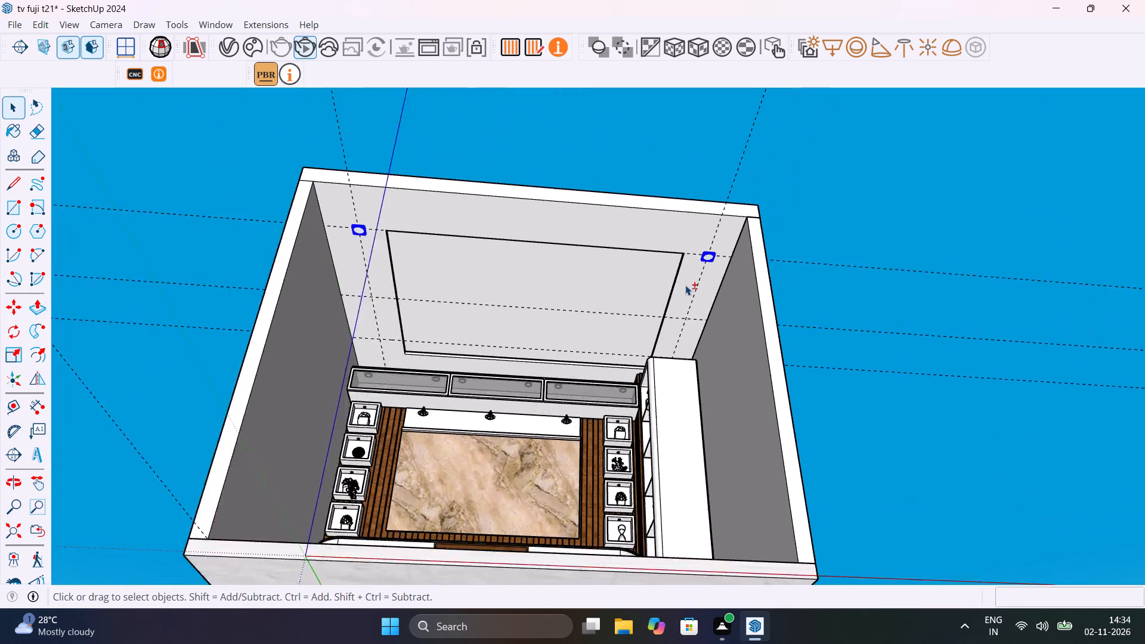
pyautogui.keyDown('shift'); pyautogui.scroll(2, 685, 285); pyautogui.keyUp('shift')
pyautogui.keyDown('shift'); pyautogui.scroll(14, 259, 227); pyautogui.keyUp('shift')
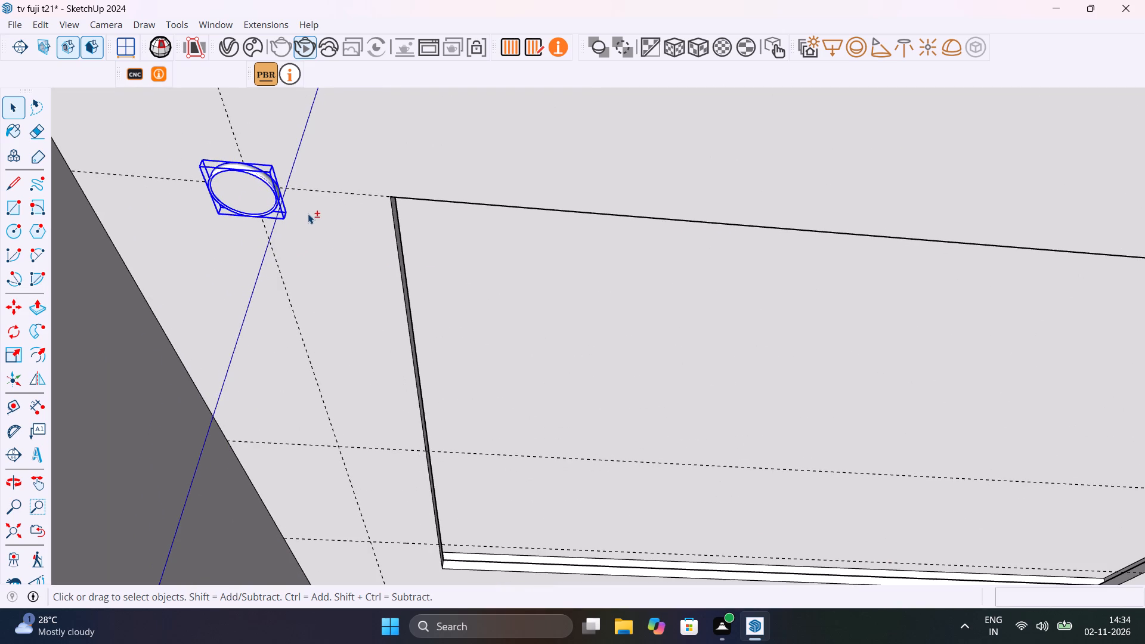
pyautogui.press('m')
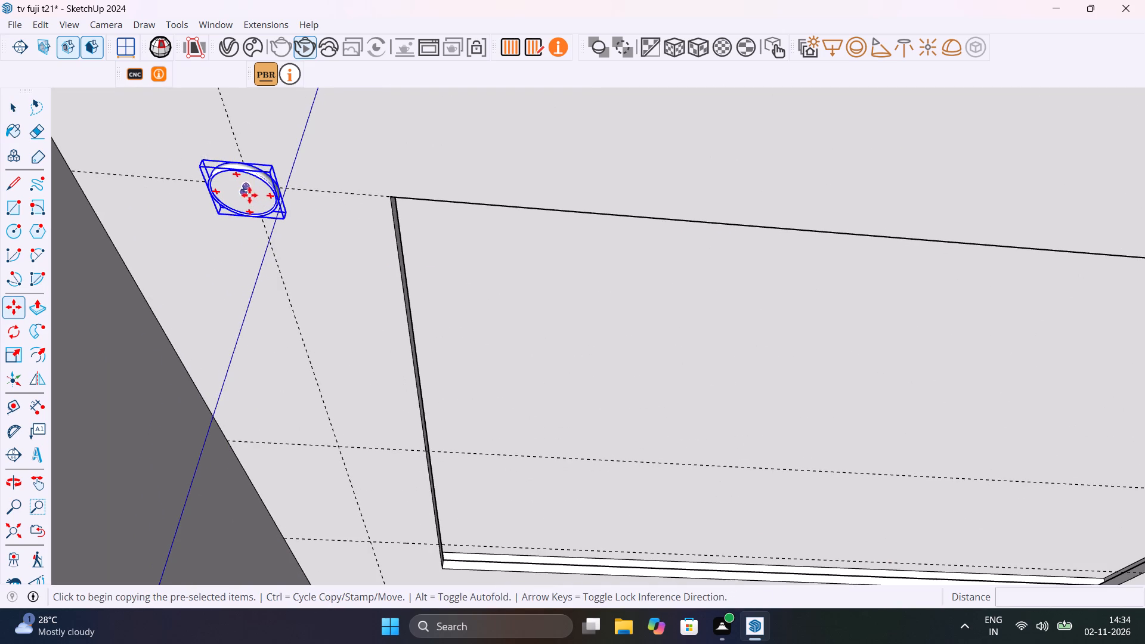
pyautogui.click(248, 193)
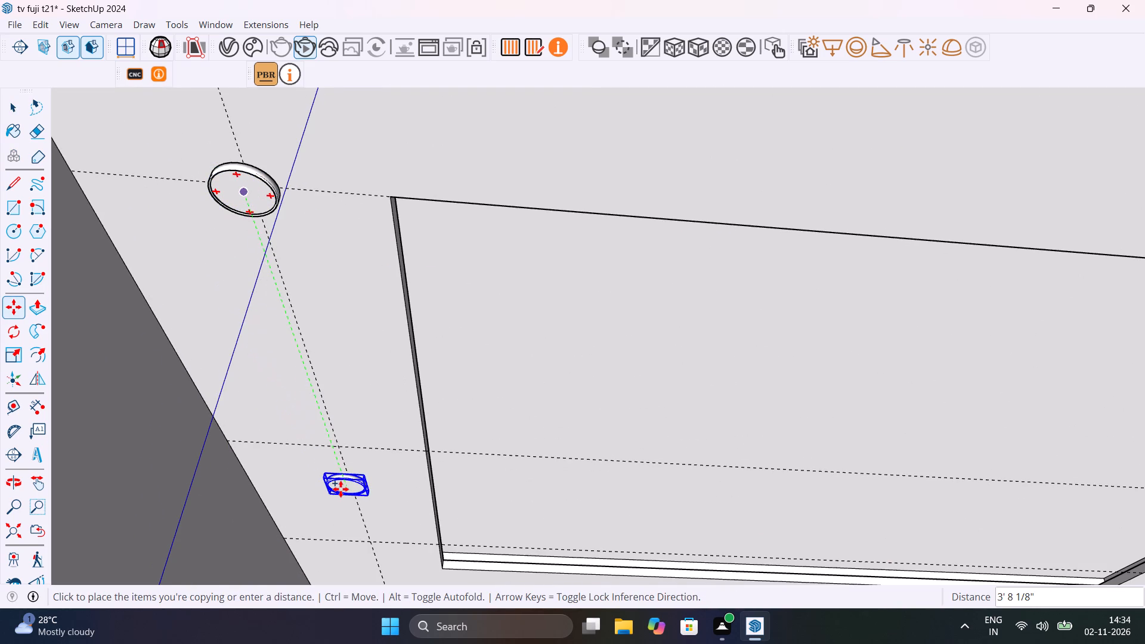
pyautogui.scroll(-3, 341, 489)
pyautogui.keyDown('shift'); pyautogui.moveTo(341, 489); pyautogui.dragTo(426, 330, button='middle'); pyautogui.keyUp('shift')
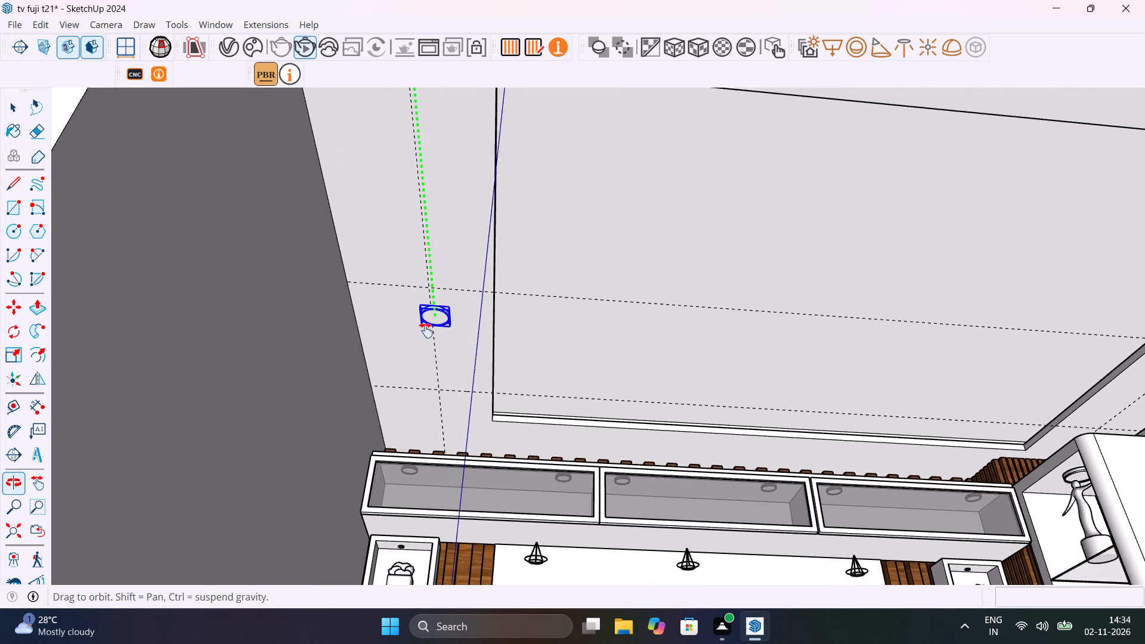
pyautogui.keyDown('shift'); pyautogui.moveTo(426, 330); pyautogui.dragTo(435, 302, button='middle'); pyautogui.keyUp('shift')
pyautogui.press('Up')
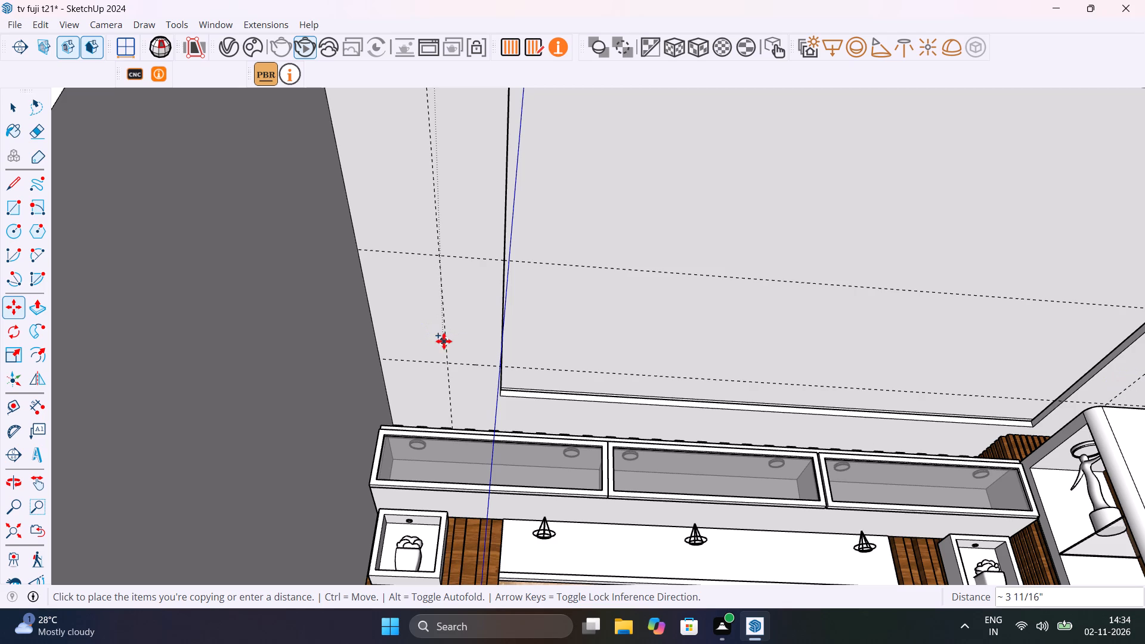
pyautogui.scroll(-6, 443, 268)
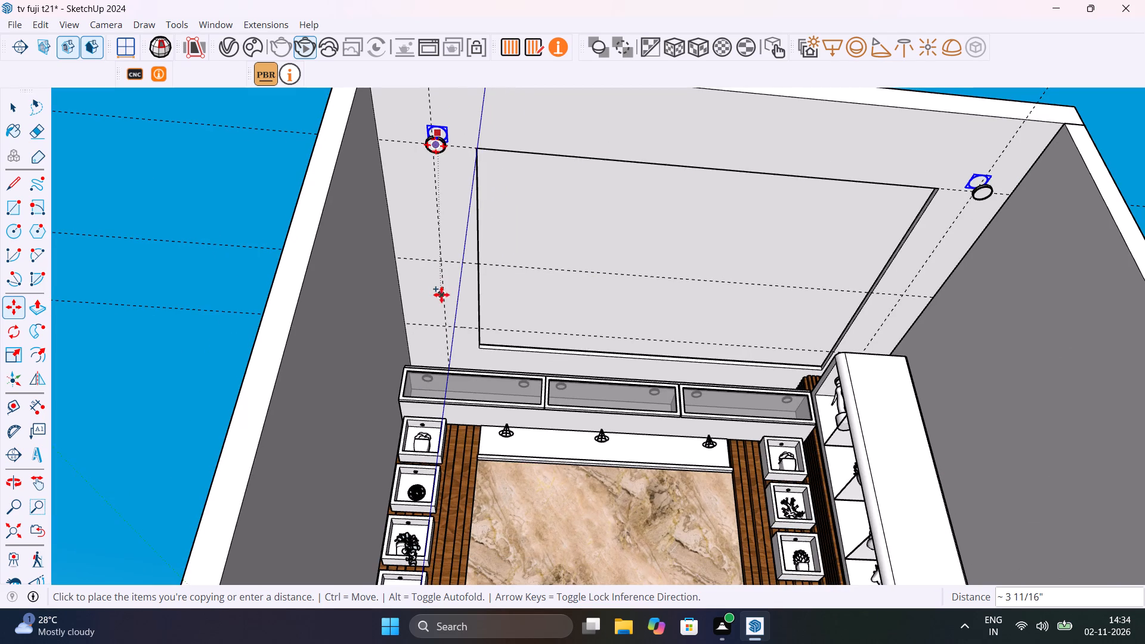
pyautogui.press('Down')
pyautogui.press('Left')
pyautogui.scroll(2, 443, 326)
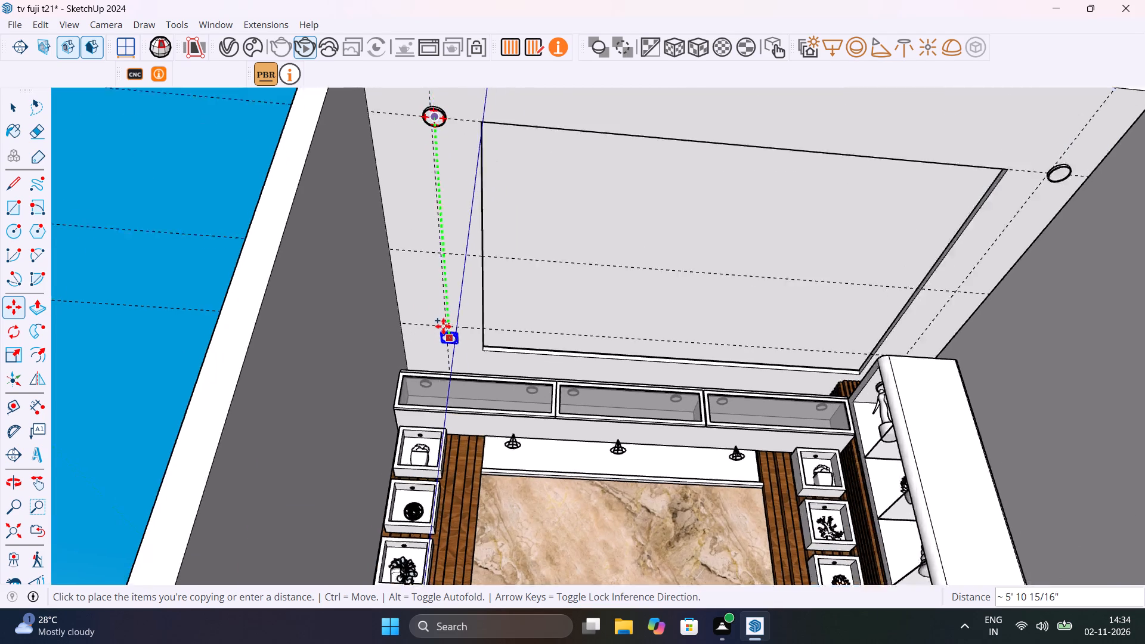
pyautogui.scroll(7, 443, 326)
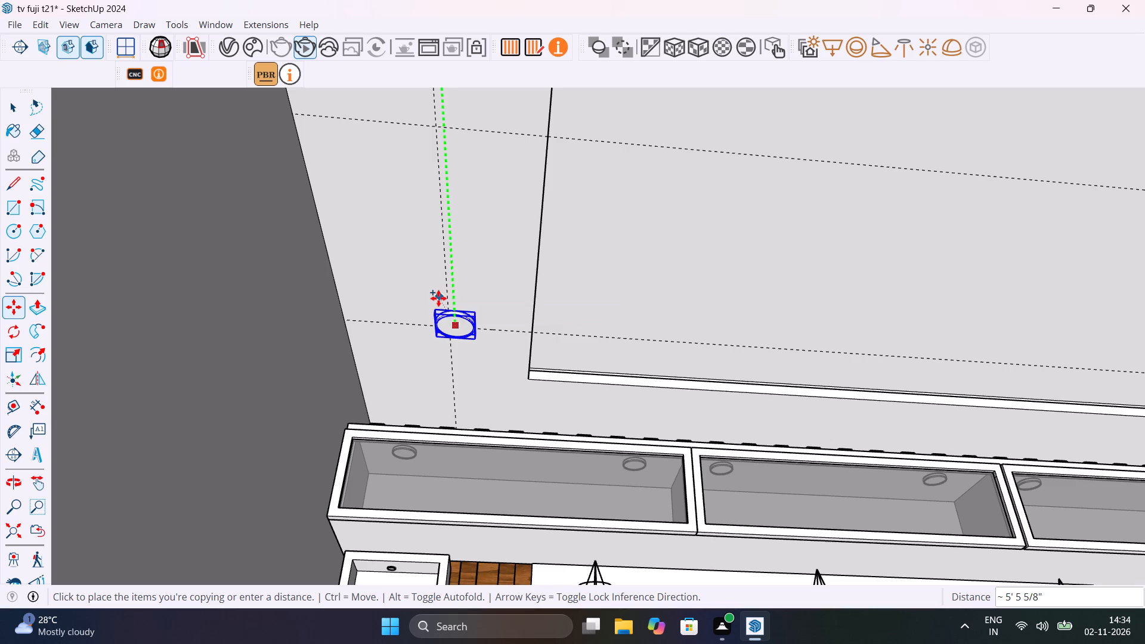
pyautogui.click(437, 299)
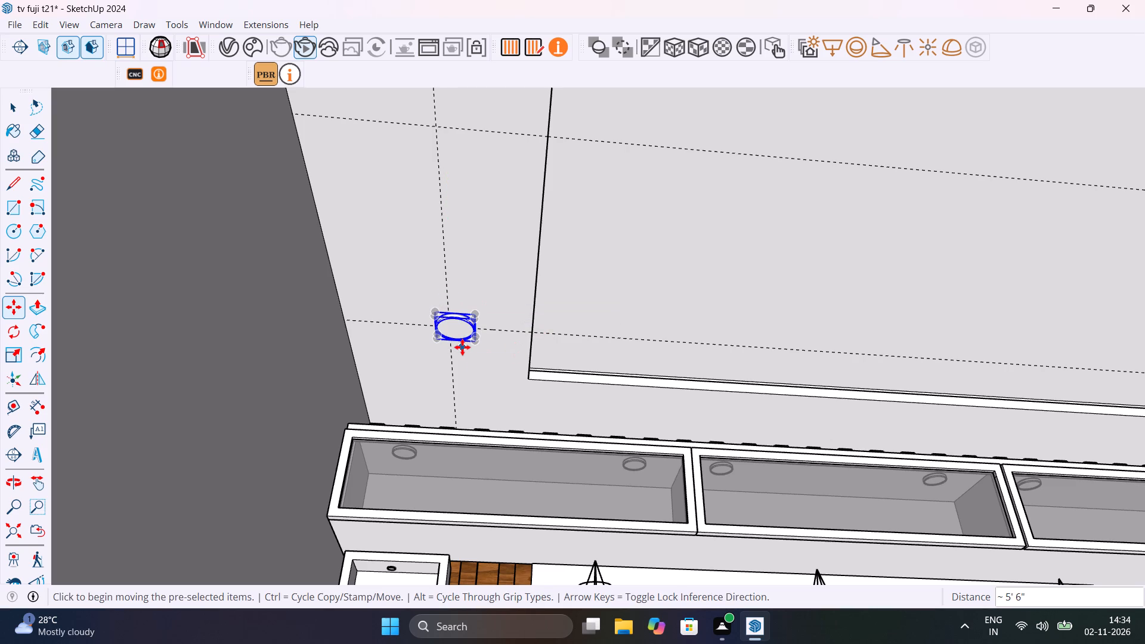
# Copy the rear pair of ceiling lights about 2' 1/8" back toward the front, onto the middle guide crossings.
pyautogui.click(456, 330)
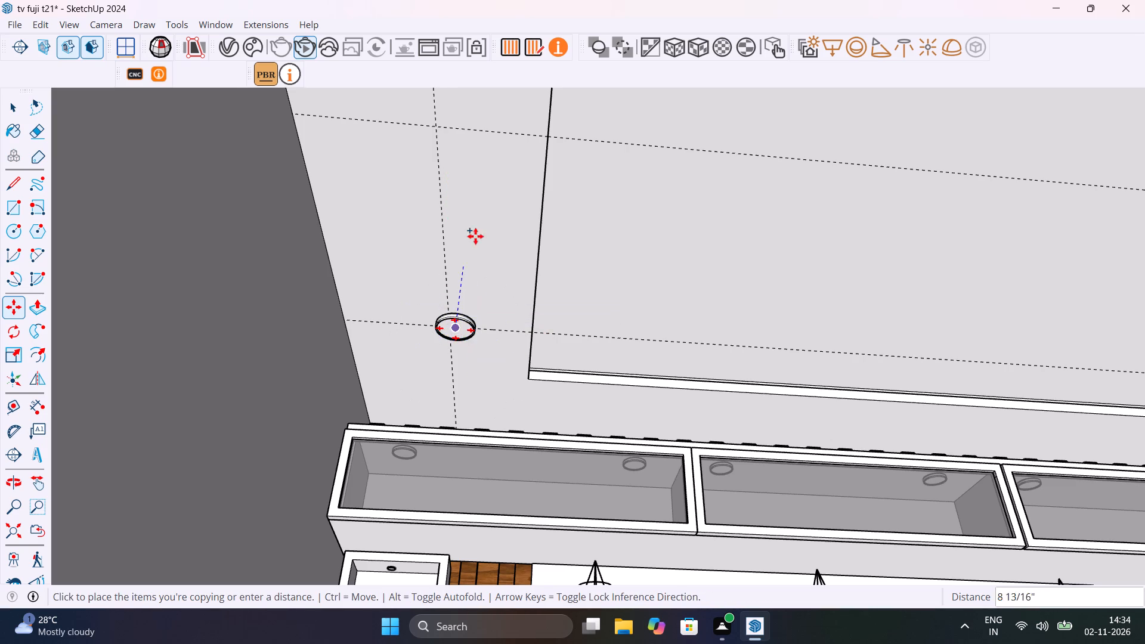
pyautogui.scroll(-11, 452, 217)
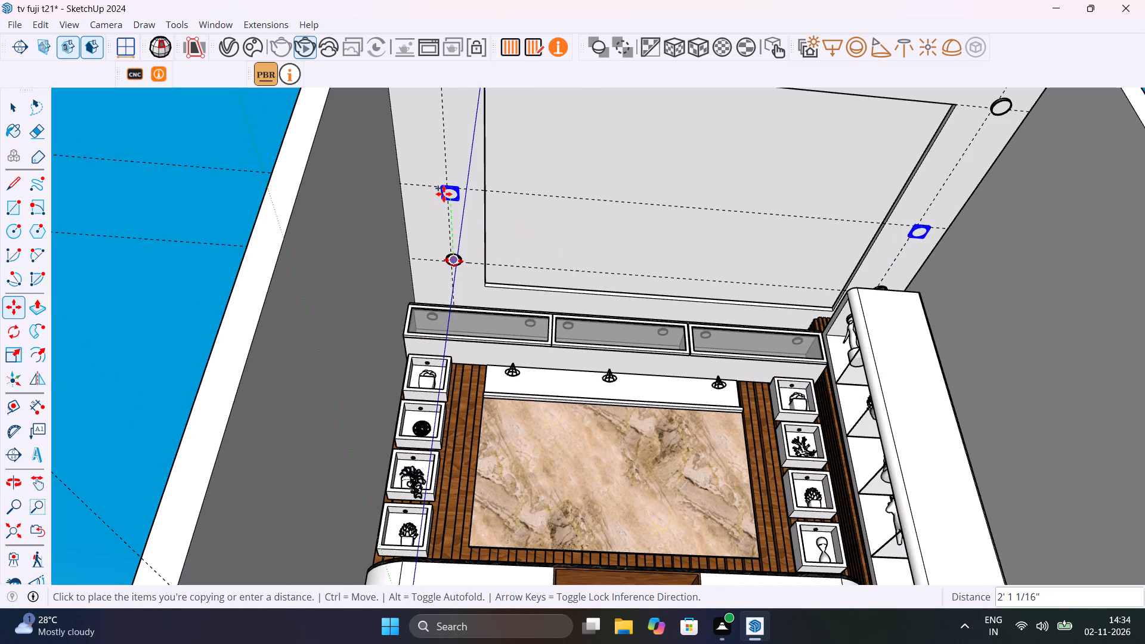
pyautogui.scroll(5, 441, 190)
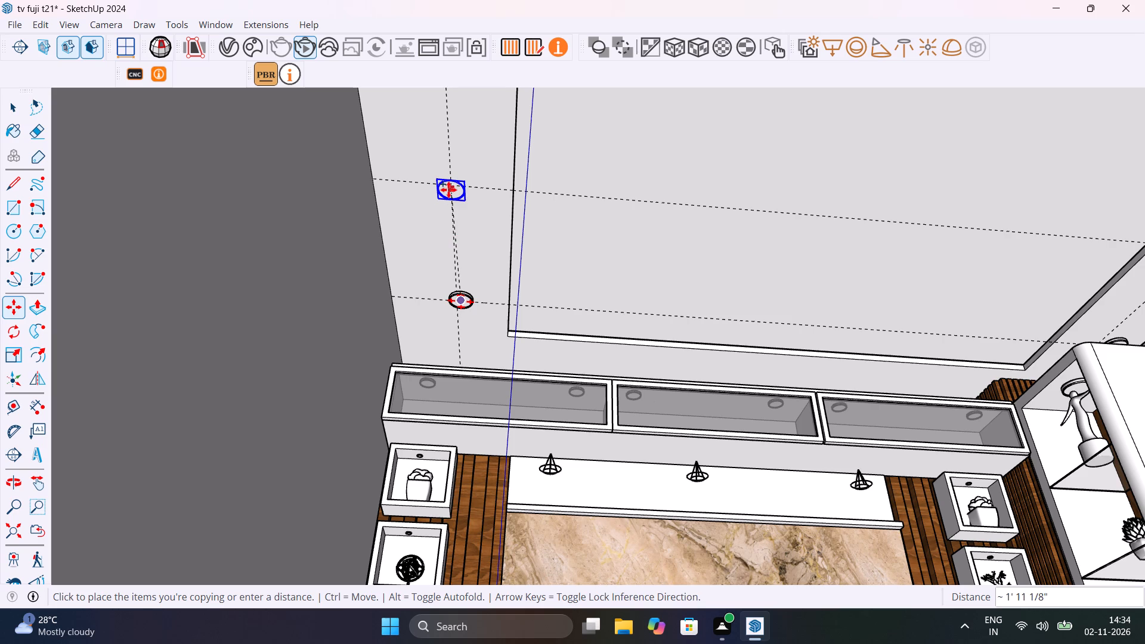
pyautogui.scroll(4, 448, 190)
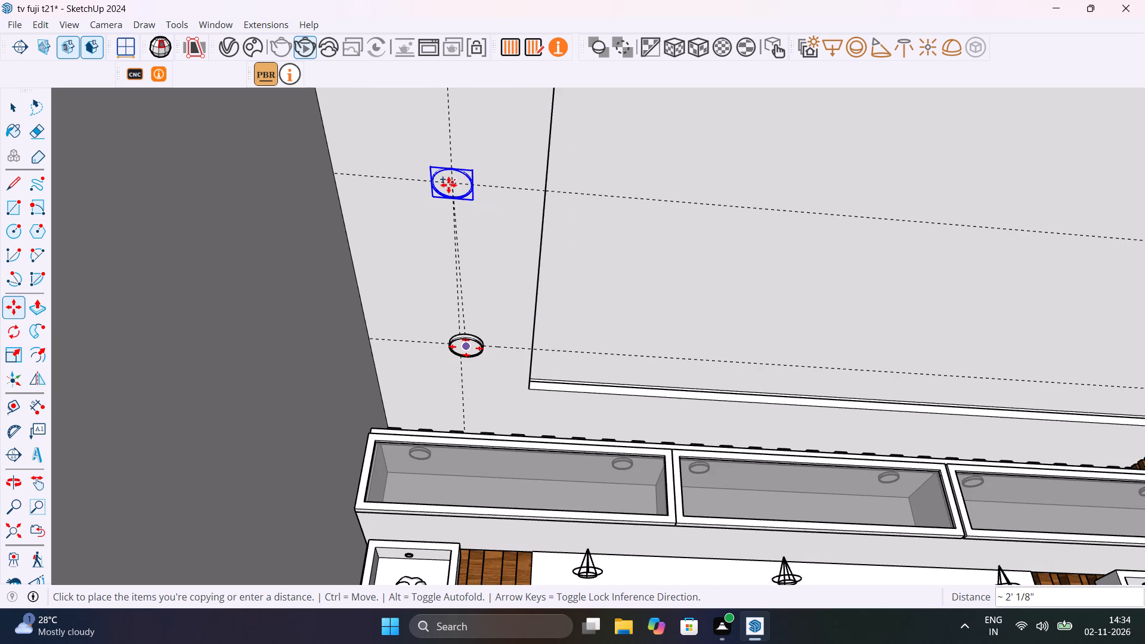
pyautogui.click(448, 184)
pyautogui.scroll(-12, 471, 222)
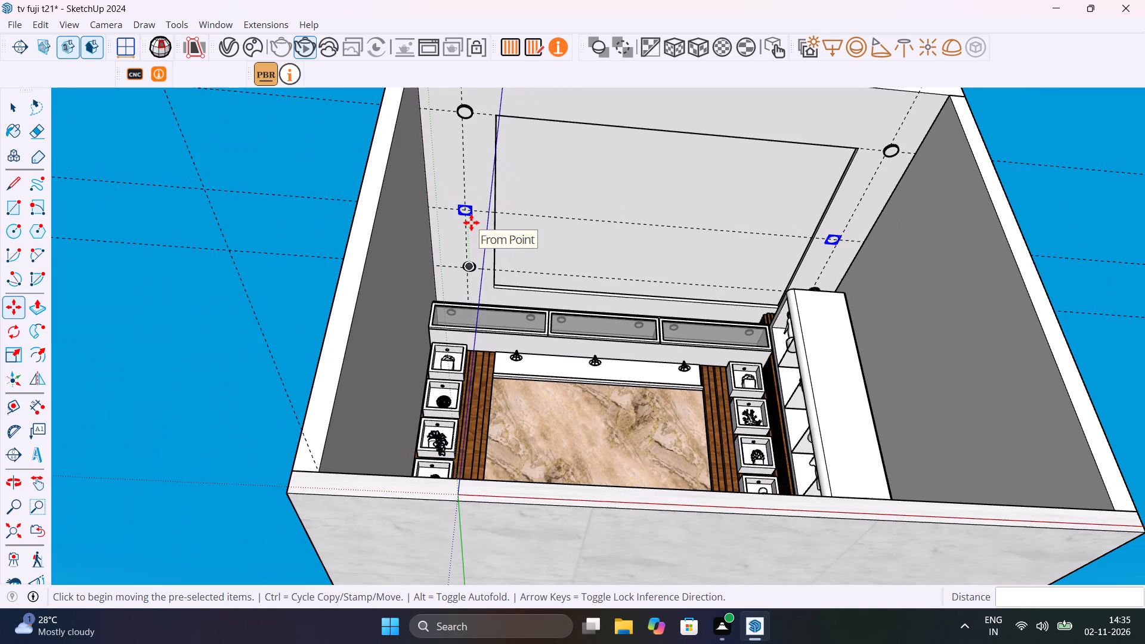
pyautogui.press('space')
pyautogui.click(321, 172)
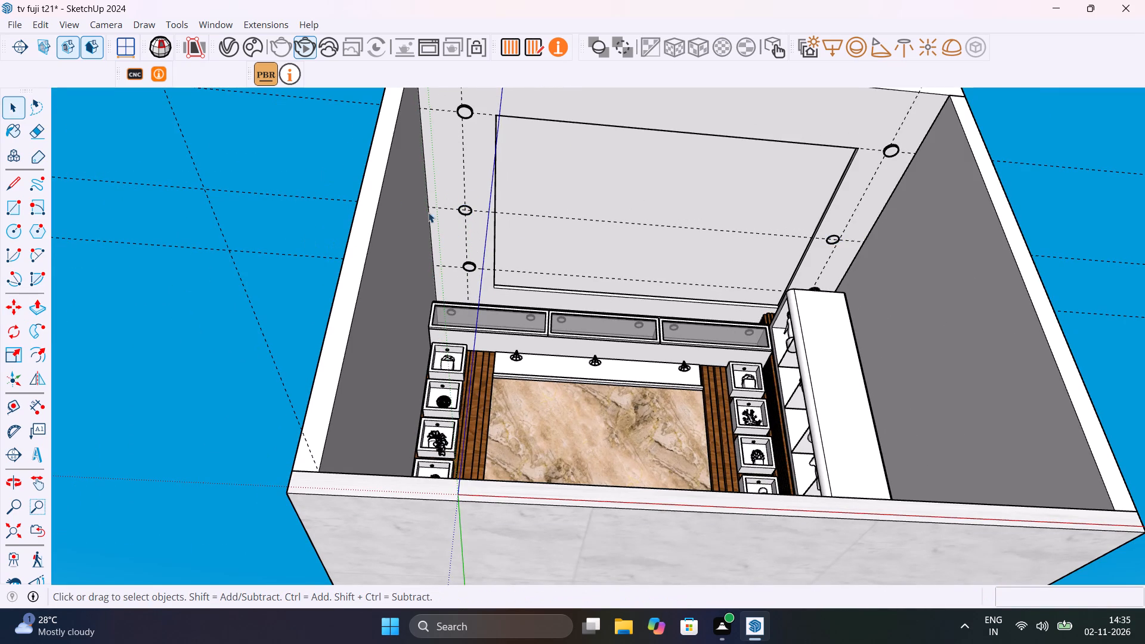
# Move the front ceiling light opposite the tall cabinet about 10 15/16" toward the guide crossing outside the recess corner.
pyautogui.scroll(20, 441, 205)
pyautogui.moveTo(490, 249); pyautogui.dragTo(488, 249, button='middle')
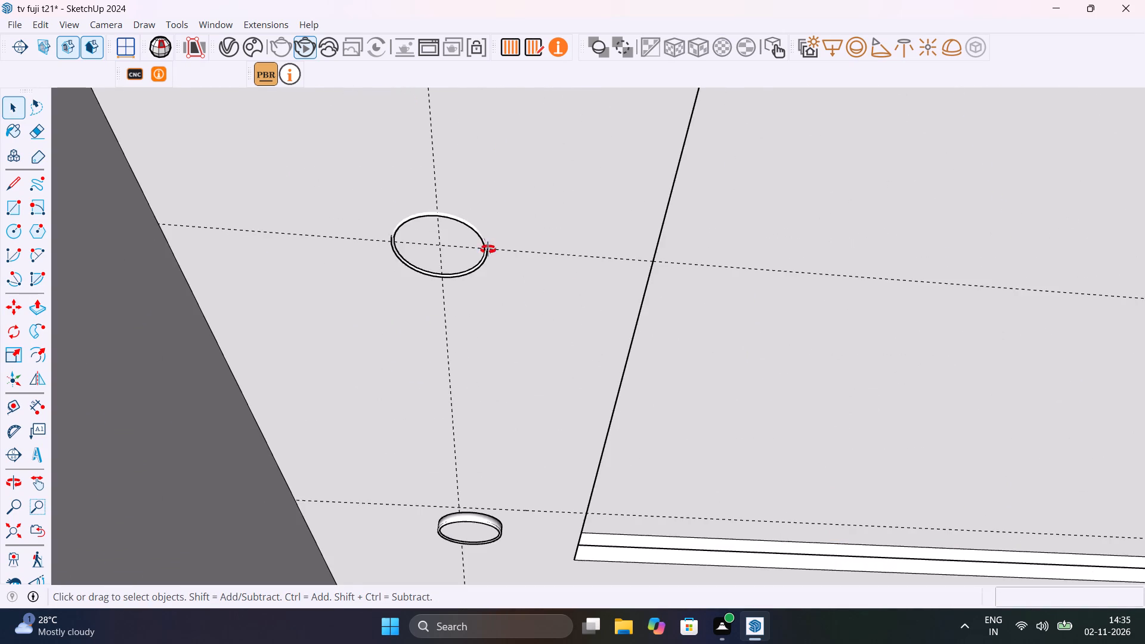
pyautogui.moveTo(488, 249); pyautogui.dragTo(102, 273, button='middle')
pyautogui.scroll(-3, 428, 311)
pyautogui.moveTo(455, 333); pyautogui.dragTo(771, 330, button='middle')
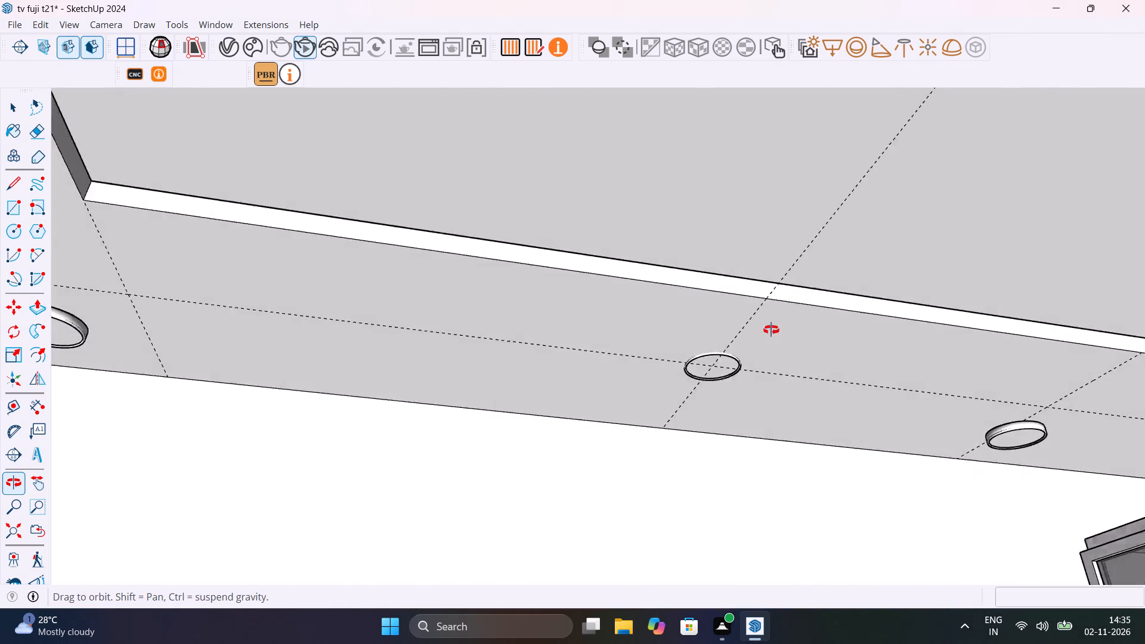
pyautogui.moveTo(771, 330); pyautogui.dragTo(596, 358, button='middle')
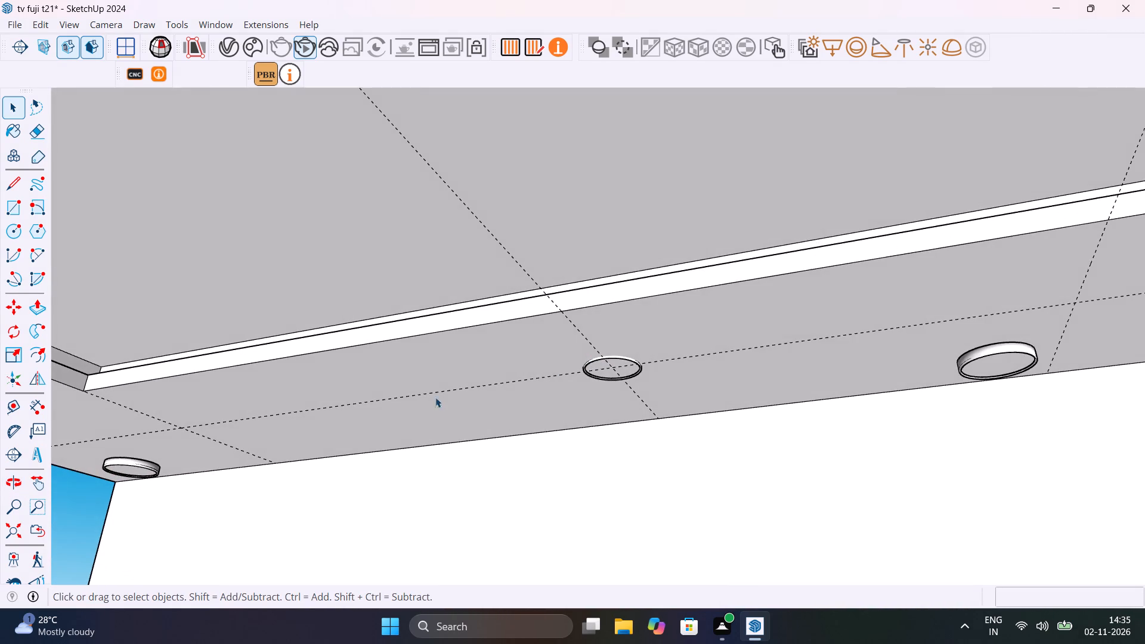
pyautogui.scroll(5, 147, 470)
pyautogui.click(147, 469)
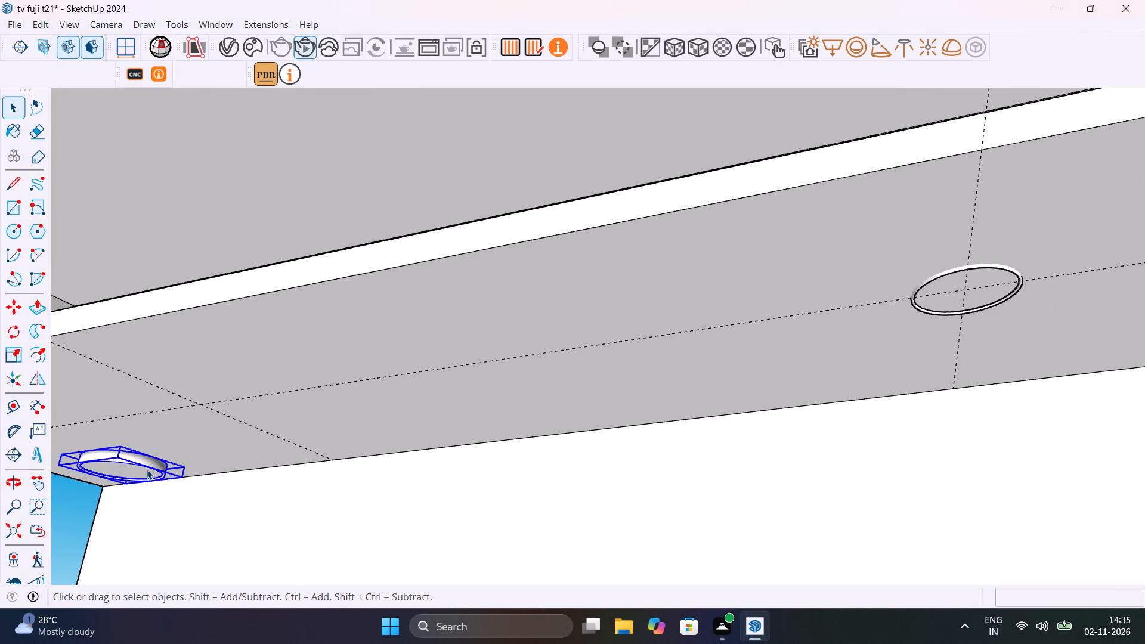
pyautogui.press('m')
pyautogui.click(129, 473)
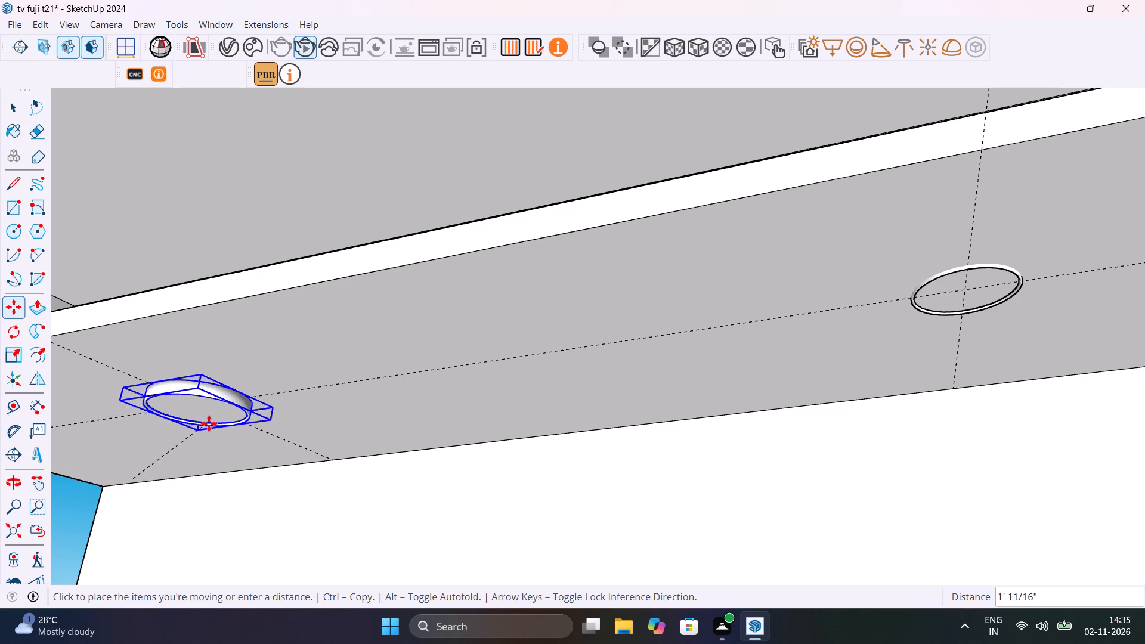
pyautogui.click(205, 435)
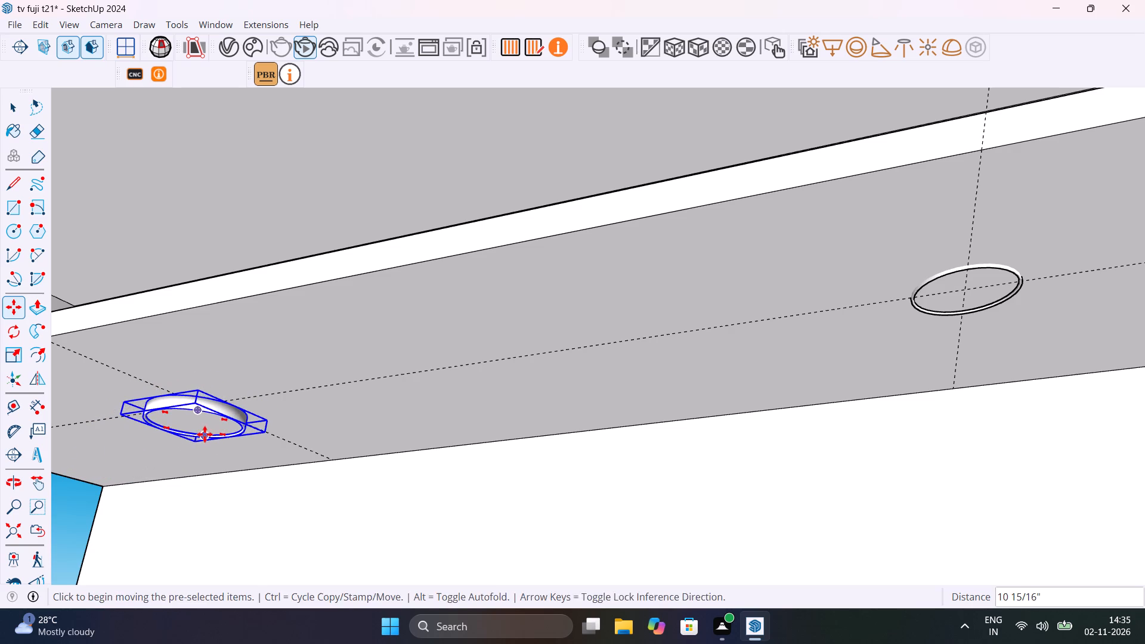
# Move that front light by its top centre about 9 3/4" onto the ceiling guide crossing.
pyautogui.moveTo(211, 432); pyautogui.dragTo(142, 482, button='middle')
pyautogui.scroll(6, 218, 441)
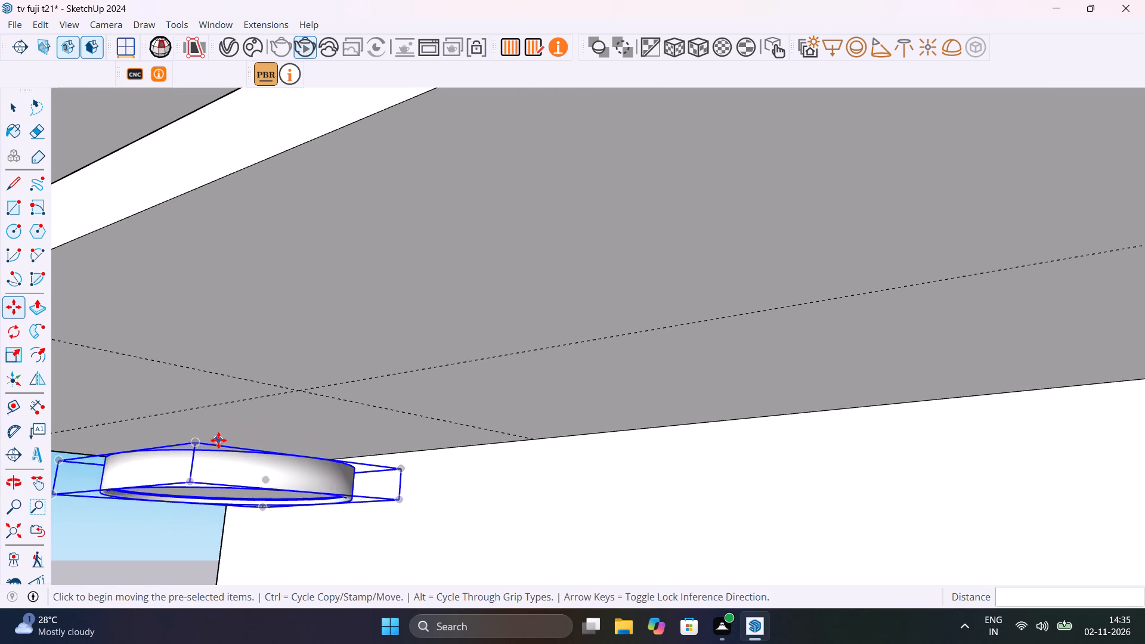
pyautogui.moveTo(280, 444); pyautogui.dragTo(334, 487, button='middle')
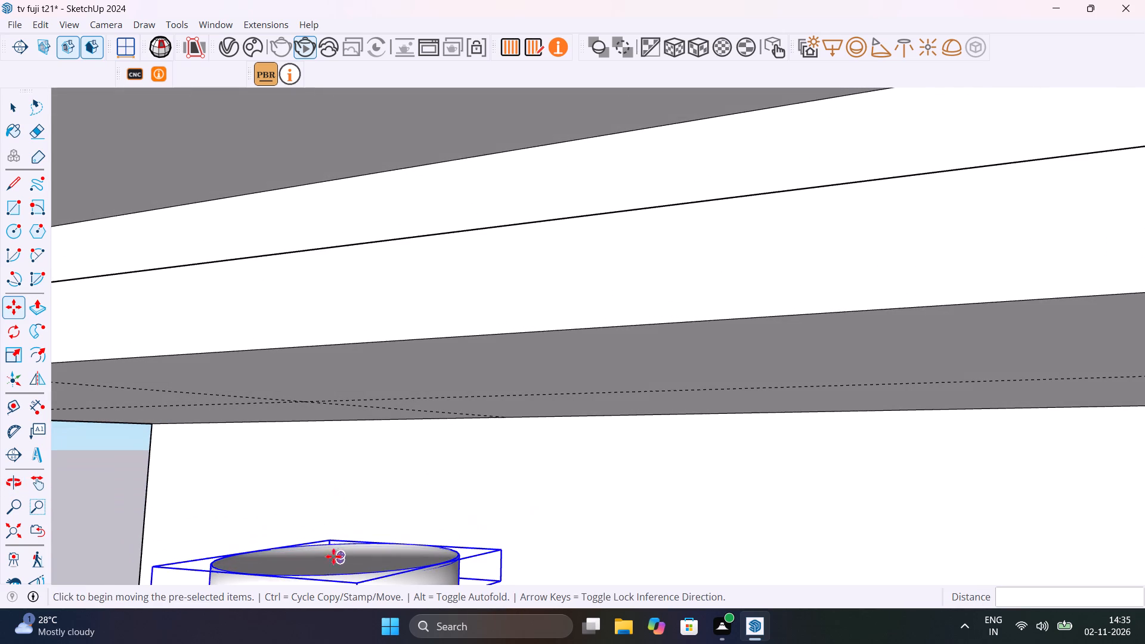
pyautogui.click(340, 552)
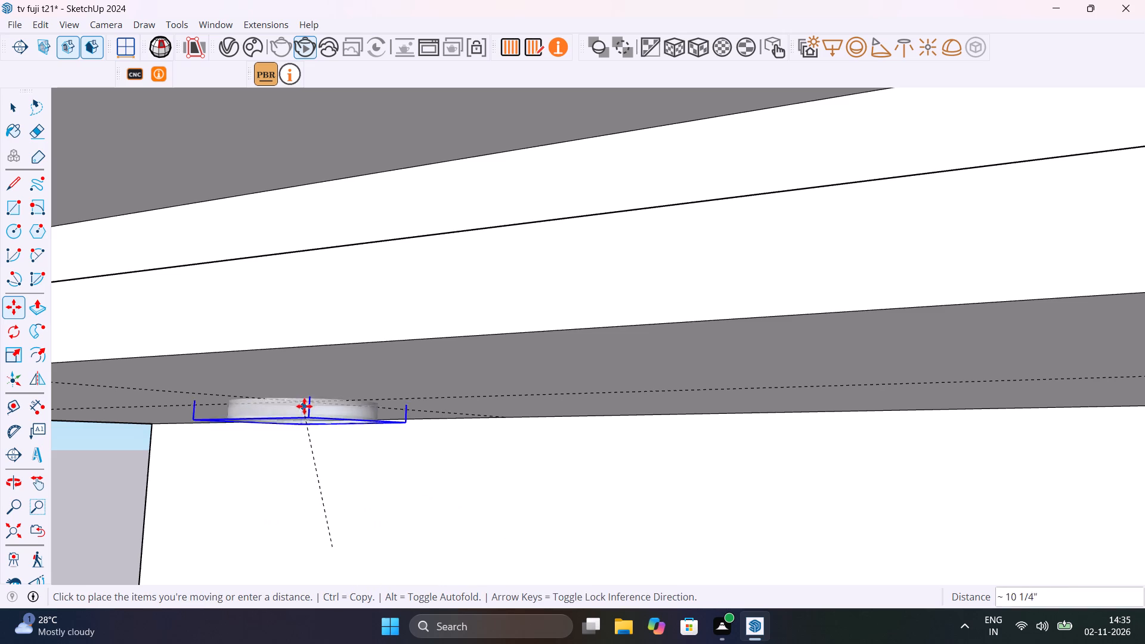
pyautogui.moveTo(304, 405); pyautogui.dragTo(403, 253, button='middle')
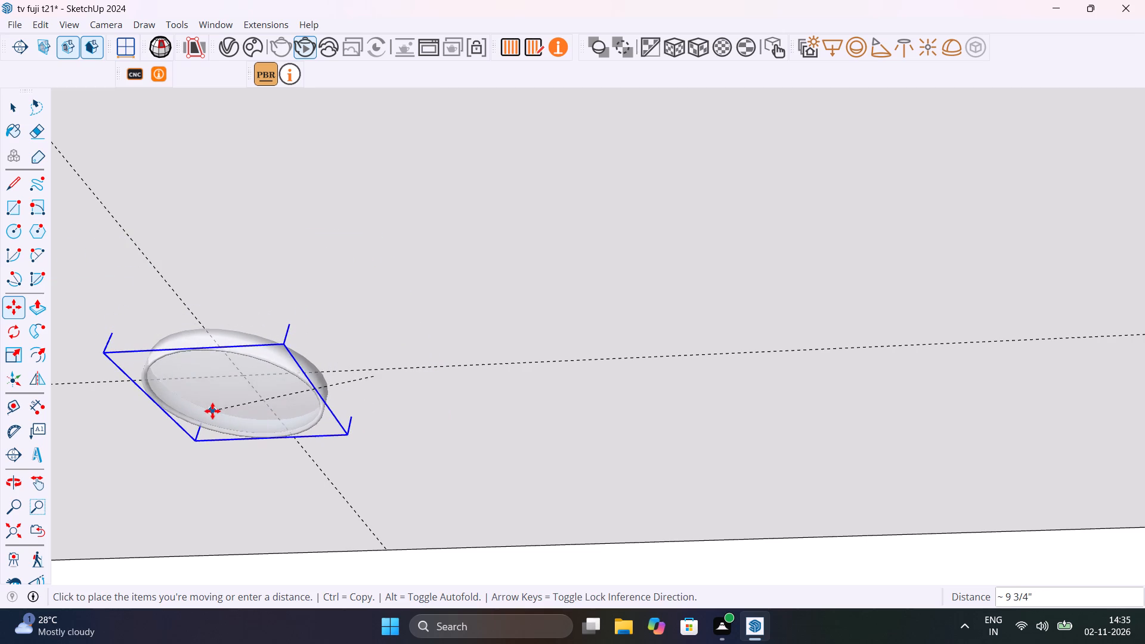
pyautogui.click(212, 411)
# Lower the middle ceiling light on the same side about 9/16" at its guide crossing.
pyautogui.moveTo(274, 402); pyautogui.dragTo(351, 573, button='middle')
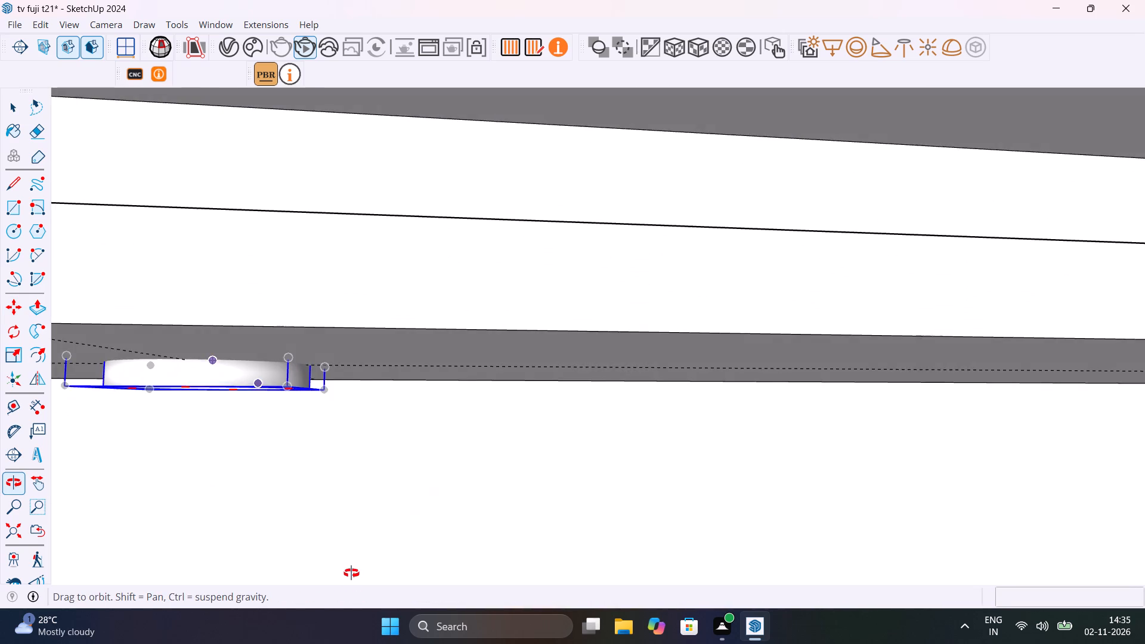
pyautogui.moveTo(351, 573); pyautogui.dragTo(731, 561, button='middle')
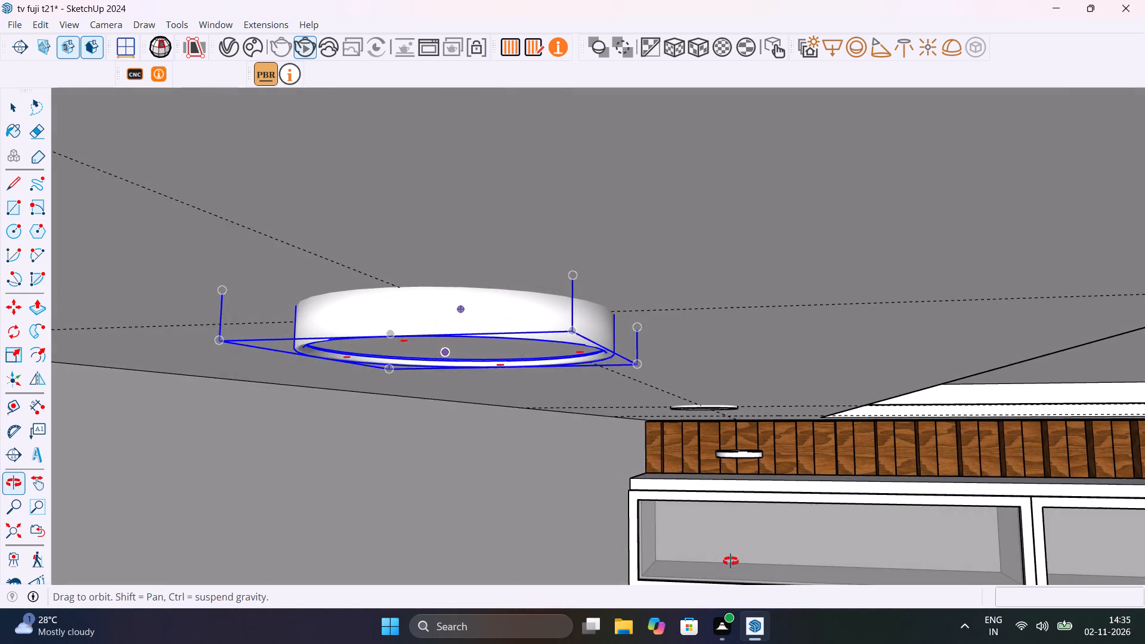
pyautogui.moveTo(731, 561); pyautogui.dragTo(499, 443, button='middle')
pyautogui.scroll(-5, 623, 452)
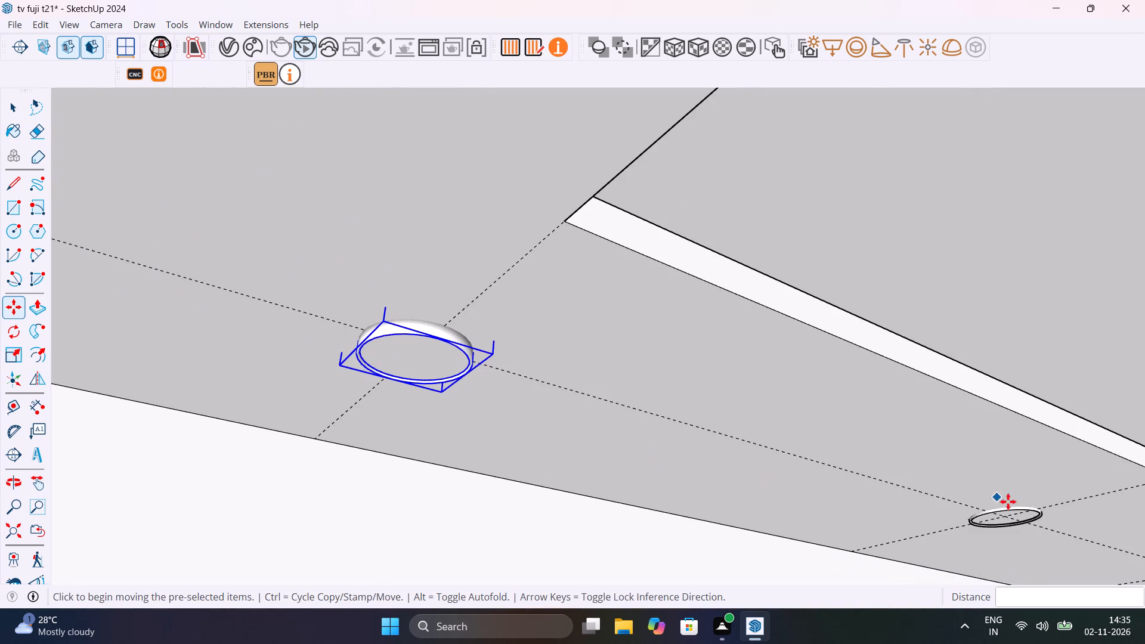
pyautogui.press('space')
pyautogui.scroll(5, 1017, 534)
pyautogui.click(1008, 513)
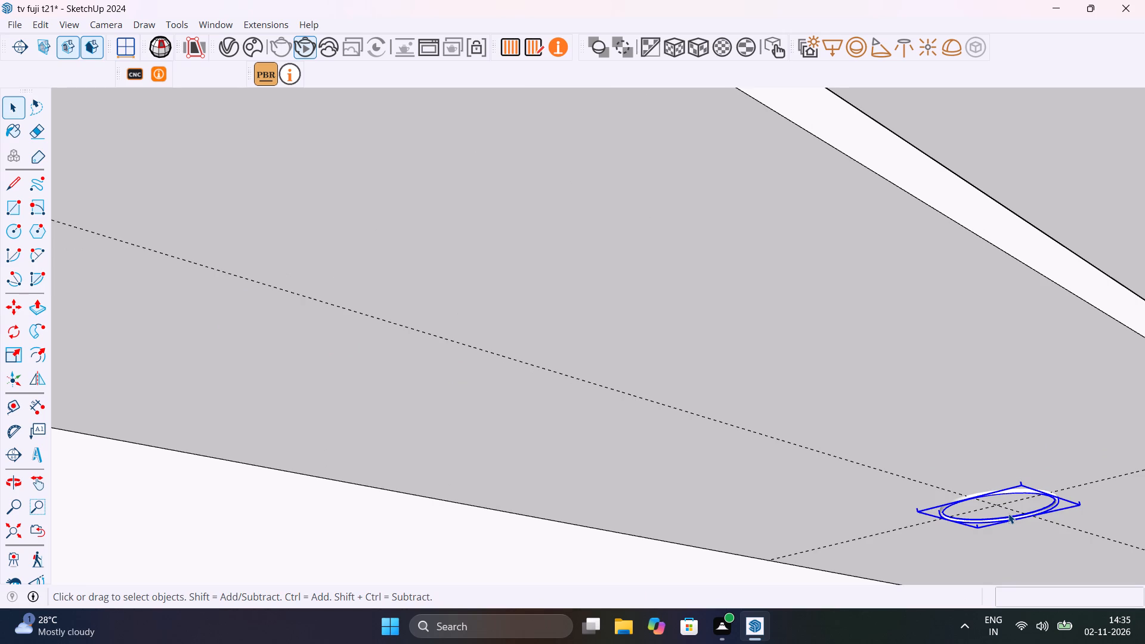
pyautogui.press('m')
pyautogui.click(1005, 510)
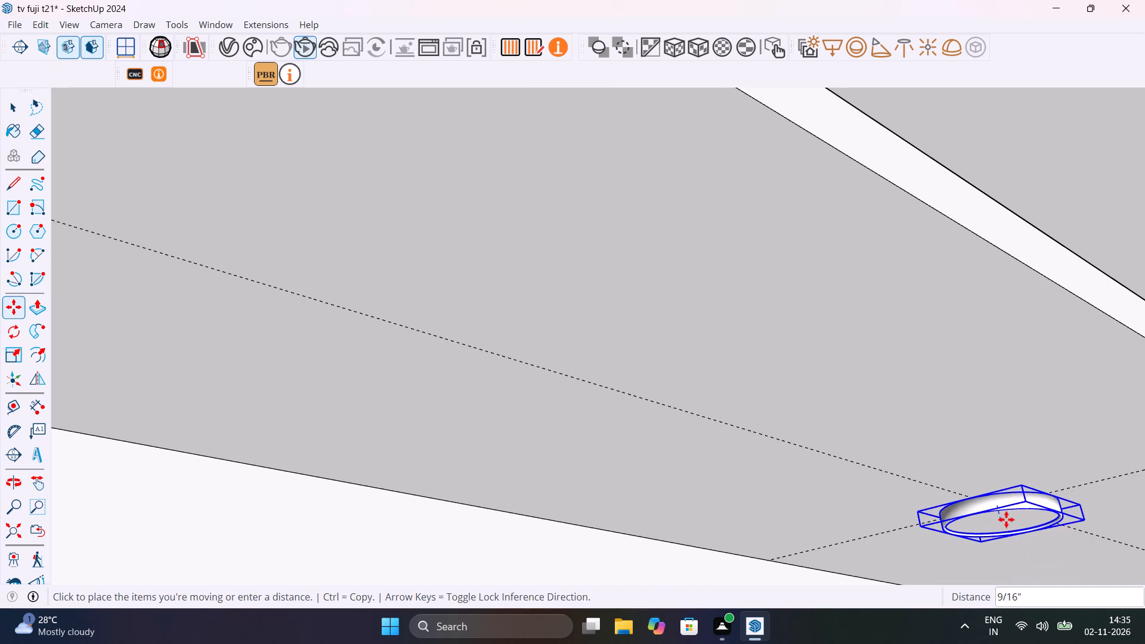
pyautogui.click(1006, 519)
# Move the rear ceiling light on the same side, nearest the TV unit, roughly toward its guide crossing.
pyautogui.scroll(-7, 1009, 515)
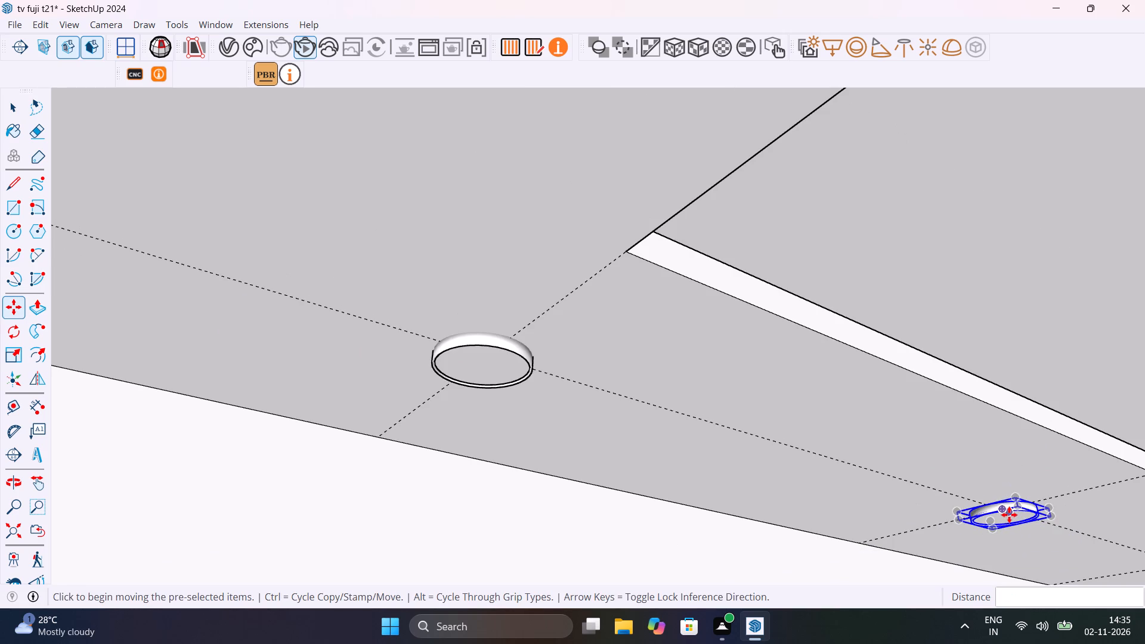
pyautogui.keyDown('shift'); pyautogui.moveTo(1014, 525); pyautogui.dragTo(413, 412, button='middle'); pyautogui.keyUp('shift')
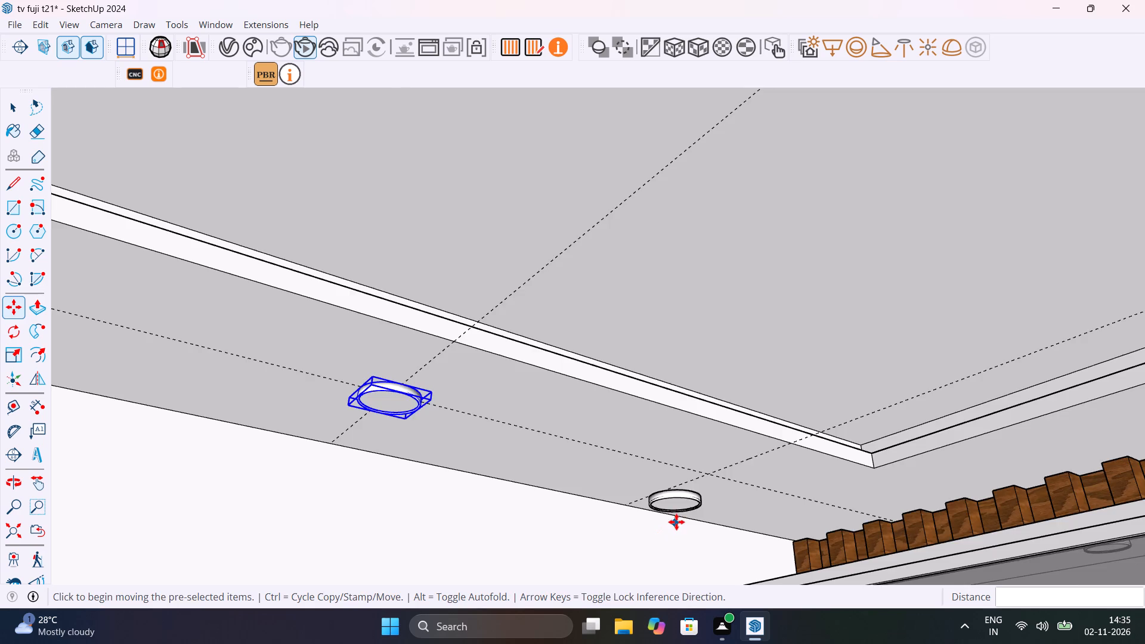
pyautogui.scroll(9, 678, 521)
pyautogui.press('space')
pyautogui.click(681, 462)
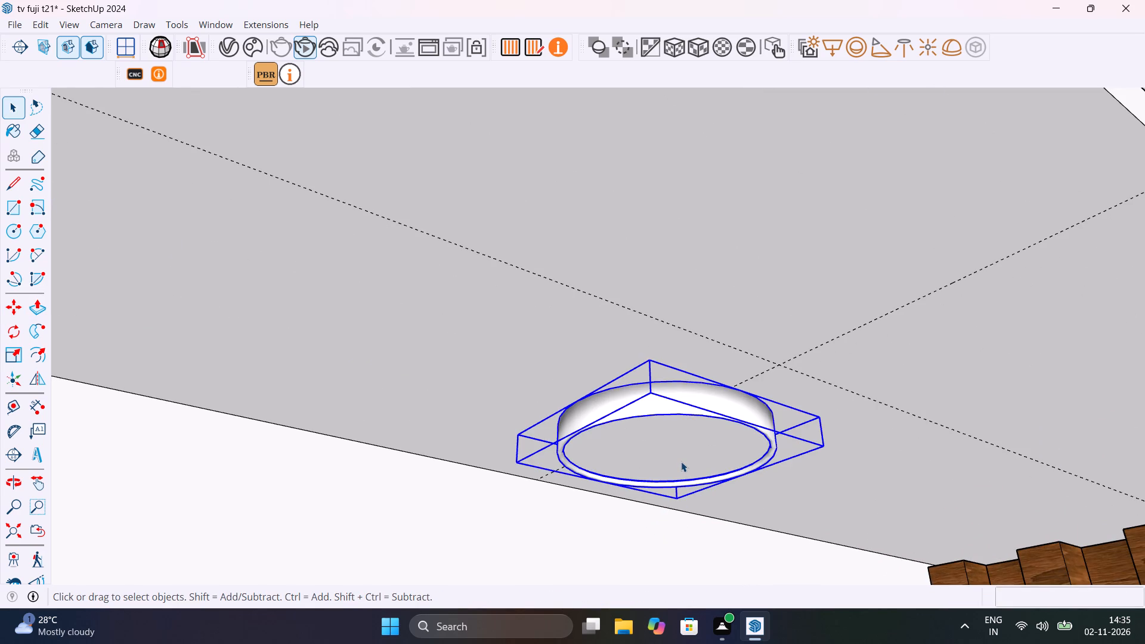
pyautogui.press('m')
pyautogui.click(663, 456)
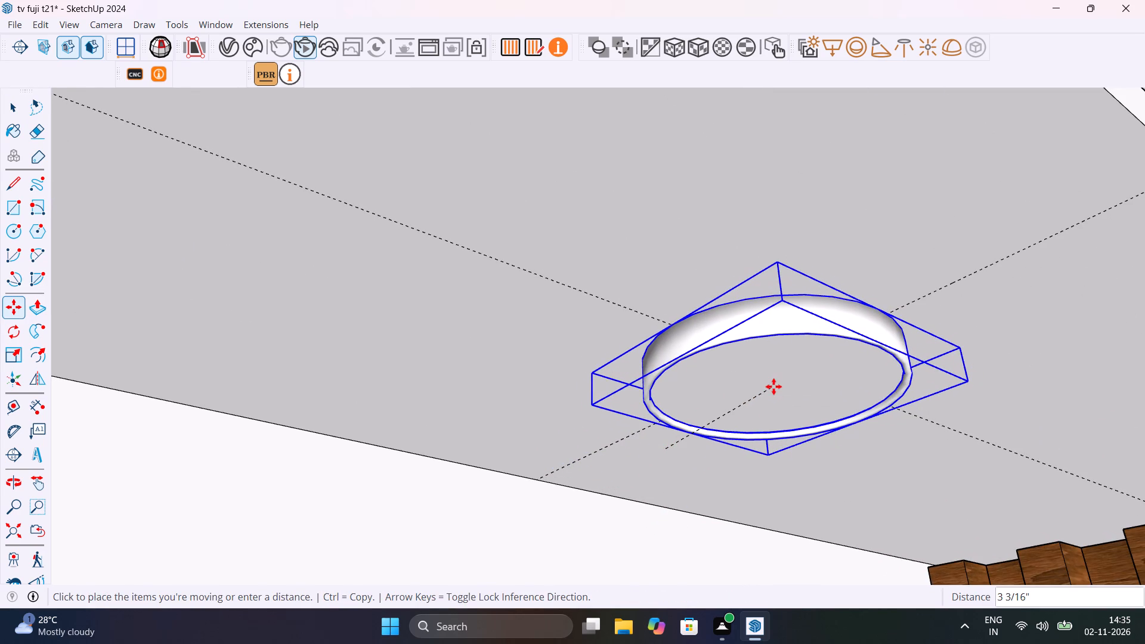
pyautogui.click(788, 393)
# Move that rear light by its top centre about 6 5/8" onto the guide intersection on the ceiling.
pyautogui.moveTo(766, 417); pyautogui.dragTo(808, 432, button='middle')
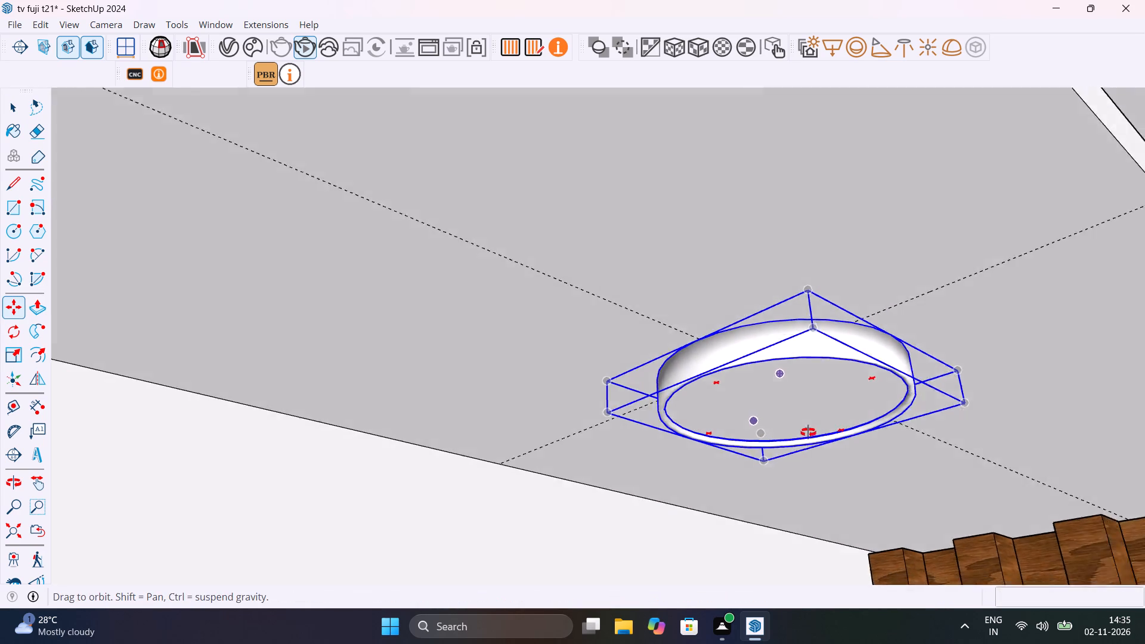
pyautogui.moveTo(808, 432); pyautogui.dragTo(946, 524, button='middle')
pyautogui.moveTo(745, 393); pyautogui.dragTo(799, 434, button='middle')
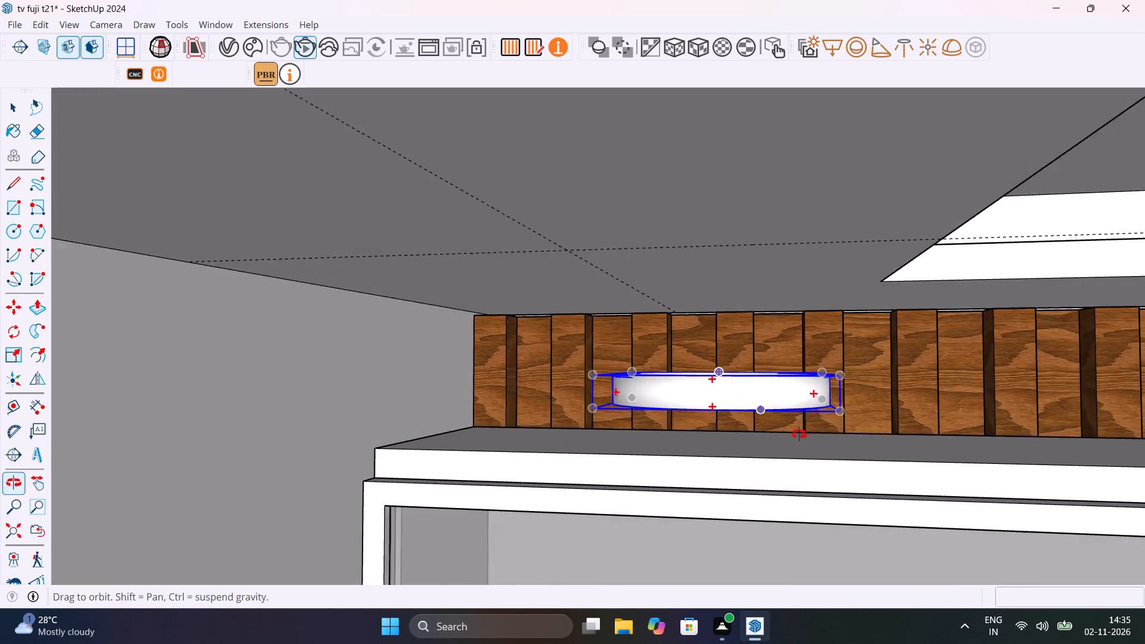
pyautogui.moveTo(799, 434); pyautogui.dragTo(806, 445, button='middle')
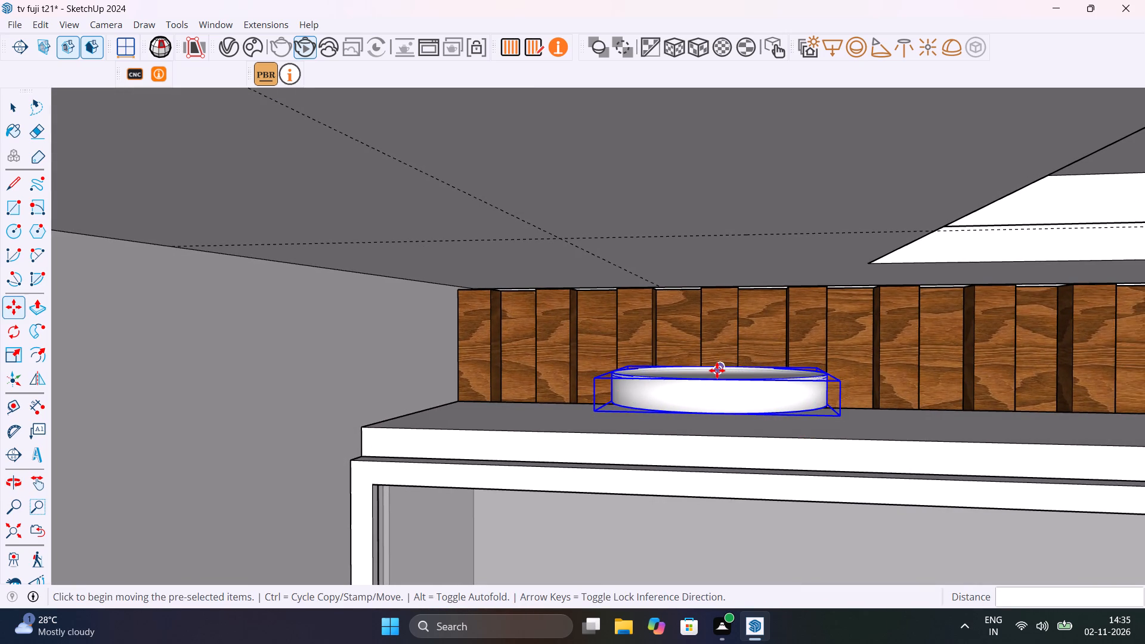
pyautogui.click(717, 370)
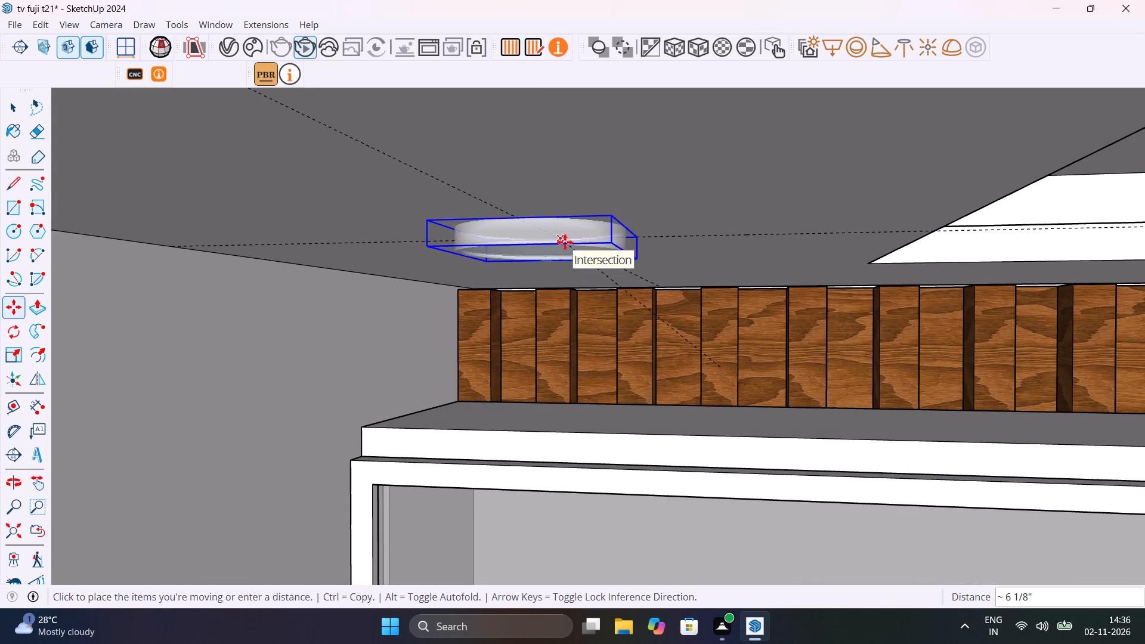
pyautogui.click(569, 243)
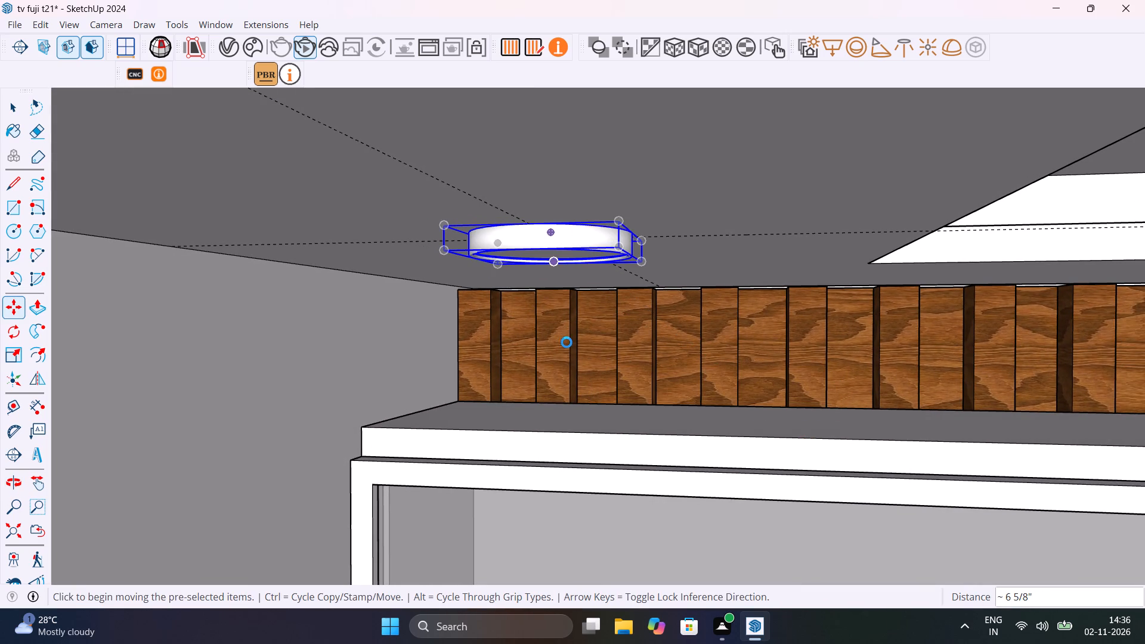
pyautogui.moveTo(577, 343); pyautogui.dragTo(669, 355, button='middle')
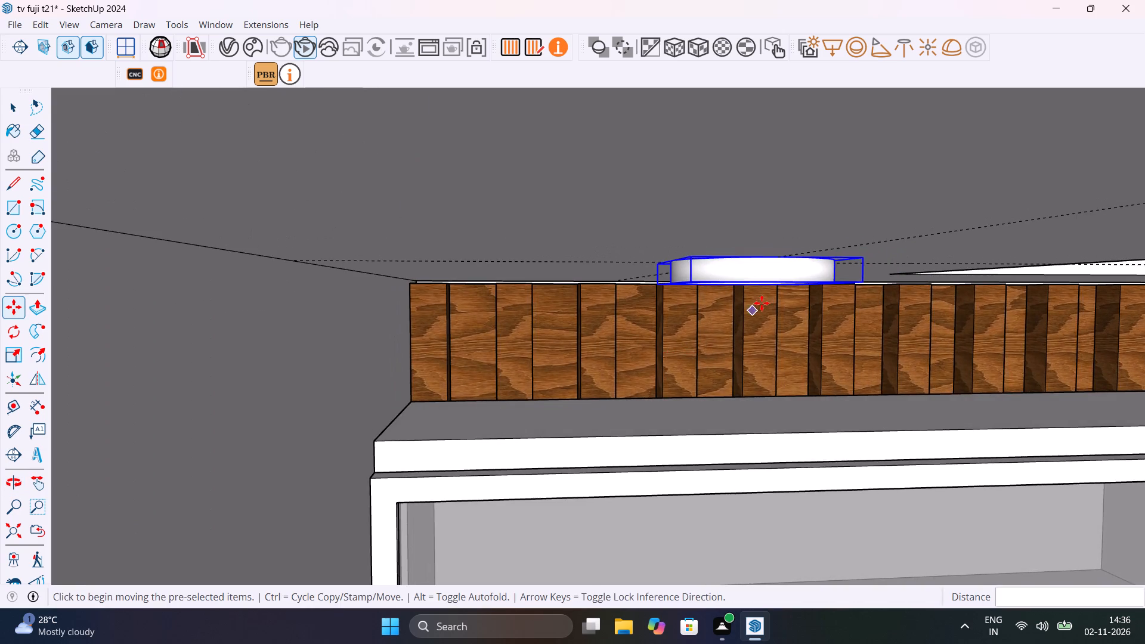
pyautogui.scroll(5, 765, 298)
pyautogui.moveTo(768, 315); pyautogui.dragTo(606, 290, button='middle')
pyautogui.scroll(-10, 603, 307)
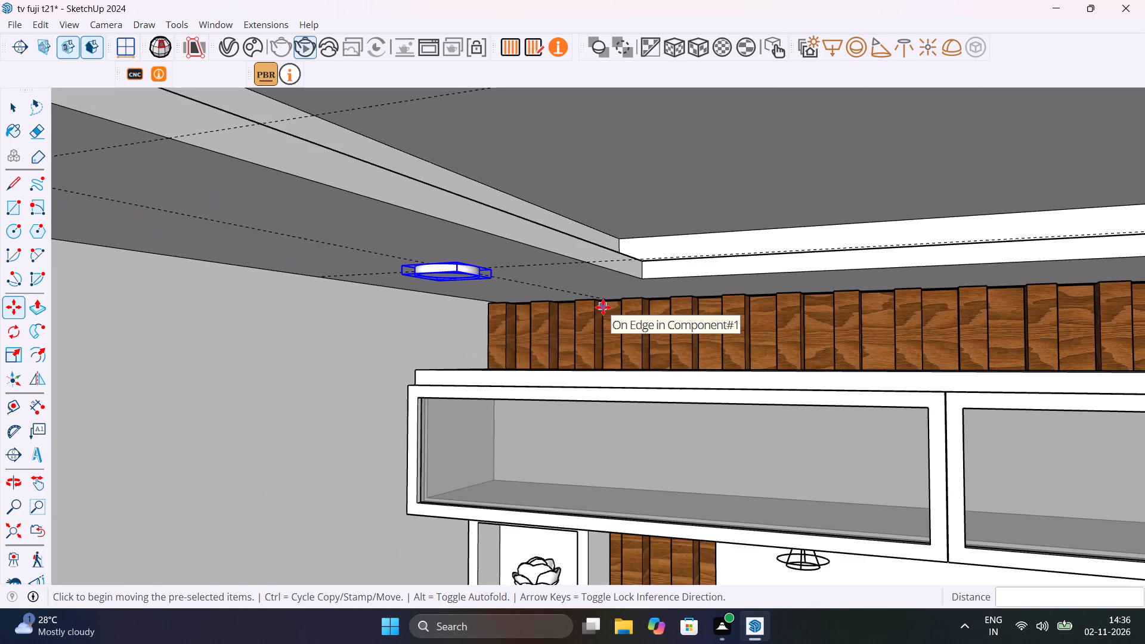
pyautogui.press('space')
# Move the rear ceiling light above the tall cabinet by its top centre about 6 1/16" onto the ceiling guide crossing.
pyautogui.scroll(-11, 456, 315)
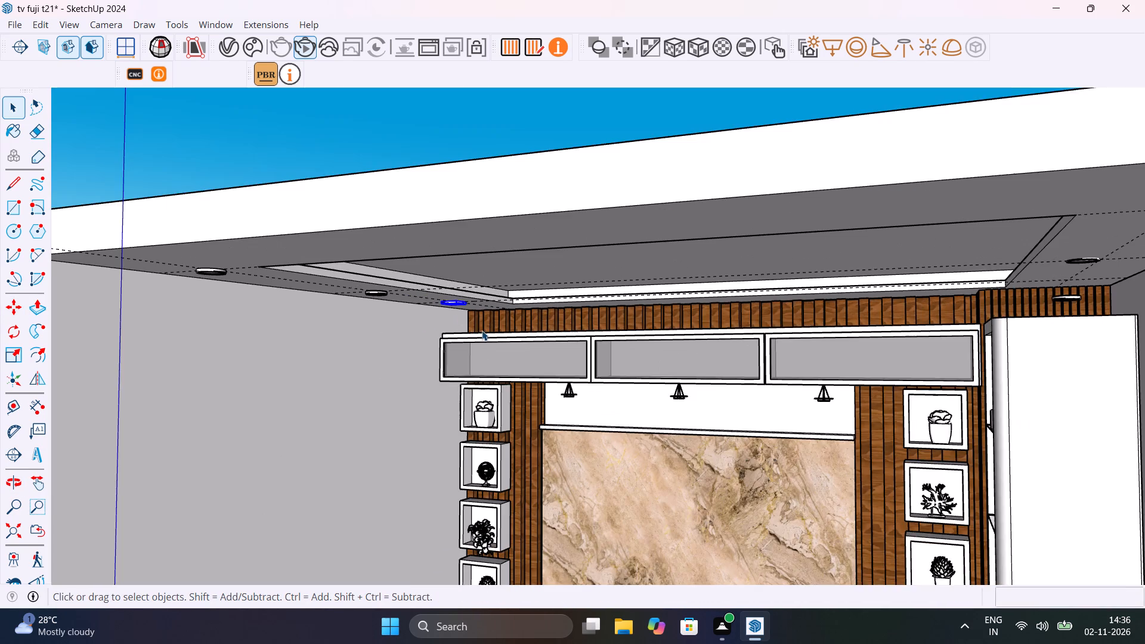
pyautogui.keyDown('shift'); pyautogui.moveTo(482, 330); pyautogui.dragTo(507, 304, button='middle'); pyautogui.keyUp('shift')
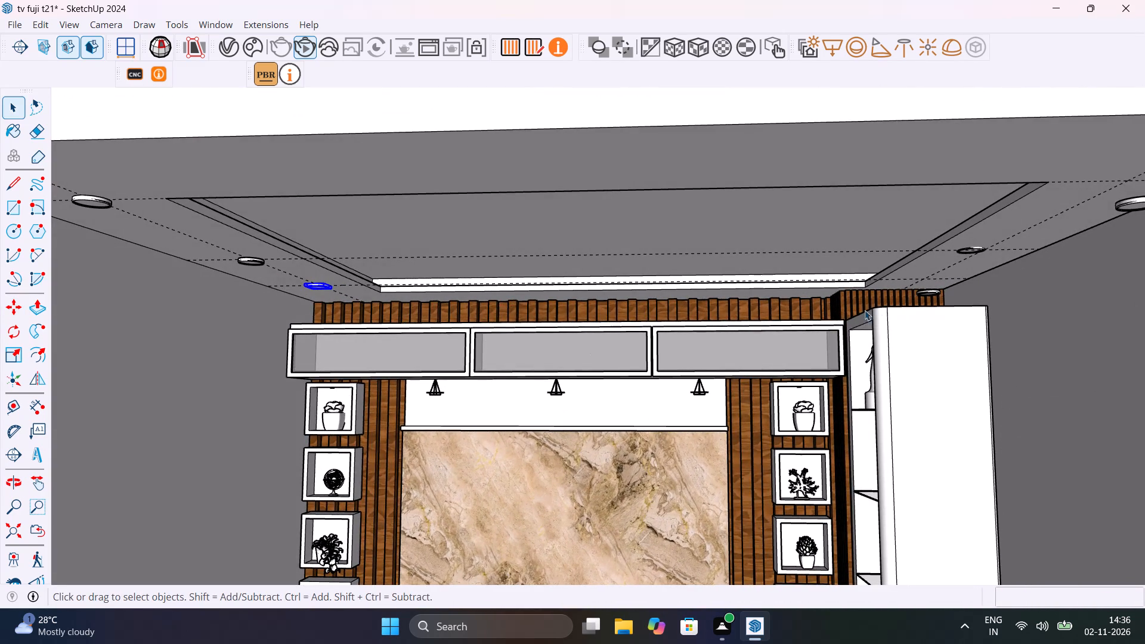
pyautogui.scroll(20, 929, 290)
pyautogui.scroll(6, 929, 290)
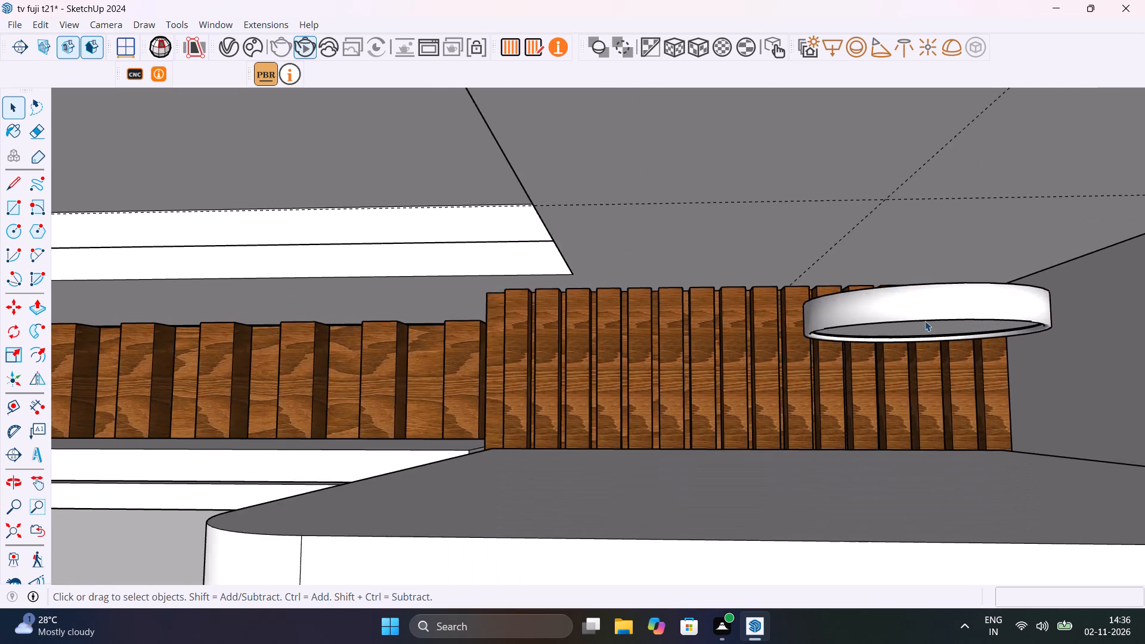
pyautogui.scroll(1, 925, 318)
pyautogui.moveTo(925, 317); pyautogui.dragTo(1144, 360, button='middle')
pyautogui.moveTo(769, 335); pyautogui.dragTo(859, 327, button='middle')
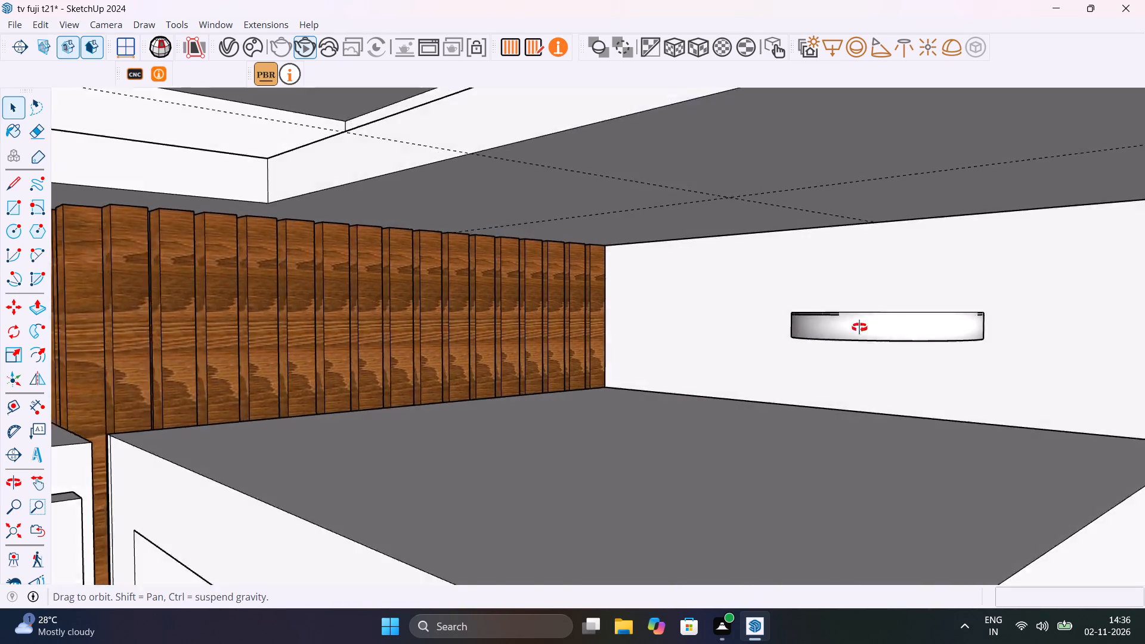
pyautogui.moveTo(859, 327); pyautogui.dragTo(974, 329, button='middle')
pyautogui.scroll(1, 974, 329)
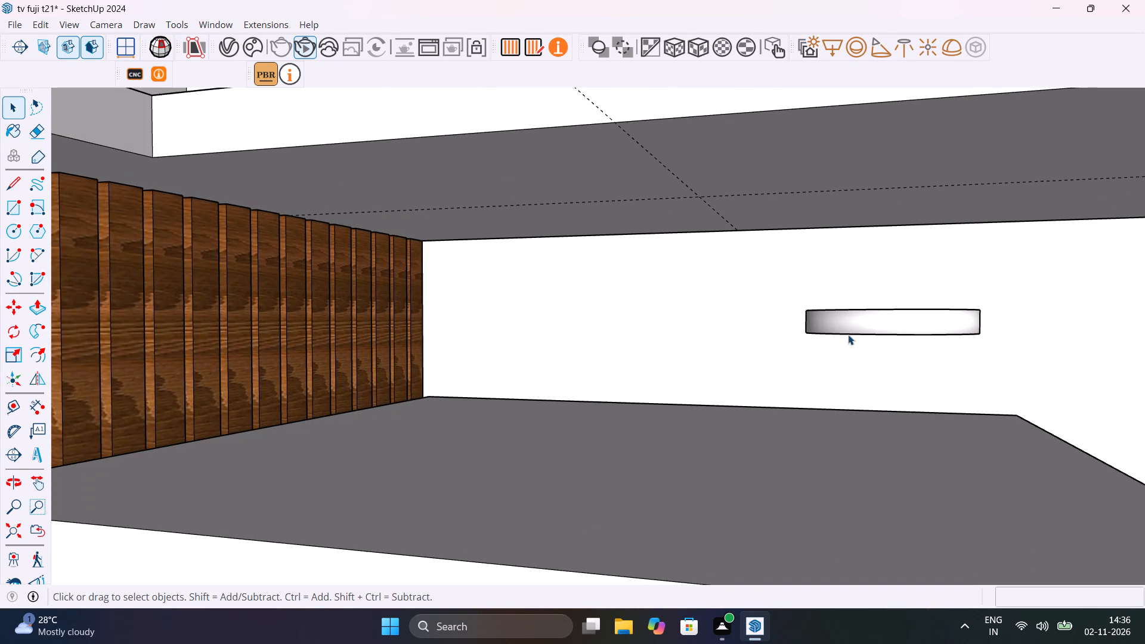
pyautogui.scroll(2, 856, 326)
pyautogui.click(897, 310)
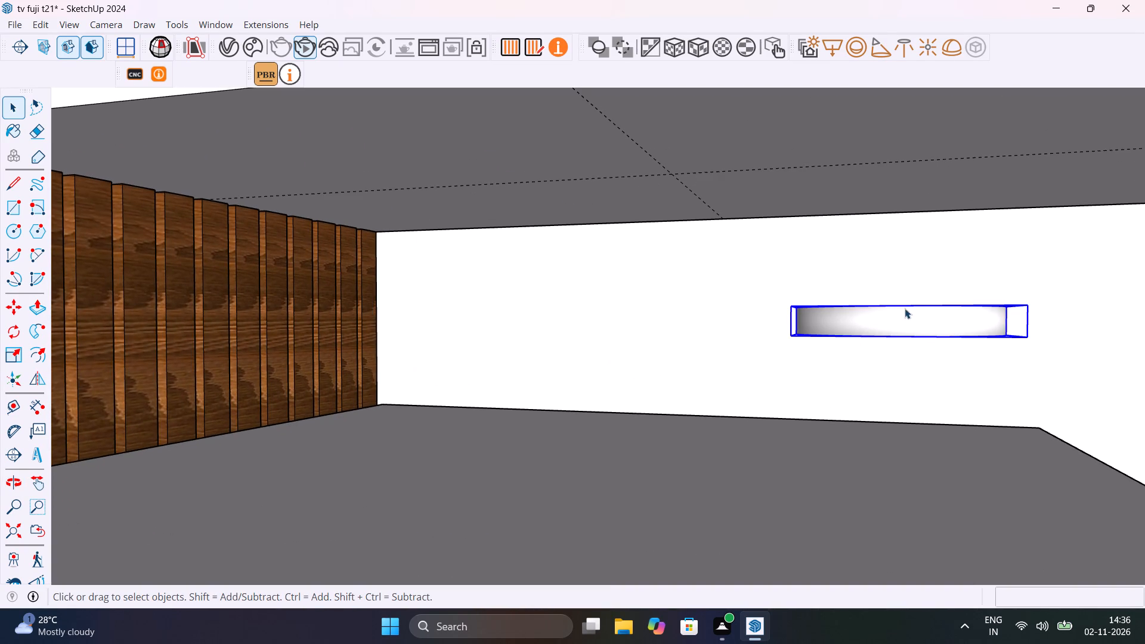
pyautogui.moveTo(905, 308); pyautogui.dragTo(921, 370, button='middle')
pyautogui.scroll(5, 910, 310)
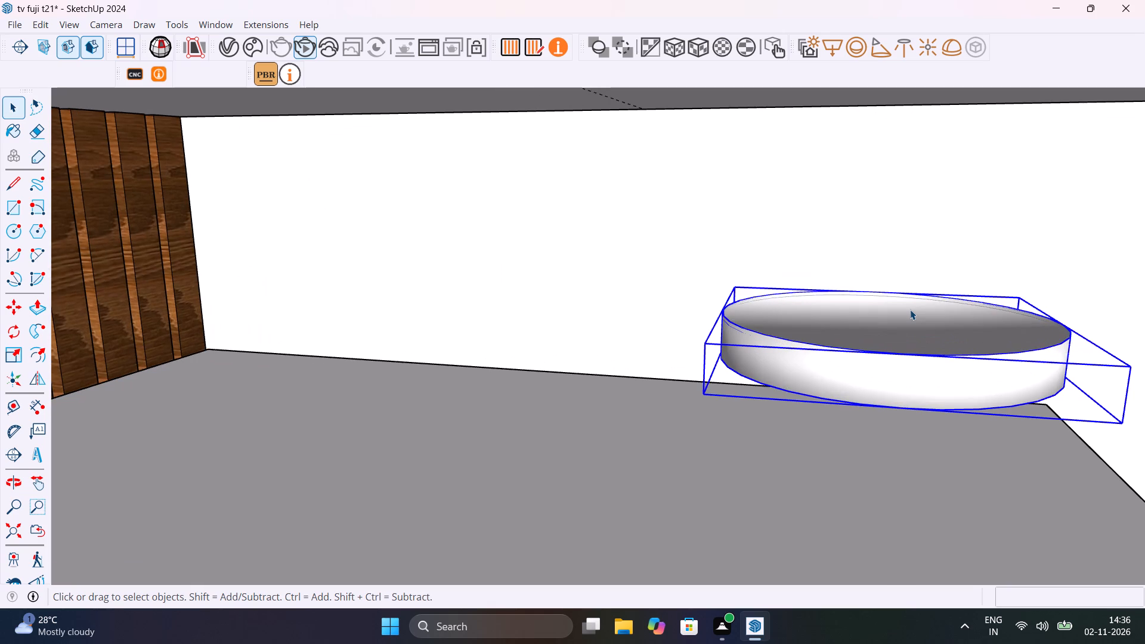
pyautogui.press('m')
pyautogui.click(884, 314)
pyautogui.scroll(-12, 373, 228)
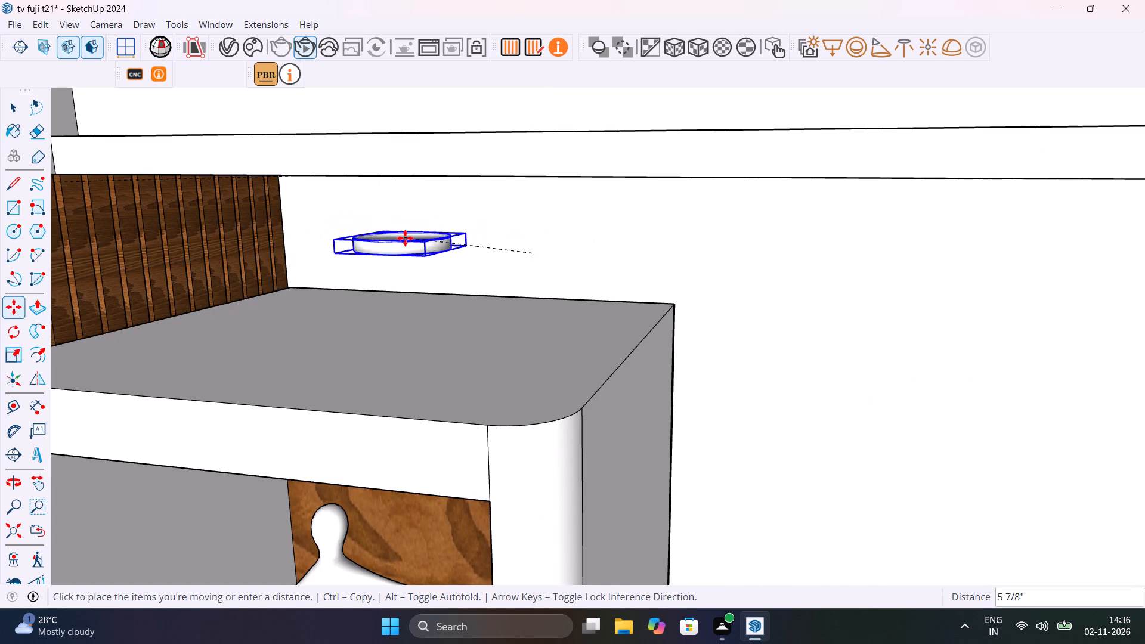
pyautogui.keyDown('shift'); pyautogui.moveTo(405, 238); pyautogui.dragTo(467, 228, button='middle'); pyautogui.keyUp('shift')
pyautogui.scroll(-5, 476, 244)
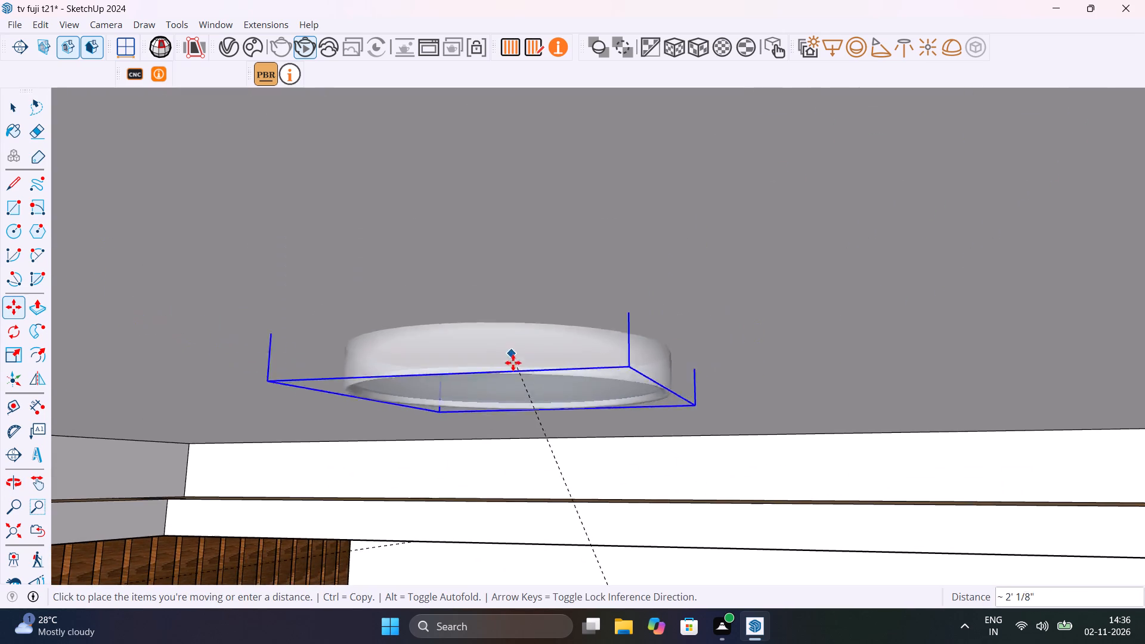
pyautogui.scroll(-20, 510, 378)
pyautogui.scroll(-8, 510, 378)
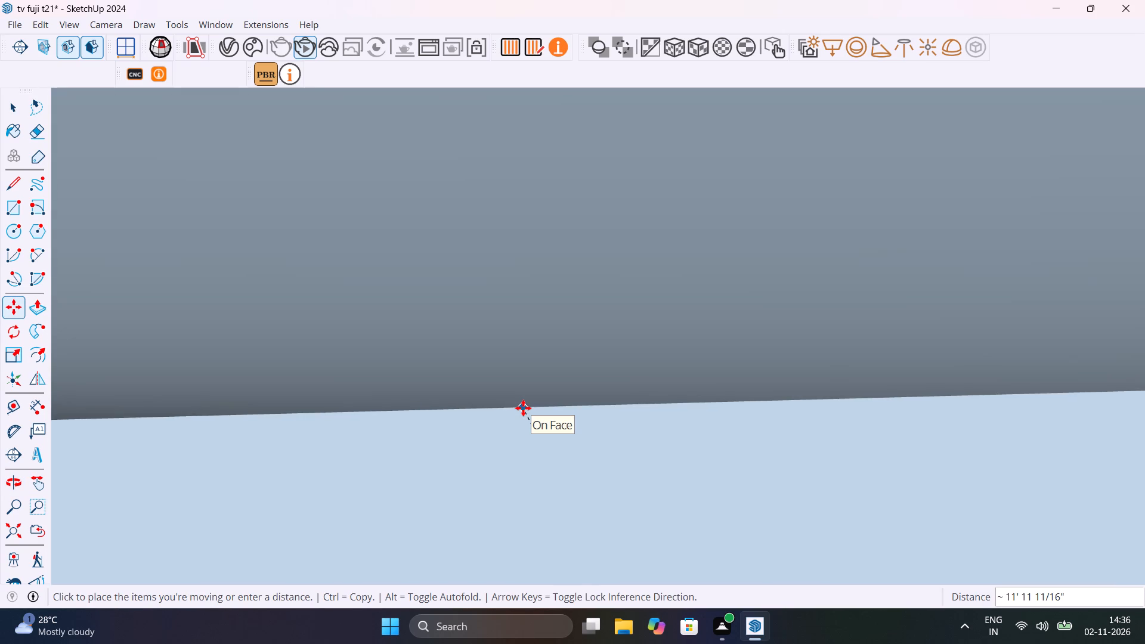
pyautogui.scroll(20, 523, 408)
pyautogui.scroll(16, 523, 408)
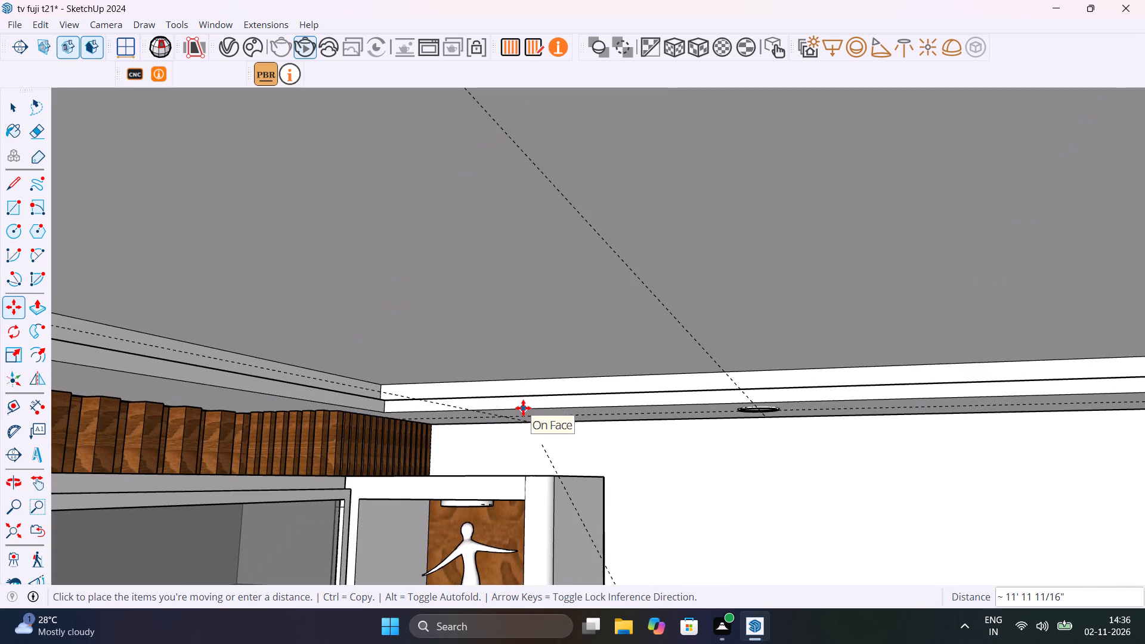
pyautogui.scroll(16, 518, 427)
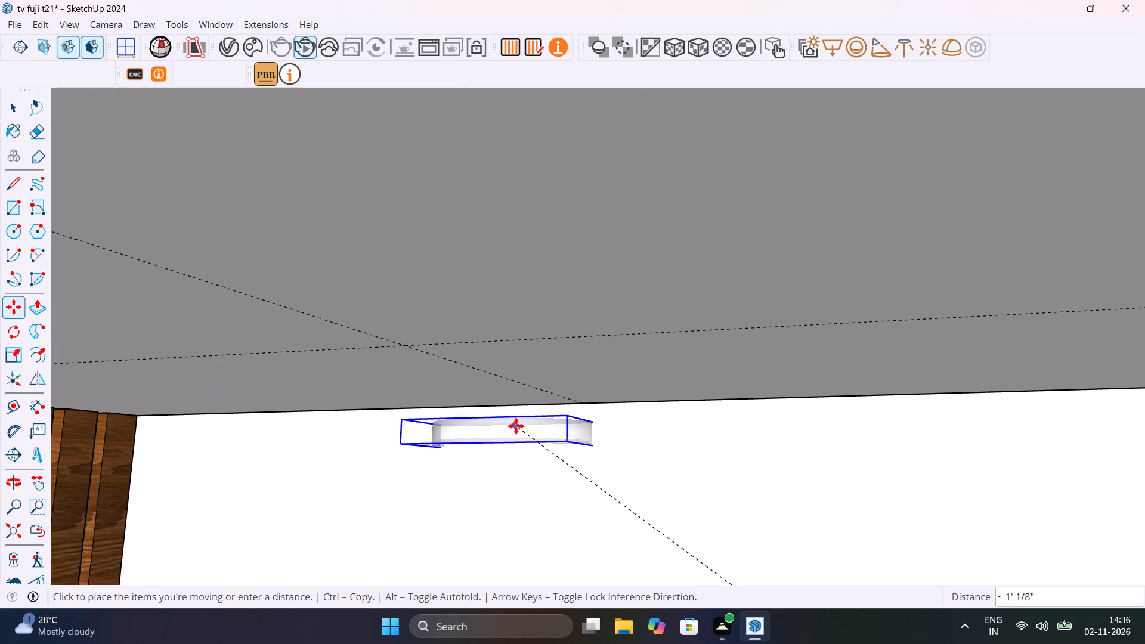
pyautogui.click(400, 345)
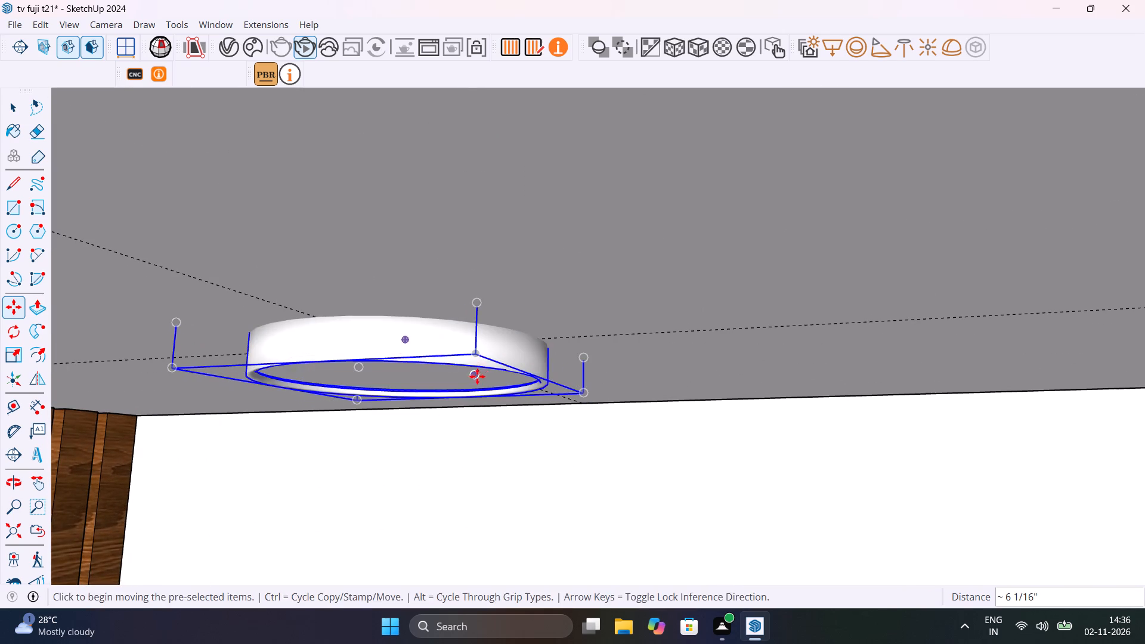
pyautogui.moveTo(475, 377); pyautogui.dragTo(450, 356, button='middle')
pyautogui.scroll(-13, 468, 382)
pyautogui.press('space')
# Move the middle ceiling light on the tall cabinet's side about 2 1/8" onto its guide crossing.
pyautogui.keyDown('shift'); pyautogui.moveTo(660, 384); pyautogui.dragTo(196, 326, button='middle'); pyautogui.keyUp('shift')
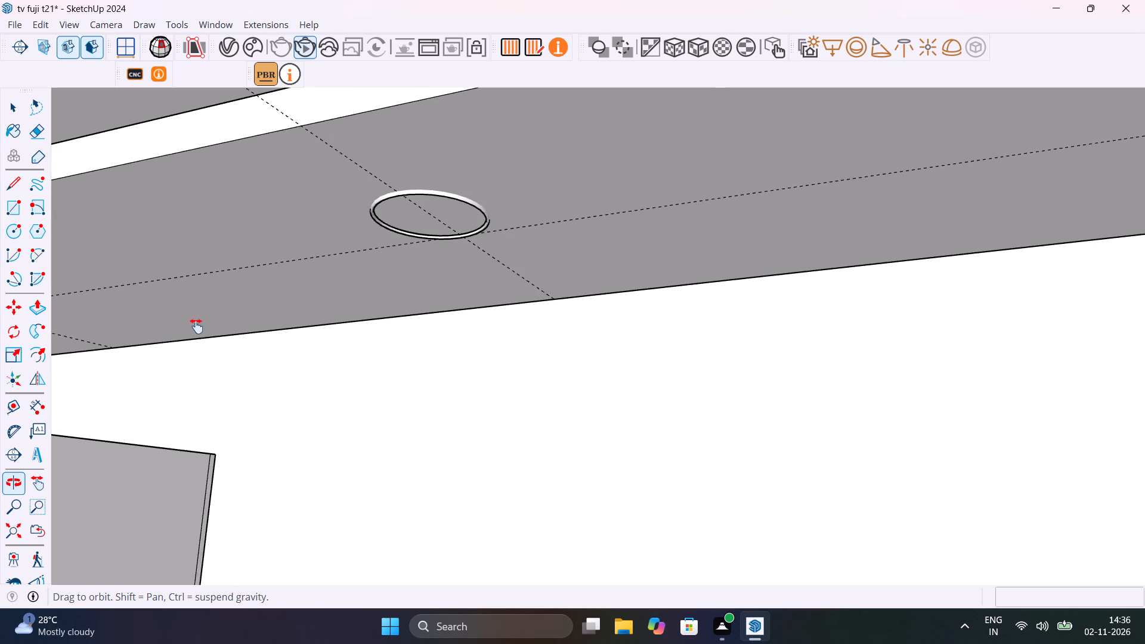
pyautogui.keyDown('shift'); pyautogui.moveTo(196, 326); pyautogui.dragTo(213, 320, button='middle'); pyautogui.keyUp('shift')
pyautogui.click(402, 215)
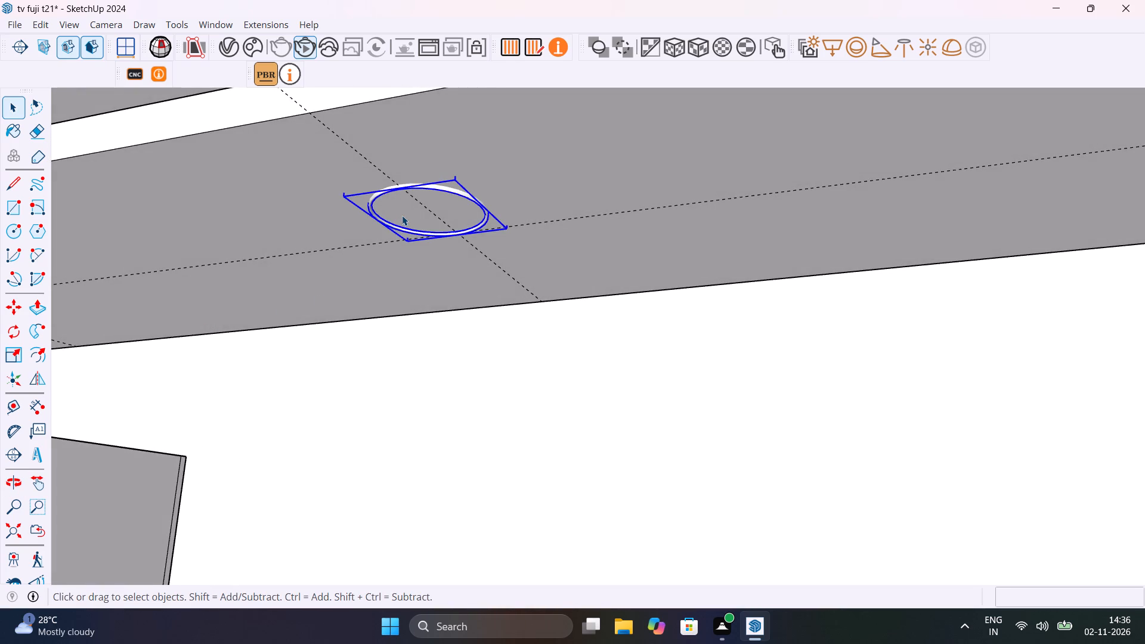
pyautogui.press('m')
pyautogui.click(426, 213)
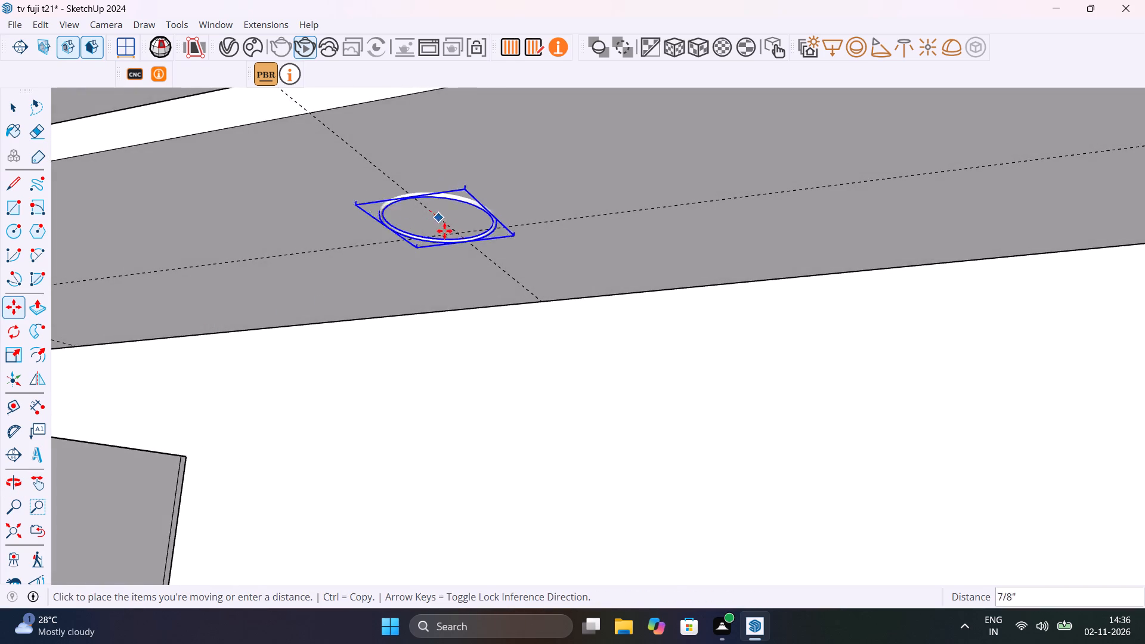
pyautogui.click(451, 238)
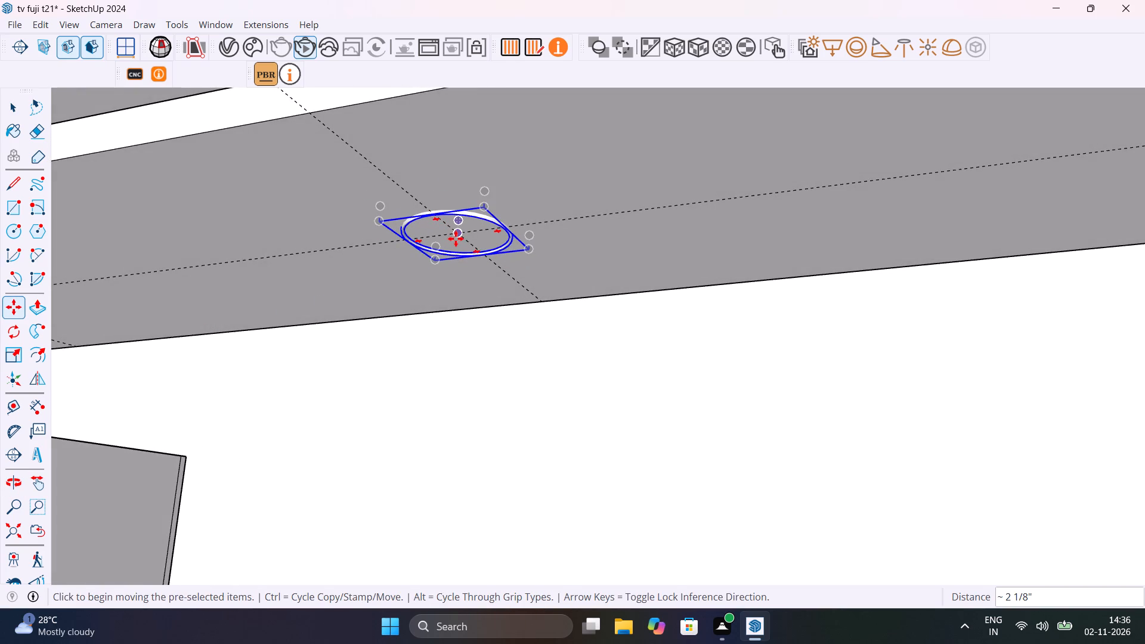
# Lower that middle ceiling light about 5/16" at its guide crossing.
pyautogui.press('m')
pyautogui.click(454, 237)
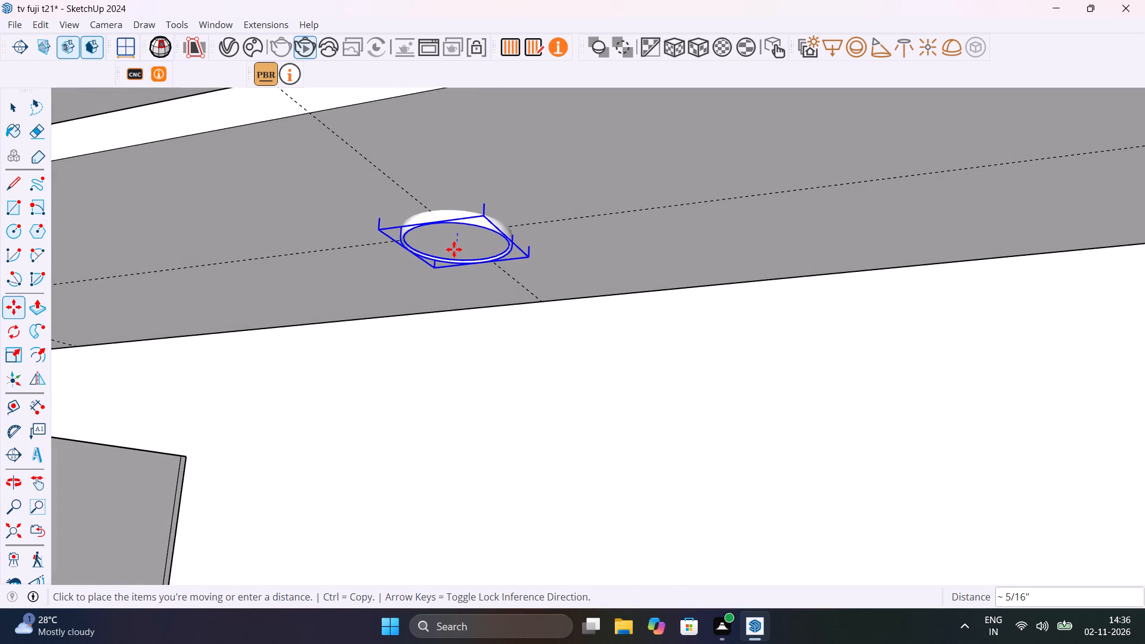
pyautogui.click(454, 246)
pyautogui.scroll(-7, 483, 247)
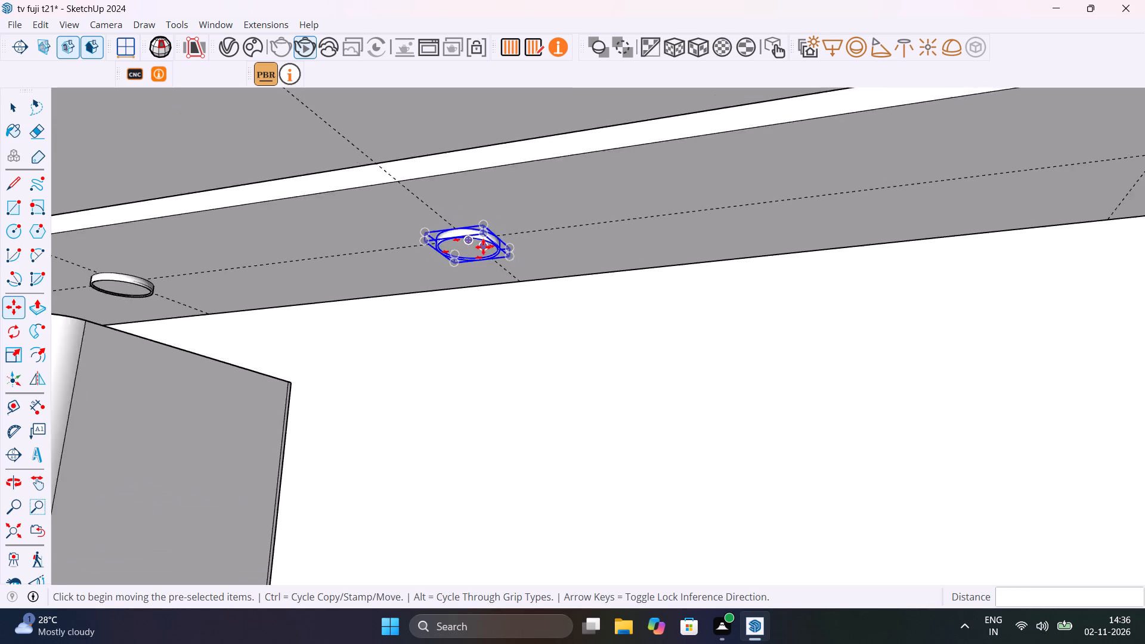
pyautogui.scroll(-6, 483, 247)
pyautogui.press('space')
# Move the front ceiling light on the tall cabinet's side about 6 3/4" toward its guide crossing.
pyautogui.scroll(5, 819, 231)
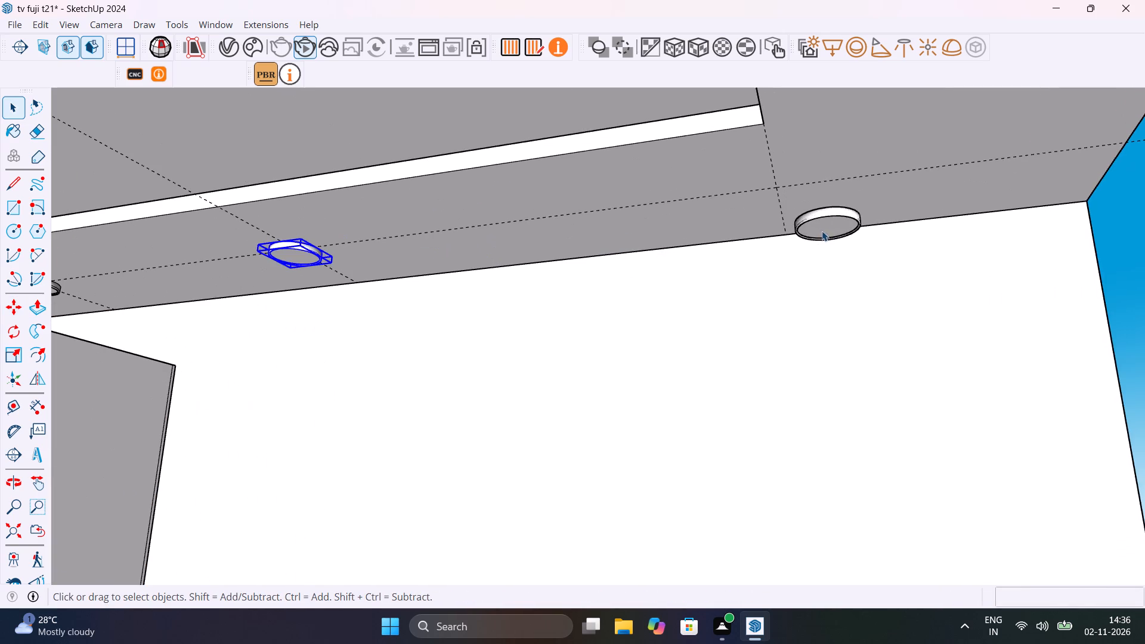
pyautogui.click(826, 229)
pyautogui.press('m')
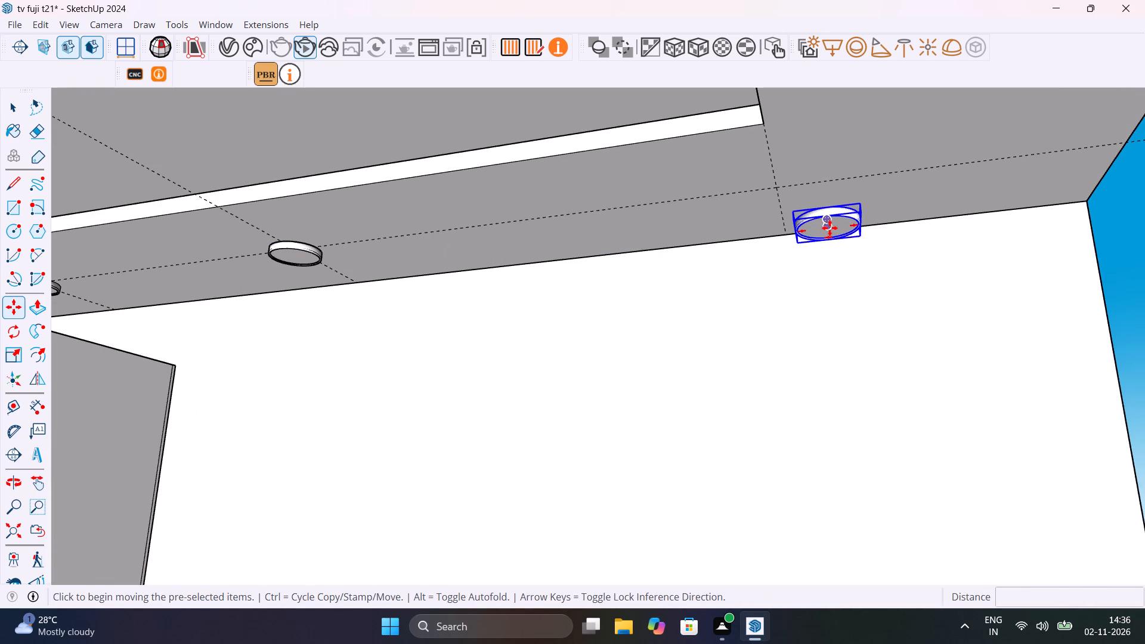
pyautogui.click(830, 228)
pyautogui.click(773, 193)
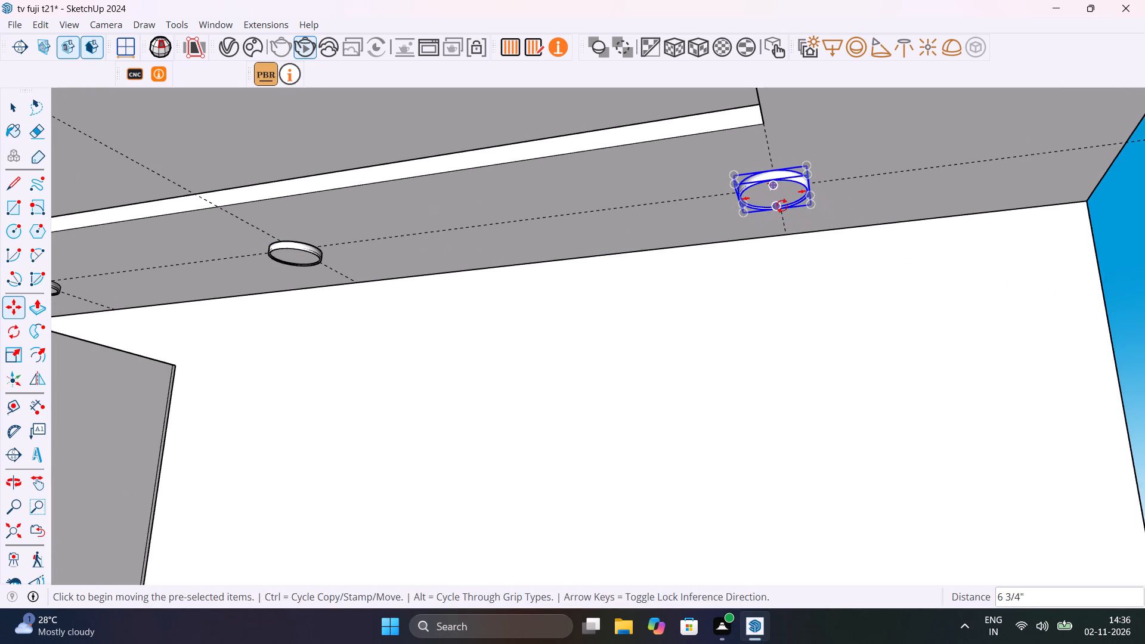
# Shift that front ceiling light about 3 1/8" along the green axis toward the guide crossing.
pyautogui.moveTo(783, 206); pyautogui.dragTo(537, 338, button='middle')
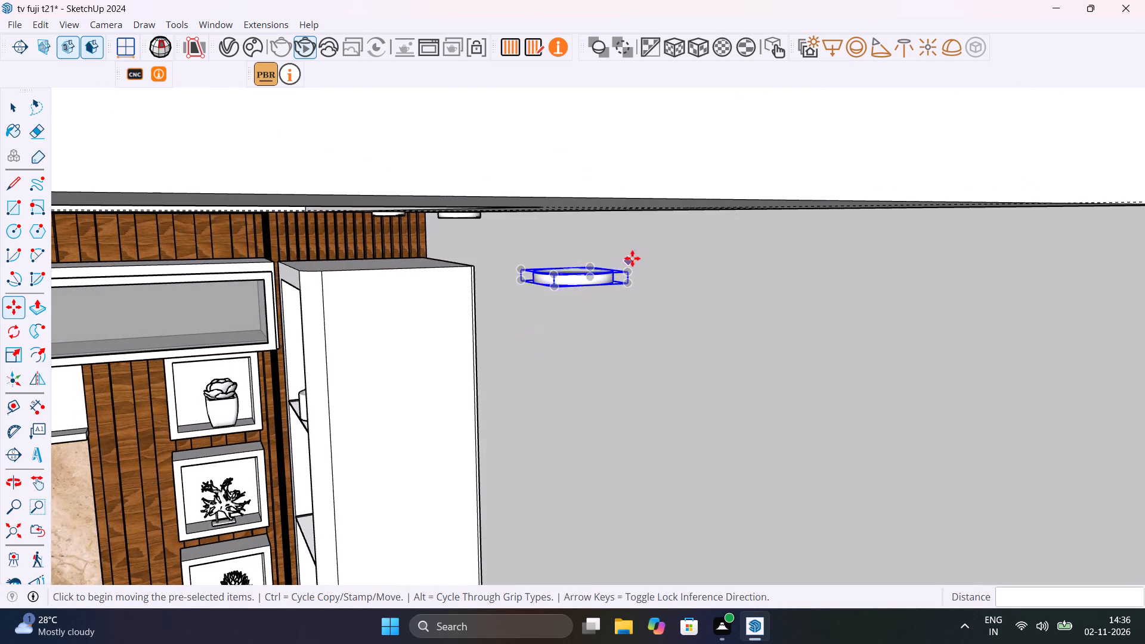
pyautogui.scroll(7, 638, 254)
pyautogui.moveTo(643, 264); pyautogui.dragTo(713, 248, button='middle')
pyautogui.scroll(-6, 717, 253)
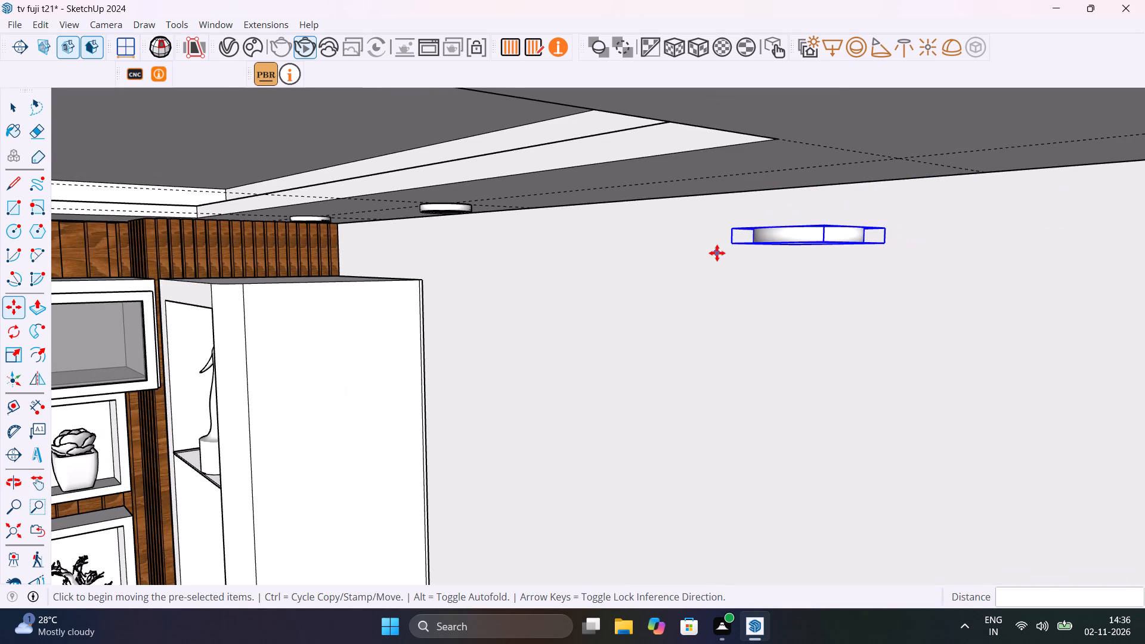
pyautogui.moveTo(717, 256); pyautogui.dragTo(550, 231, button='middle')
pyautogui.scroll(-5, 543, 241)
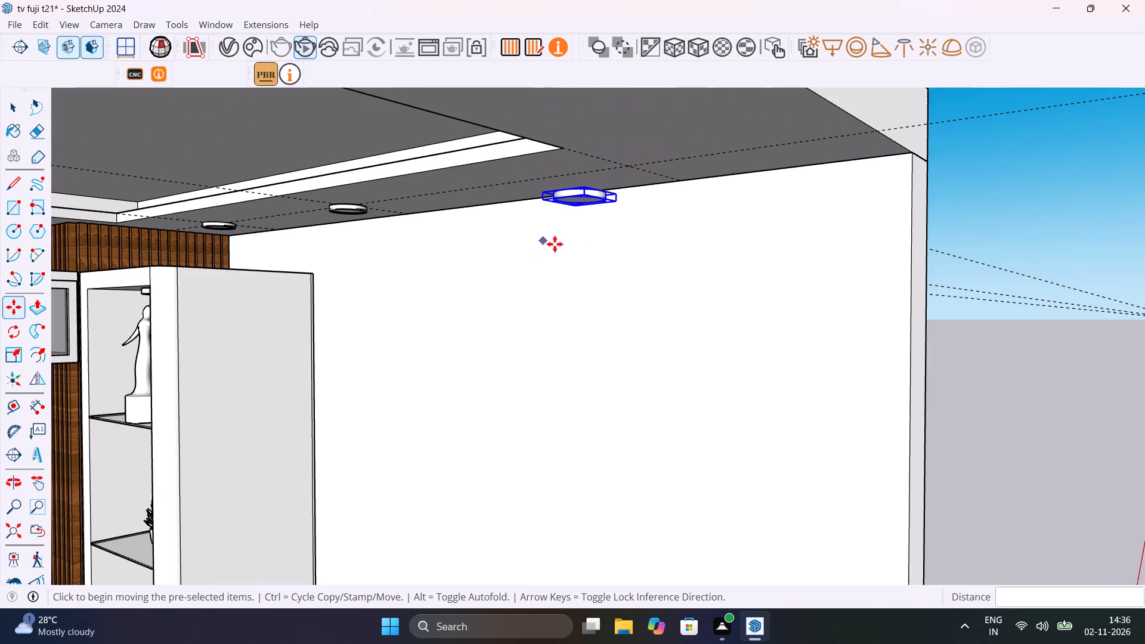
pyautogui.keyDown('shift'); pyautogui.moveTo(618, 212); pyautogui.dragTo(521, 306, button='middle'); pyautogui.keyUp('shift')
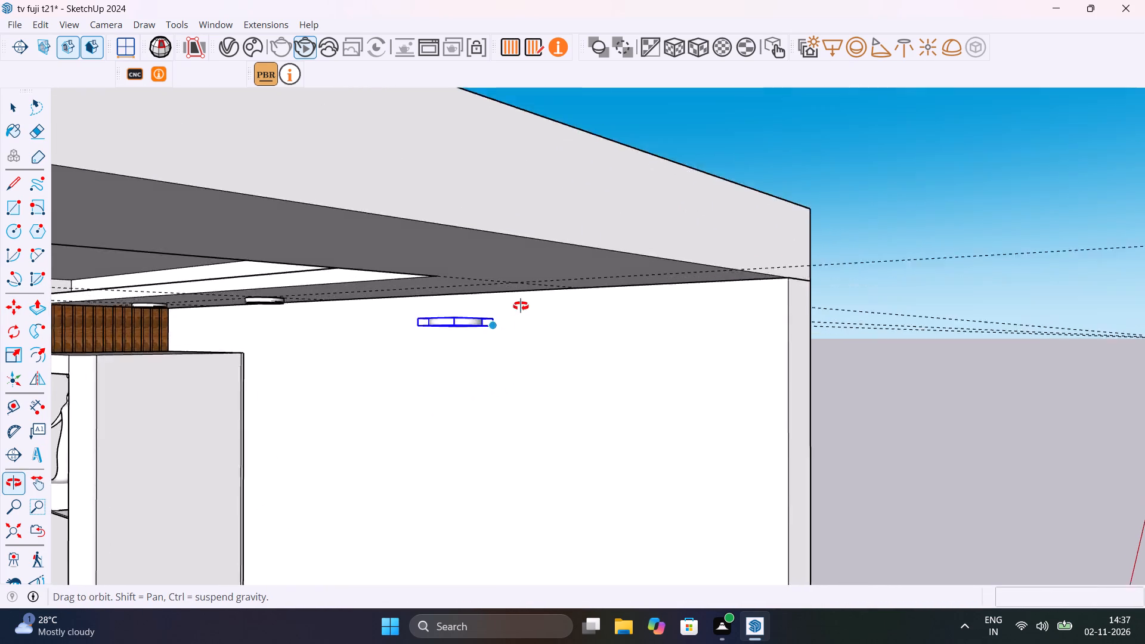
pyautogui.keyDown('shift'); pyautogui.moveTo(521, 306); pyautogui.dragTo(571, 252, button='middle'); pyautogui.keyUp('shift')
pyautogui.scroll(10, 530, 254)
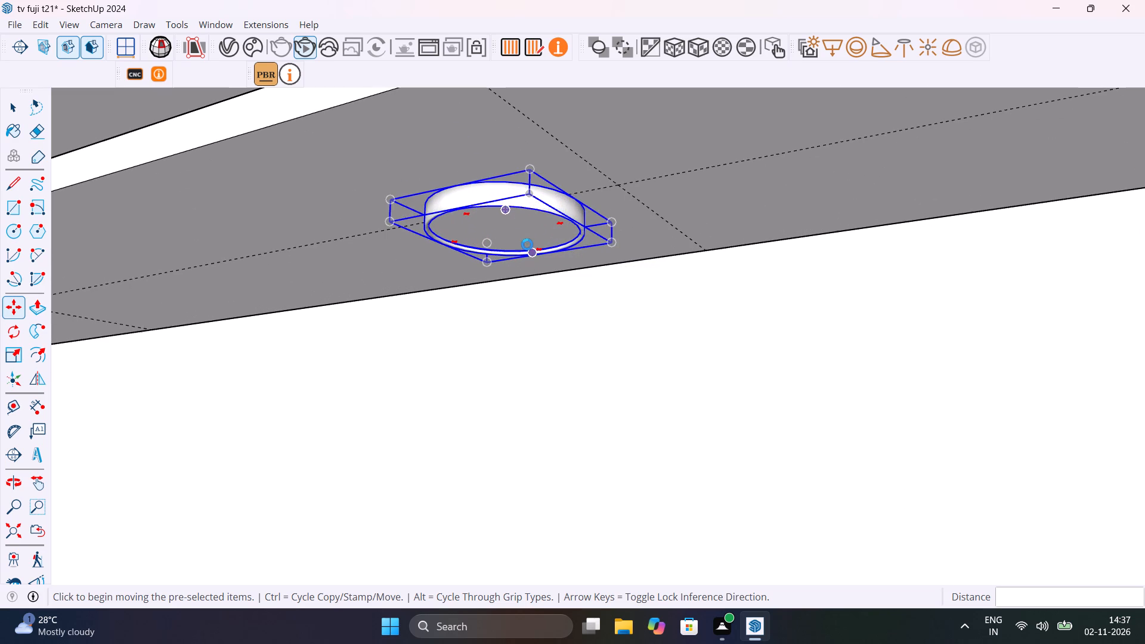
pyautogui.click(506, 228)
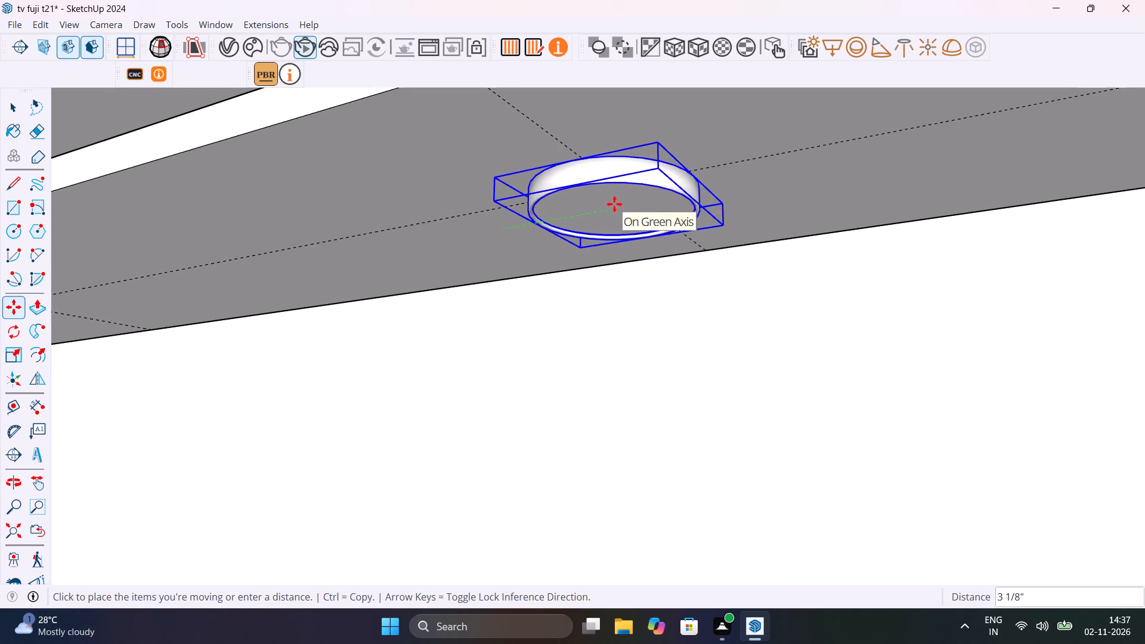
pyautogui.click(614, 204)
# Move that front light by its top centre about 8 7/16" onto the guide crossing on the ceiling and deselect it.
pyautogui.moveTo(537, 237); pyautogui.dragTo(858, 318, button='middle')
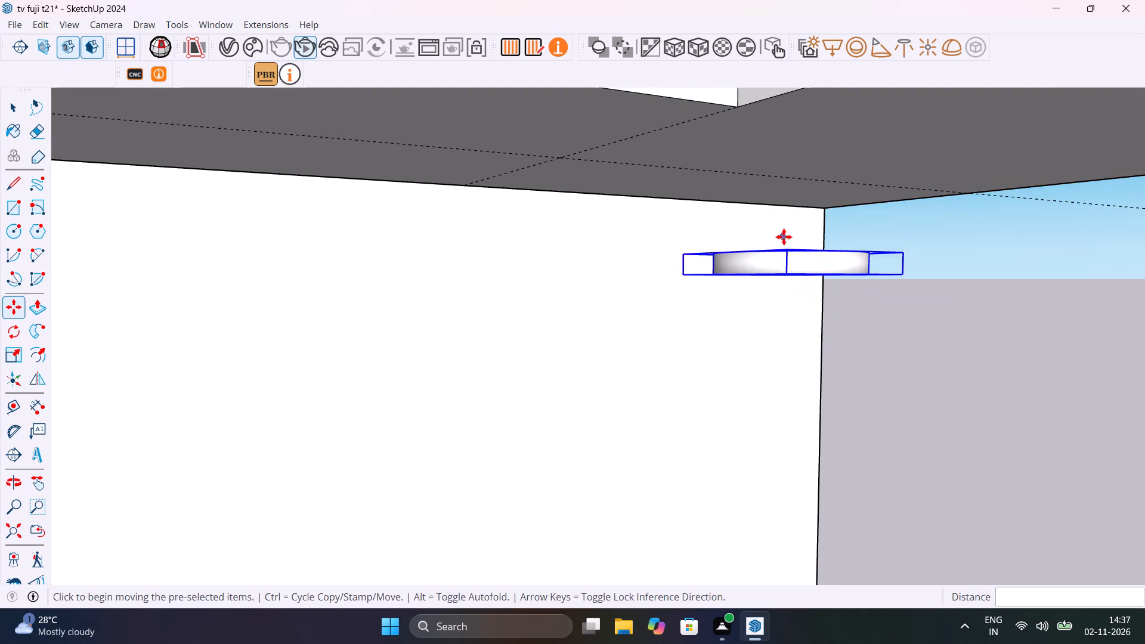
pyautogui.scroll(6, 784, 241)
pyautogui.moveTo(795, 246); pyautogui.dragTo(815, 277, button='middle')
pyautogui.scroll(-6, 813, 277)
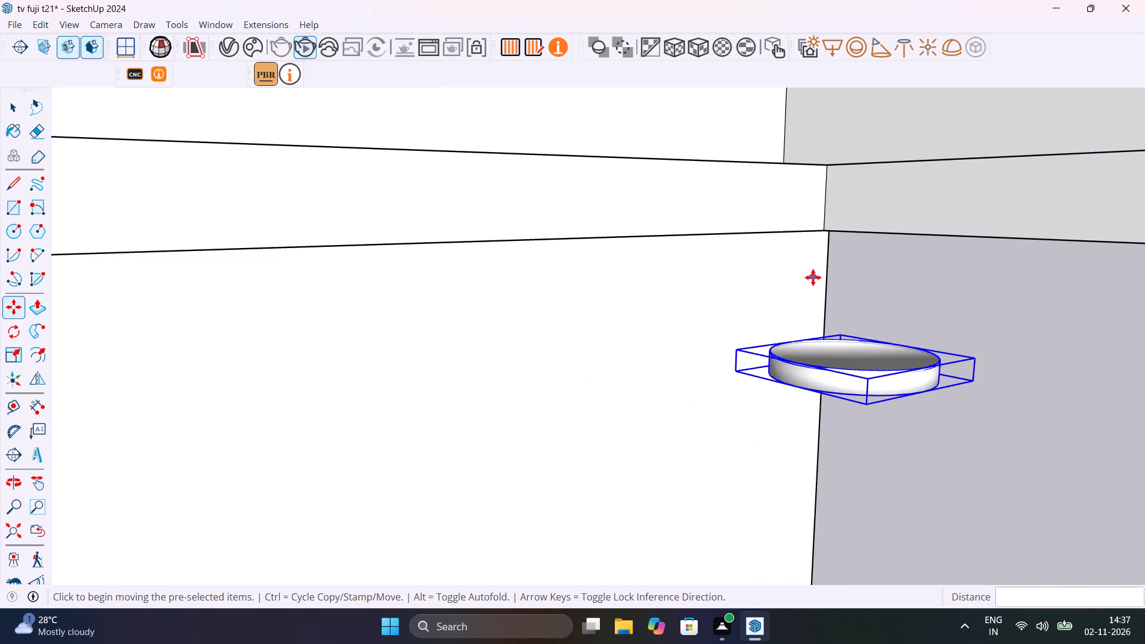
pyautogui.click(852, 352)
pyautogui.moveTo(641, 292); pyautogui.dragTo(593, 139, button='middle')
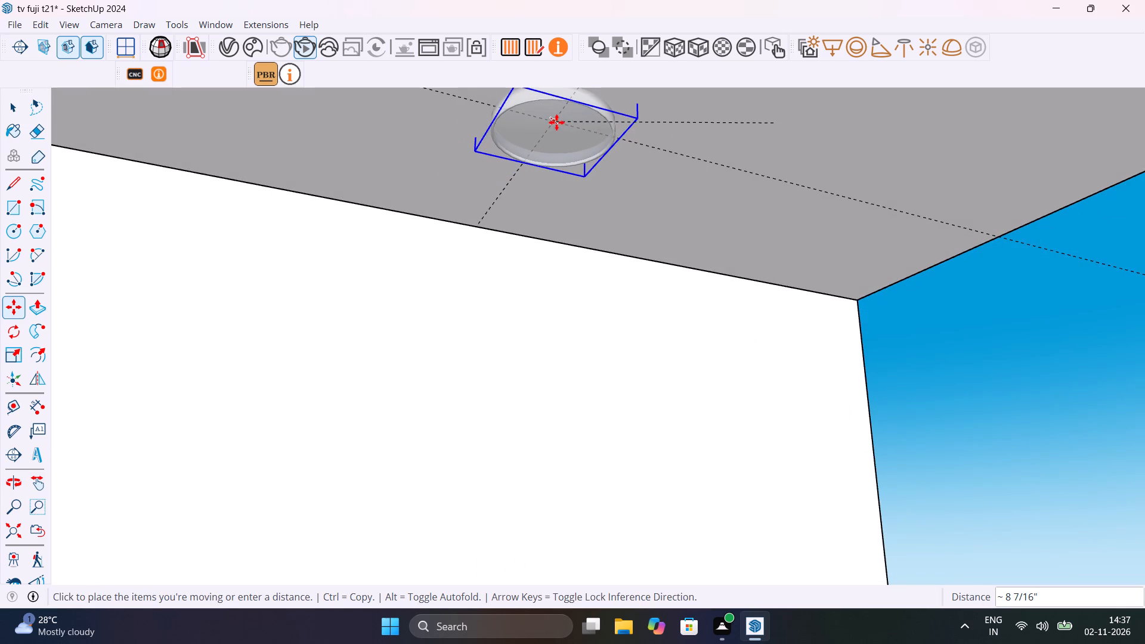
pyautogui.click(556, 122)
pyautogui.scroll(-6, 552, 144)
pyautogui.press('space')
pyautogui.click(896, 252)
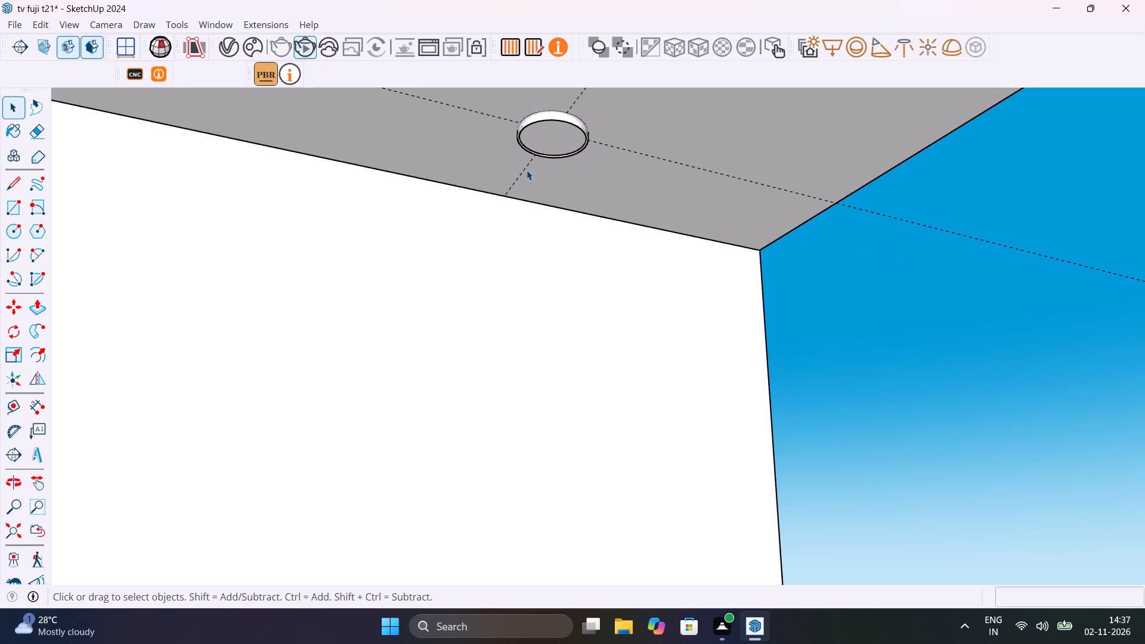
# Delete all construction guides from the model and save the file.
pyautogui.scroll(-9, 608, 150)
pyautogui.moveTo(592, 193); pyautogui.dragTo(315, 197, button='middle')
pyautogui.scroll(-13, 315, 199)
pyautogui.keyDown('shift'); pyautogui.moveTo(330, 209); pyautogui.dragTo(307, 324, button='middle'); pyautogui.keyUp('shift')
pyautogui.scroll(-5, 364, 296)
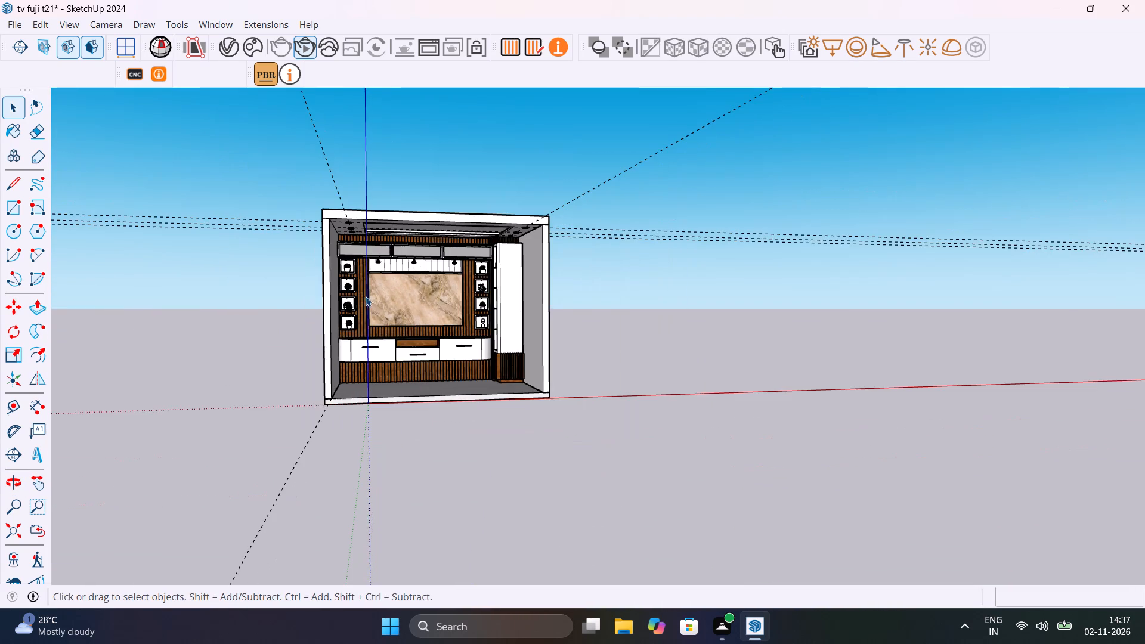
pyautogui.keyDown('shift'); pyautogui.moveTo(503, 290); pyautogui.dragTo(506, 335, button='middle'); pyautogui.keyUp('shift')
pyautogui.scroll(1, 506, 335)
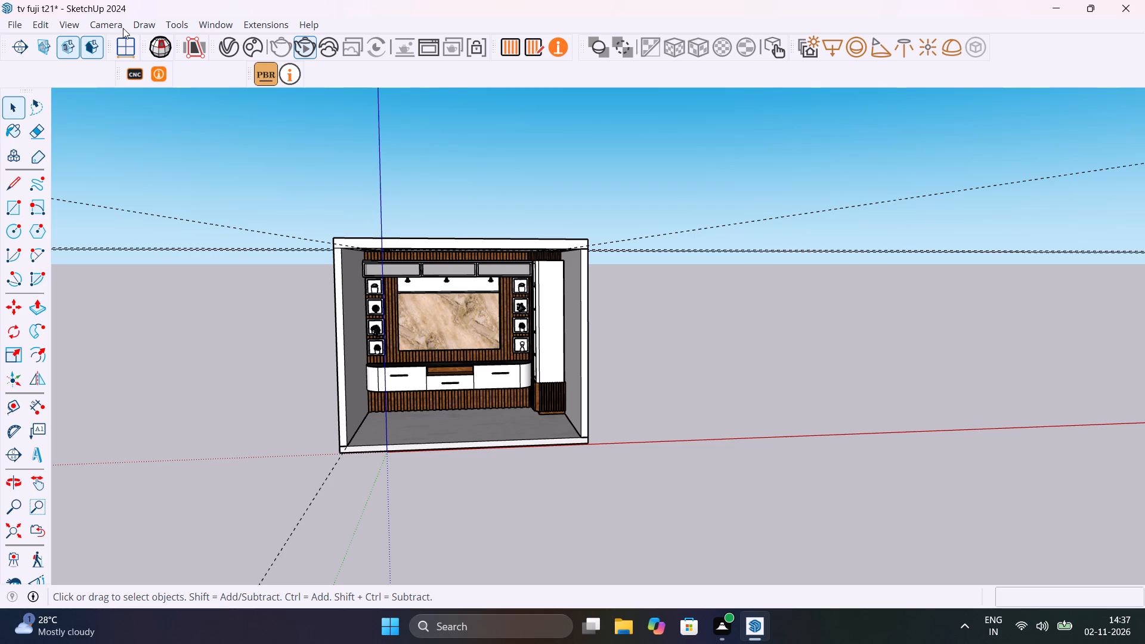
pyautogui.click(39, 26)
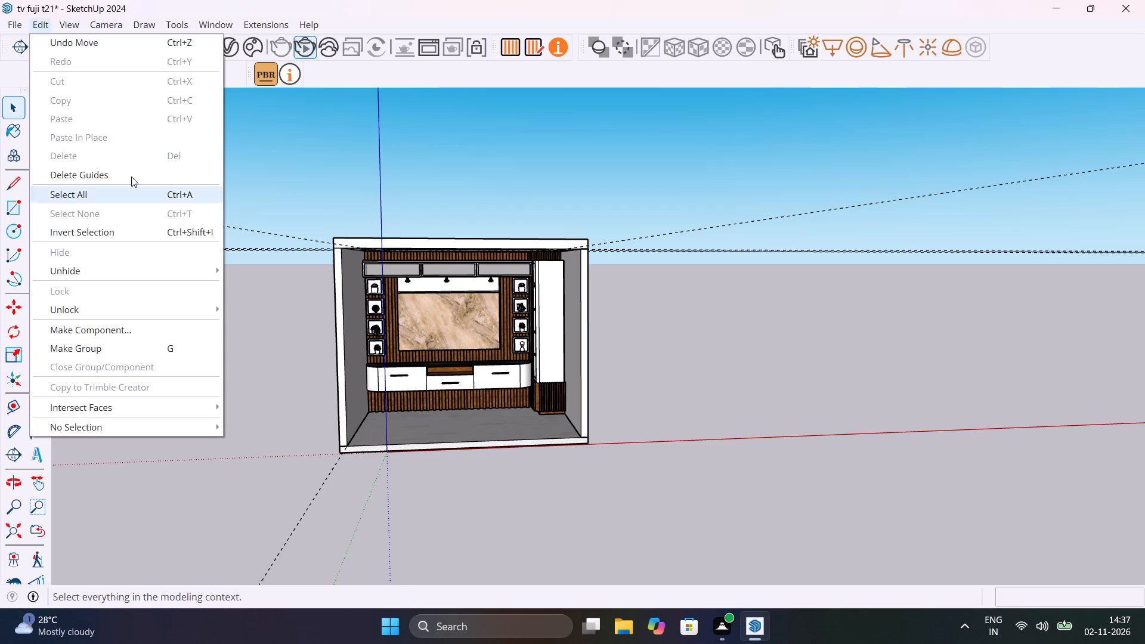
pyautogui.click(131, 171)
pyautogui.hotkey('ctrl', 's')
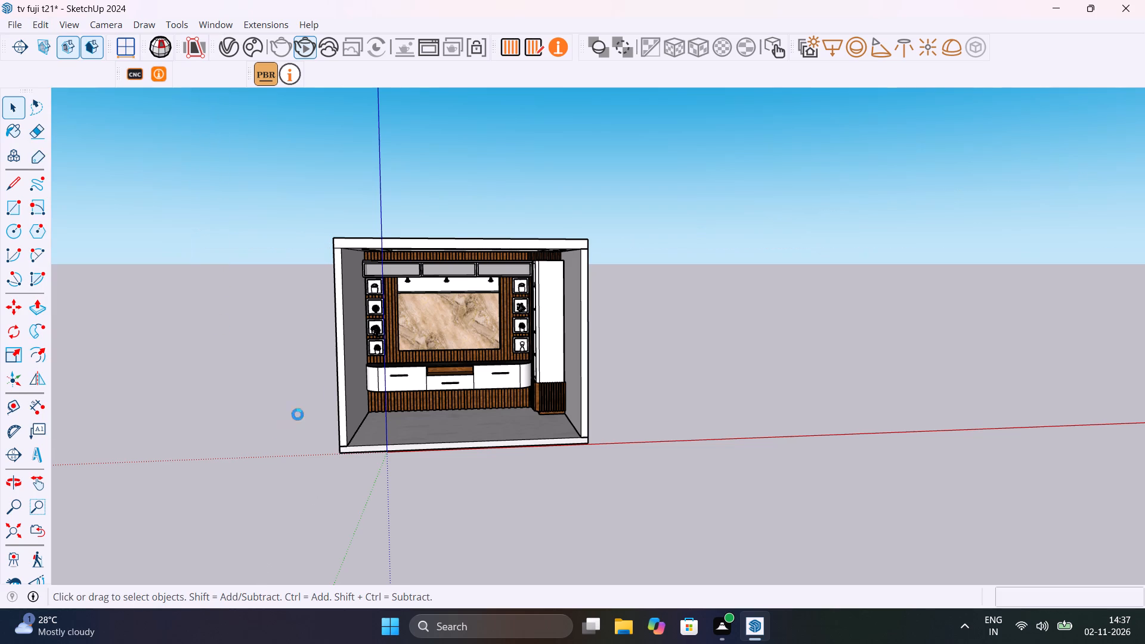
# Copy the decorative deer from the tall cabinet's glass shelf onto the ledge above the marble panel, about 7' 9 5/8" away.
pyautogui.scroll(16, 468, 373)
pyautogui.scroll(-4, 457, 336)
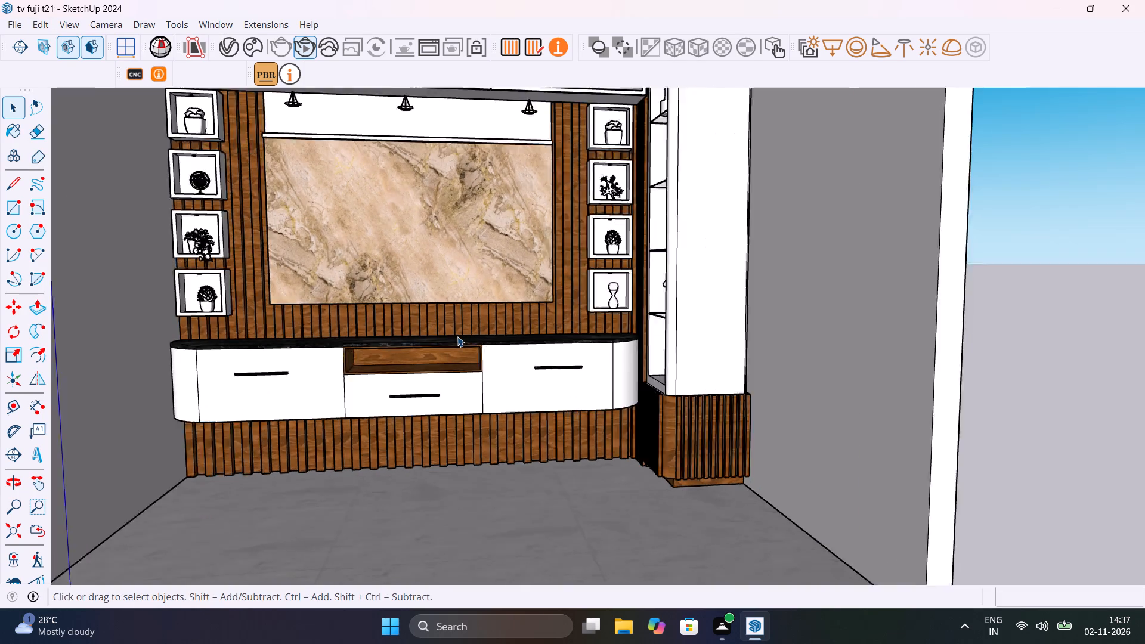
pyautogui.scroll(-2, 457, 336)
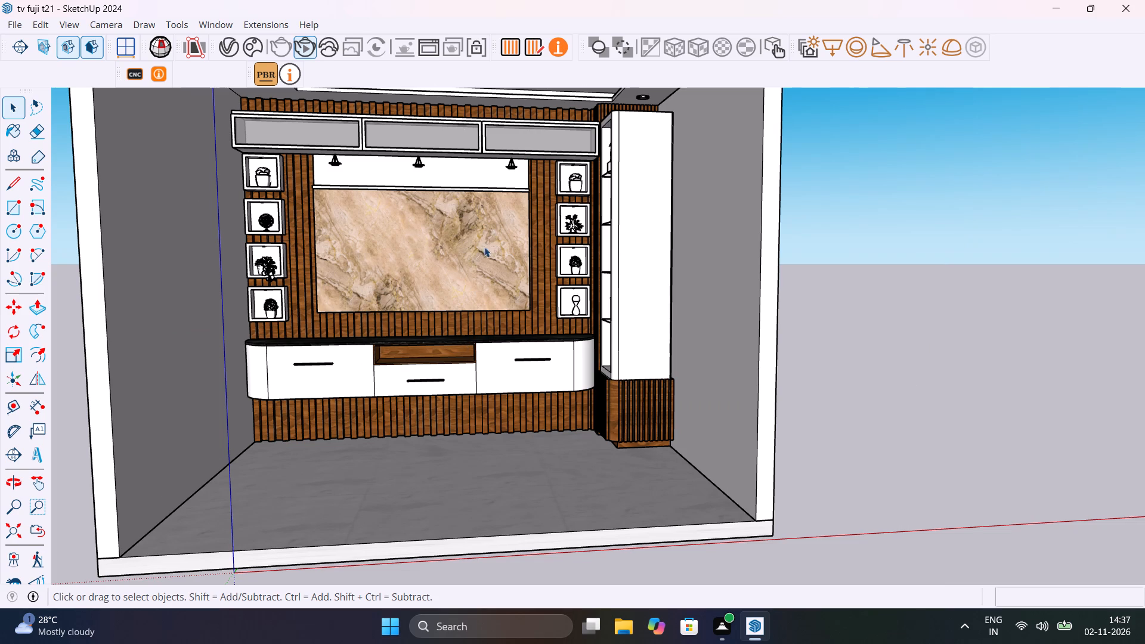
pyautogui.keyDown('shift'); pyautogui.moveTo(471, 257); pyautogui.dragTo(569, 397, button='middle'); pyautogui.keyUp('shift')
pyautogui.scroll(-1, 565, 392)
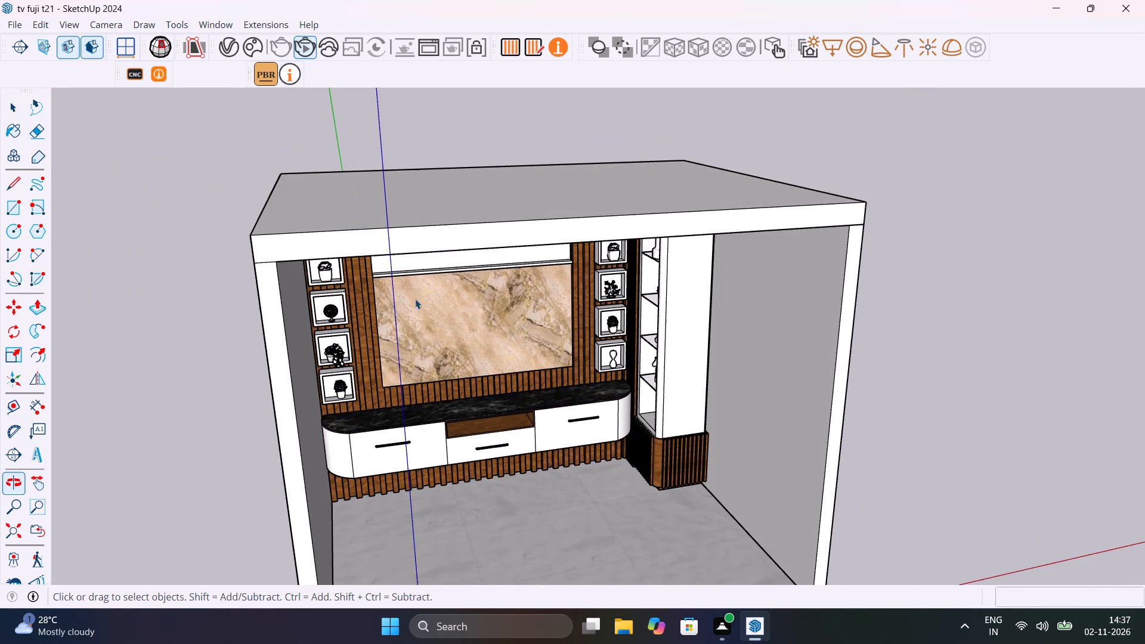
pyautogui.scroll(10, 421, 267)
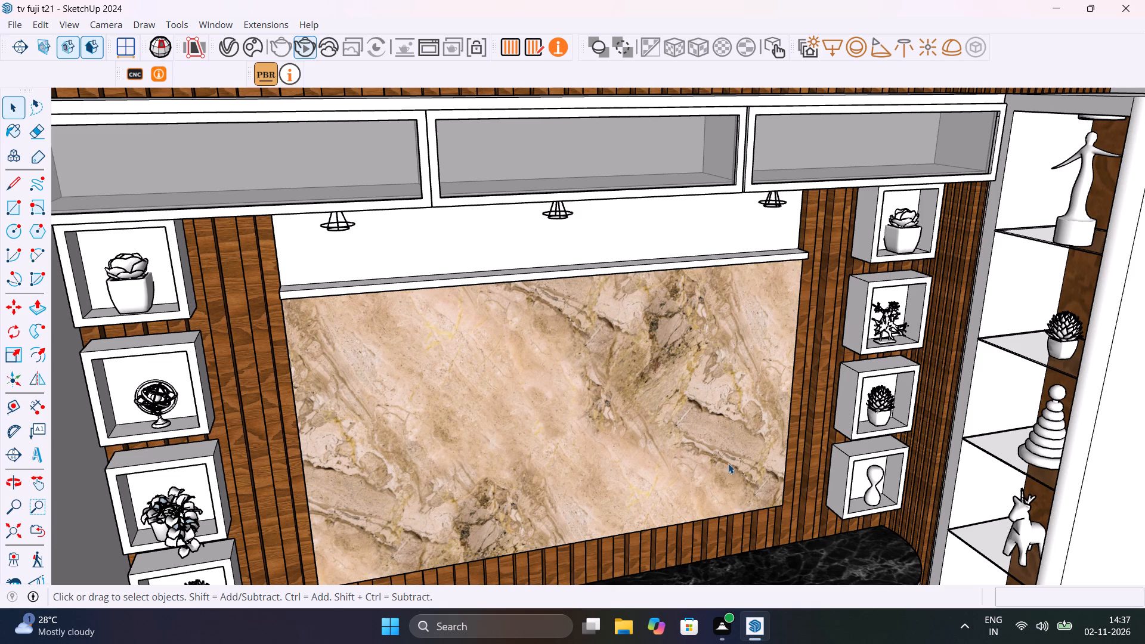
pyautogui.scroll(-5, 845, 493)
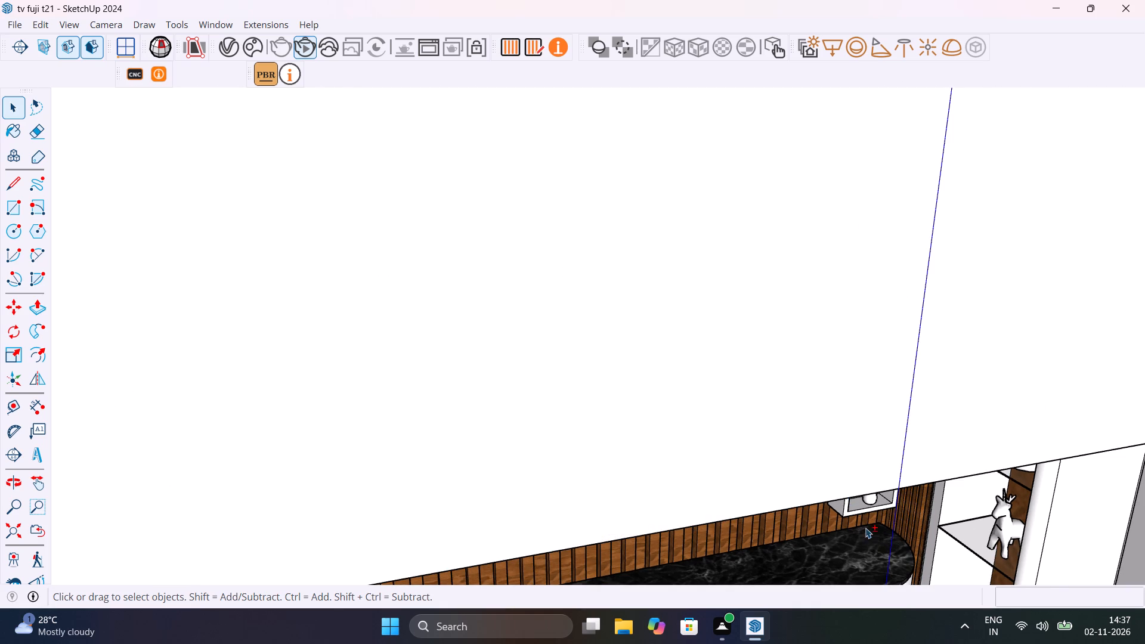
pyautogui.keyDown('shift'); pyautogui.moveTo(862, 527); pyautogui.dragTo(704, 394, button='middle'); pyautogui.keyUp('shift')
pyautogui.click(816, 363)
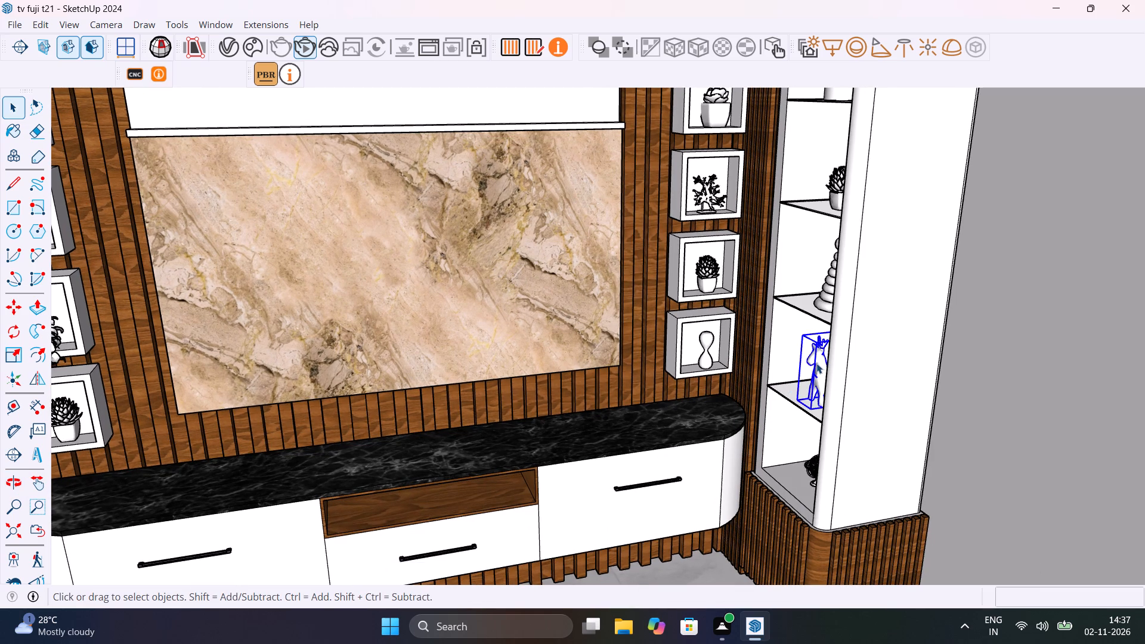
pyautogui.press('m')
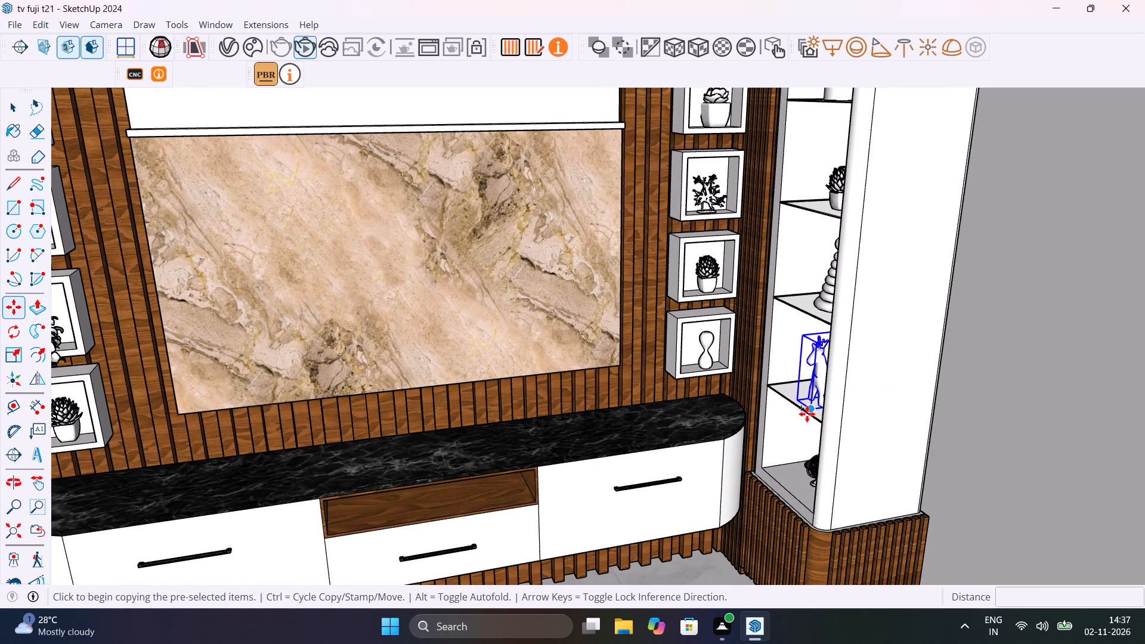
pyautogui.click(807, 413)
pyautogui.scroll(-11, 597, 373)
pyautogui.scroll(4, 525, 306)
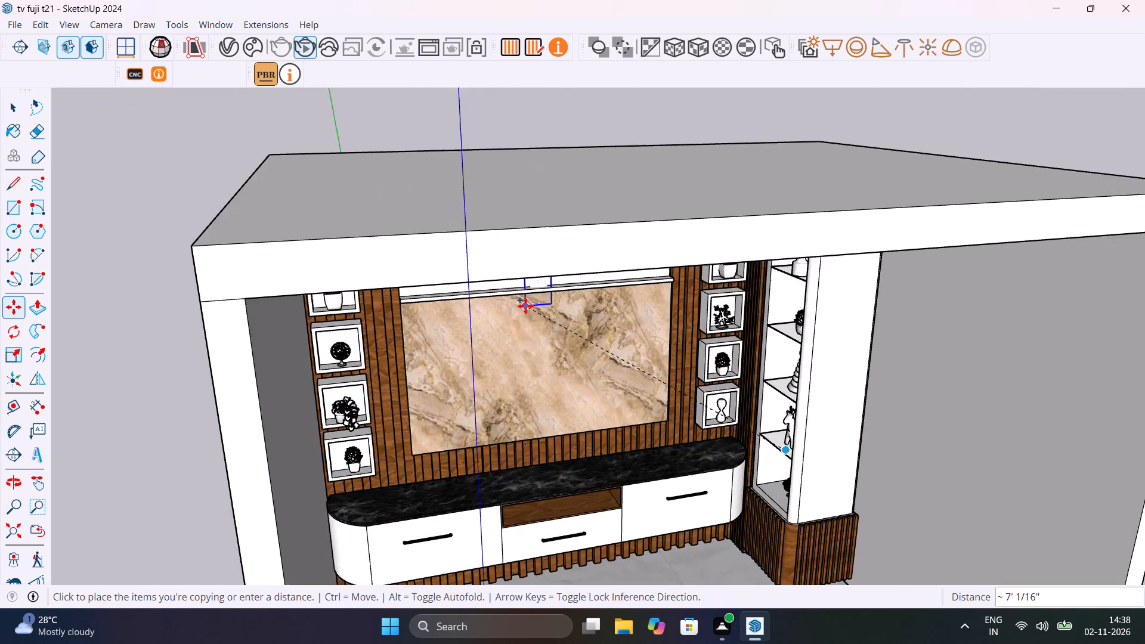
pyautogui.scroll(18, 525, 306)
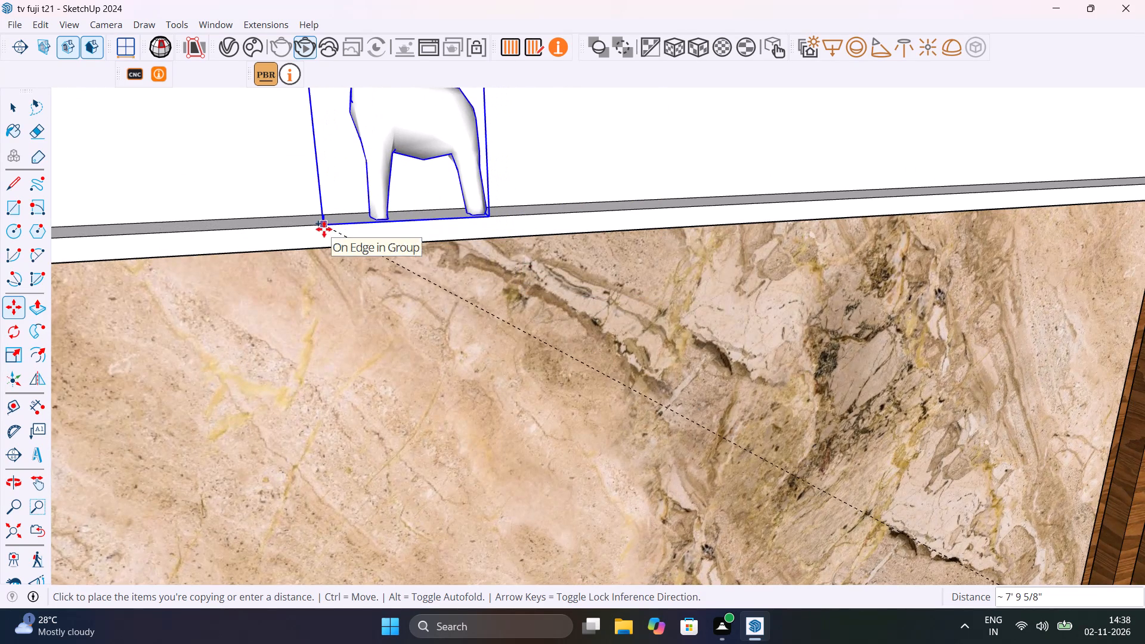
pyautogui.click(325, 230)
# Rotate the copied deer 90° about the vertical axis at its front base corner on the ledge.
pyautogui.scroll(-4, 441, 224)
pyautogui.moveTo(463, 224); pyautogui.dragTo(604, 222, button='middle')
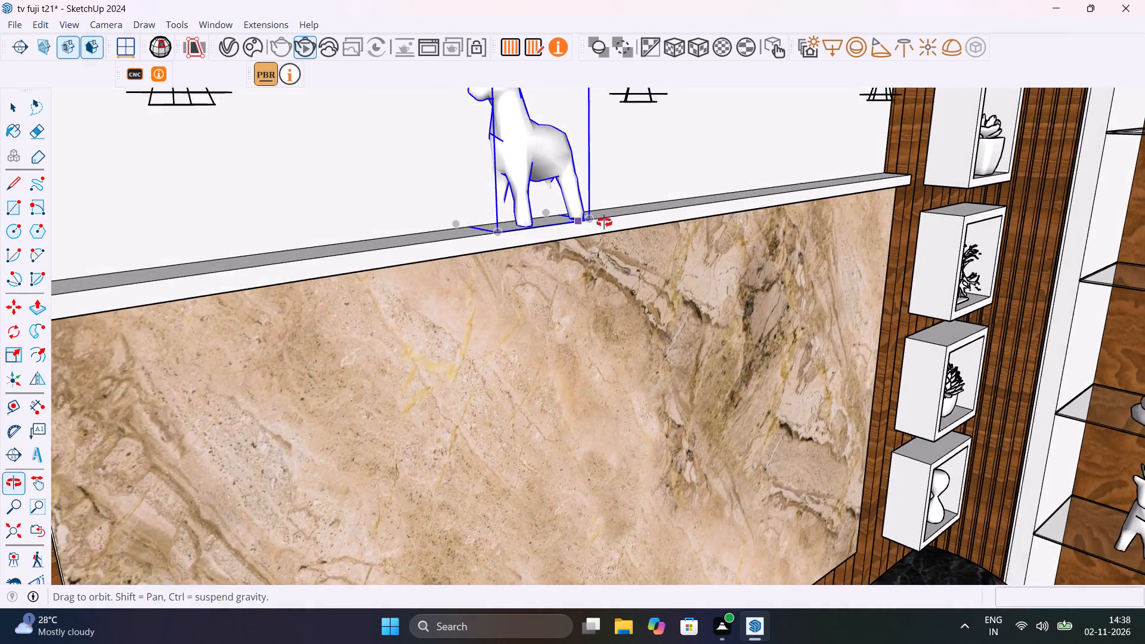
pyautogui.moveTo(604, 222); pyautogui.dragTo(608, 246, button='middle')
pyautogui.scroll(4, 550, 247)
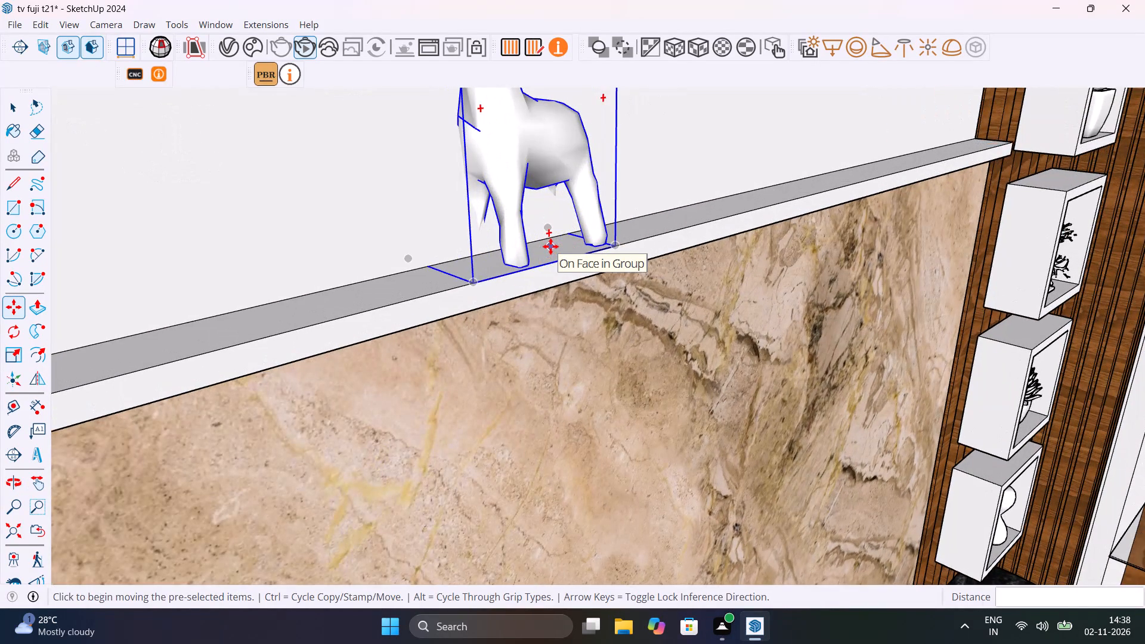
pyautogui.press('q')
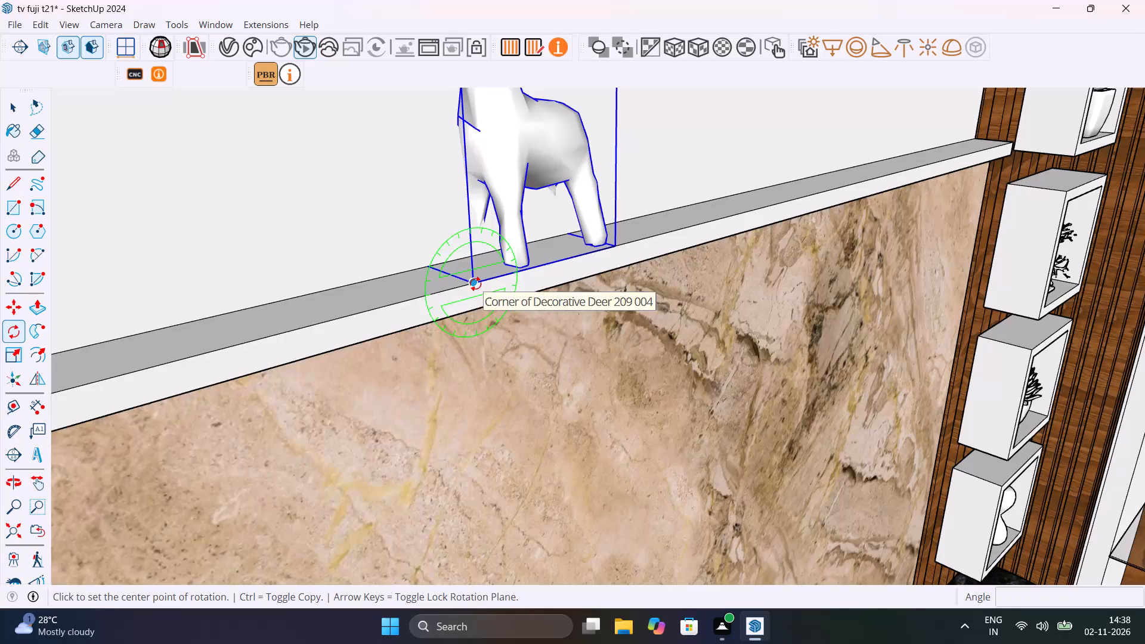
pyautogui.press('Up')
pyautogui.click(475, 284)
pyautogui.click(541, 291)
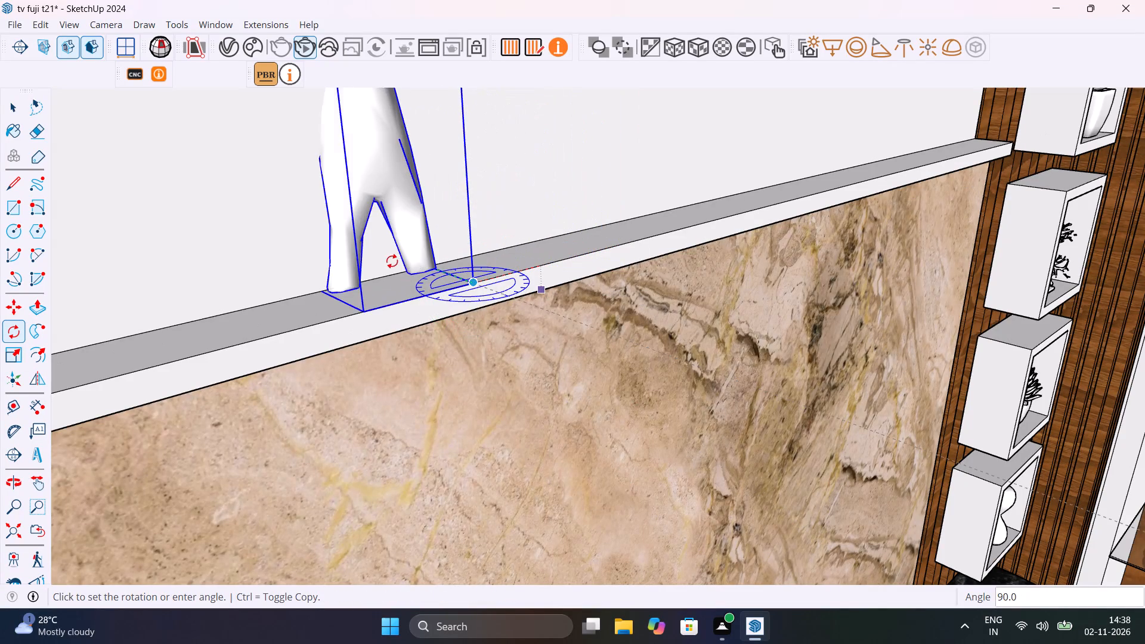
pyautogui.write('90')
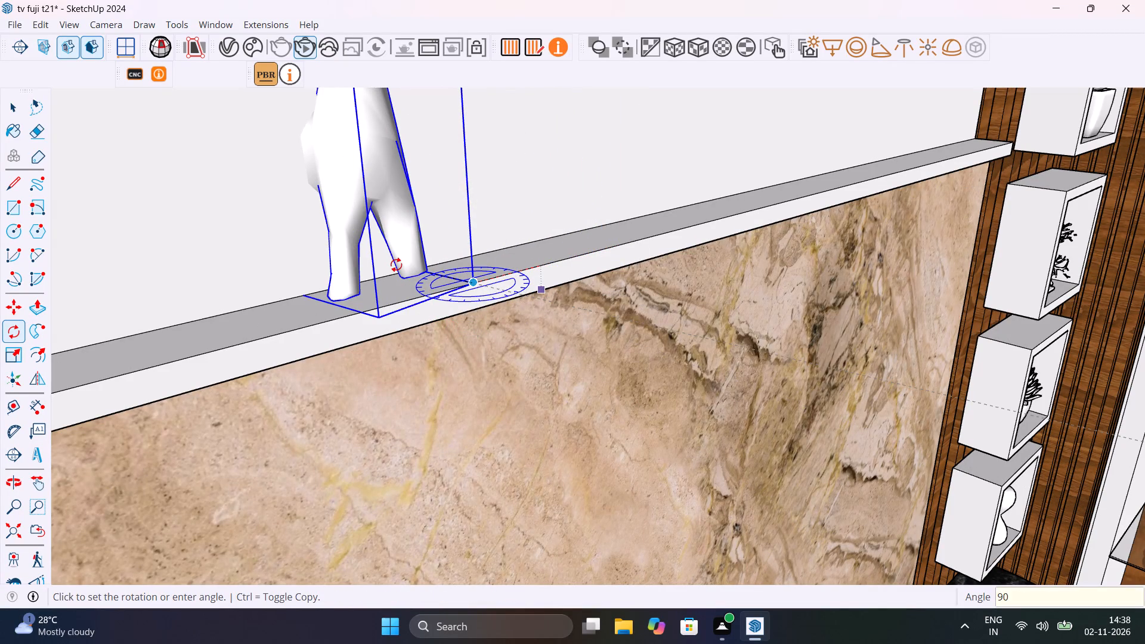
pyautogui.press('Return')
pyautogui.scroll(-14, 396, 265)
pyautogui.press('space')
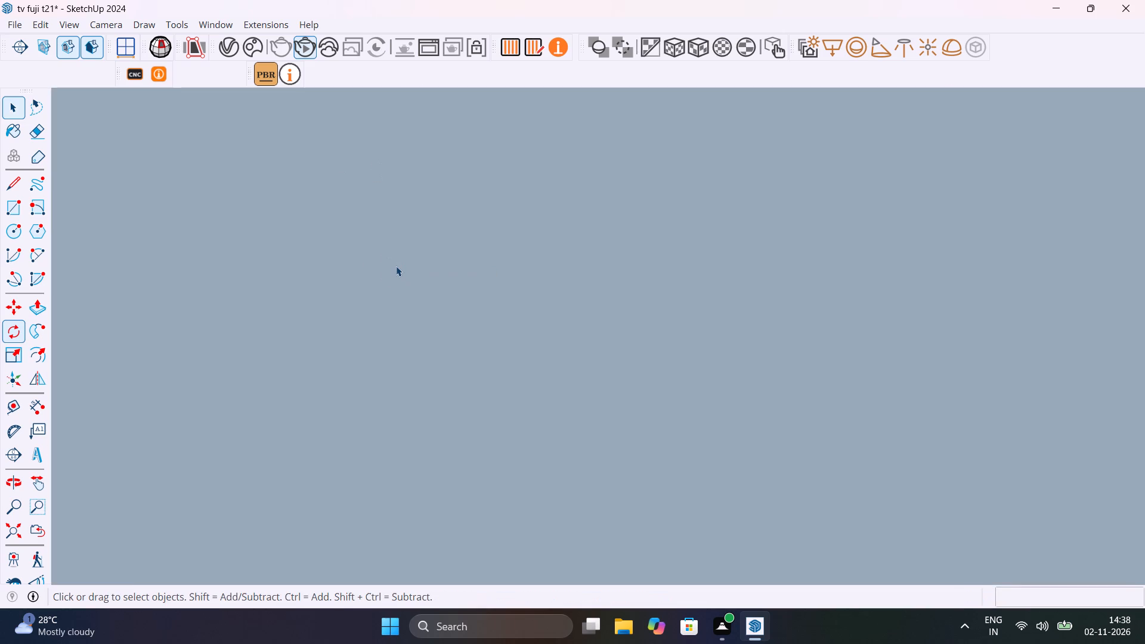
# Move the deer copy by its base corner off the ledge and out into the open space in front of the TV unit.
pyautogui.click(18, 525)
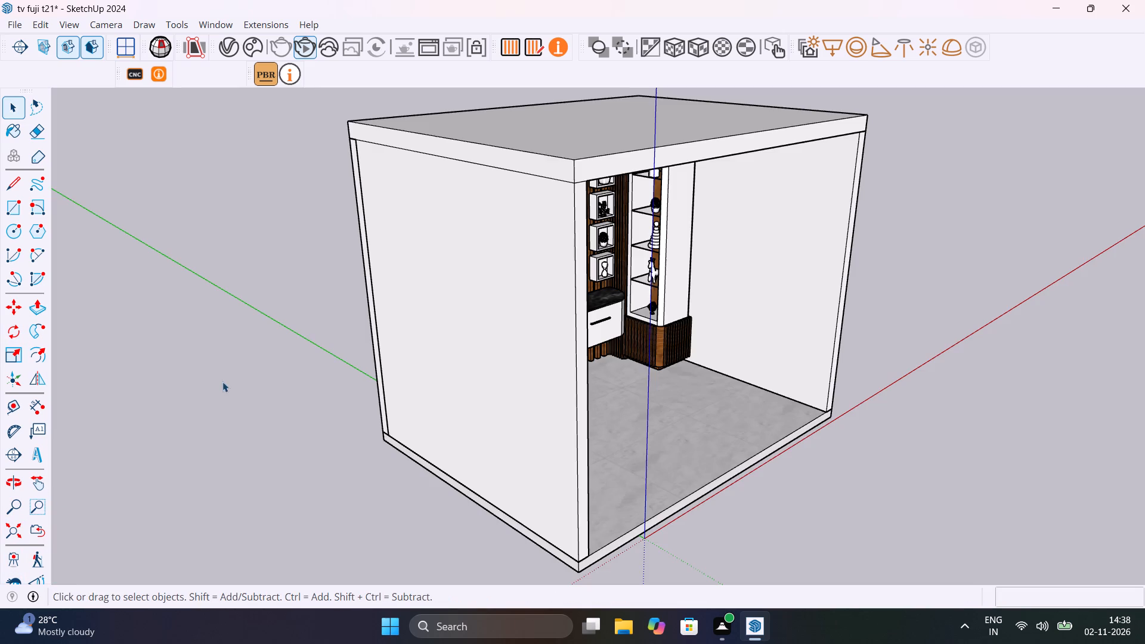
pyautogui.scroll(5, 530, 264)
pyautogui.moveTo(805, 254); pyautogui.dragTo(643, 236, button='middle')
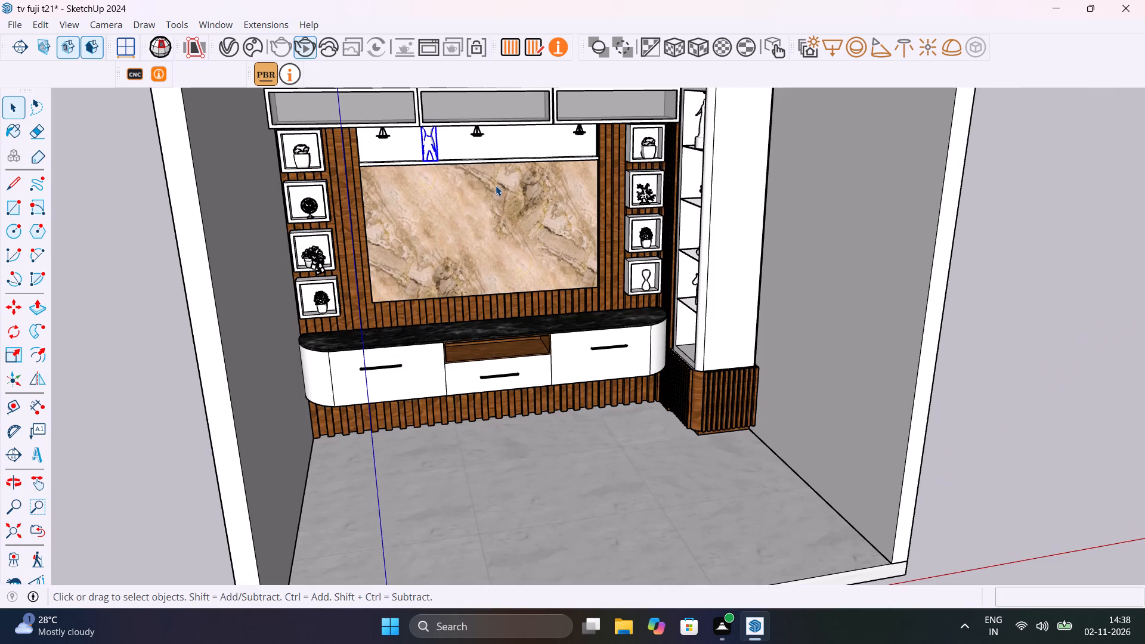
pyautogui.scroll(15, 451, 156)
pyautogui.keyDown('shift'); pyautogui.moveTo(373, 160); pyautogui.dragTo(471, 247, button='middle'); pyautogui.keyUp('shift')
pyautogui.click(471, 244)
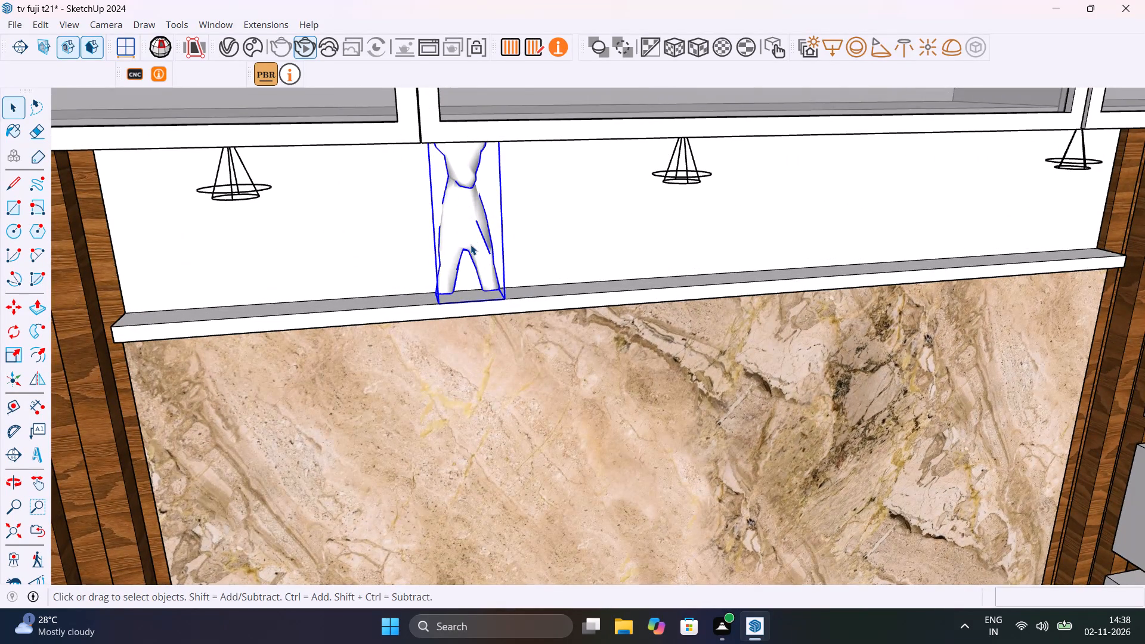
pyautogui.press('m')
pyautogui.click(503, 297)
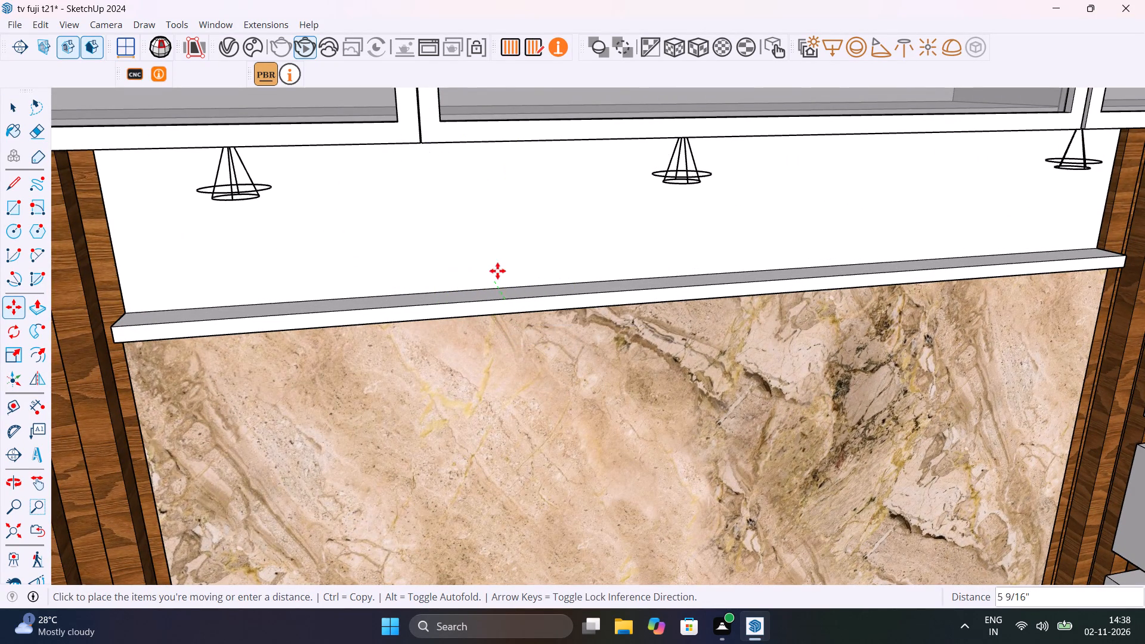
pyautogui.scroll(-13, 632, 385)
pyautogui.scroll(-7, 505, 355)
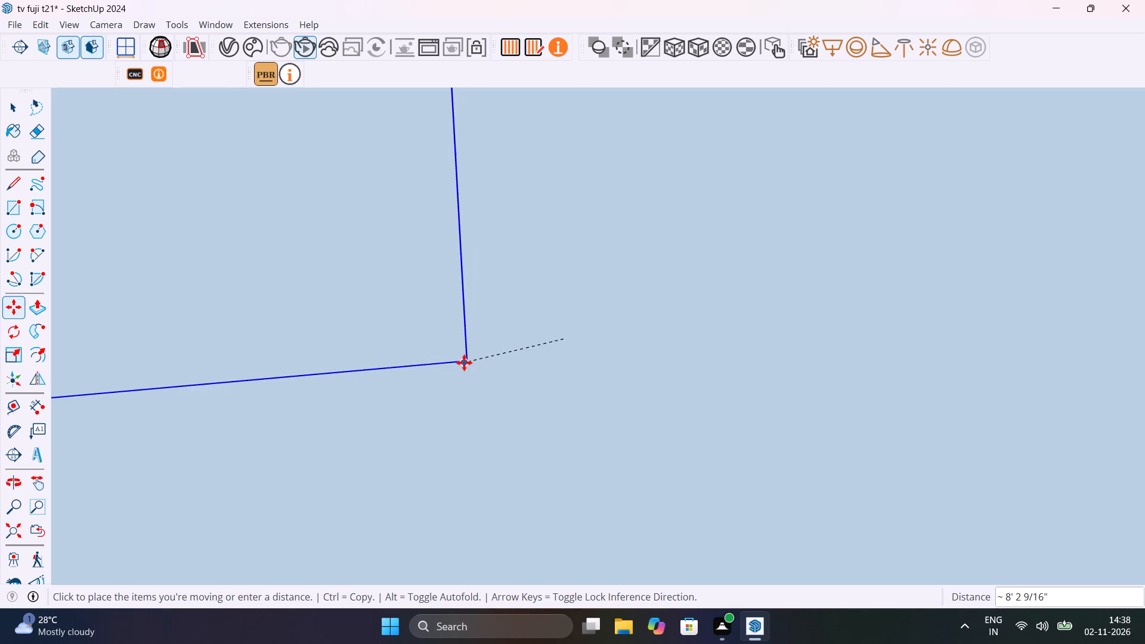
pyautogui.scroll(-20, 464, 363)
pyautogui.scroll(-7, 464, 363)
pyautogui.click(11, 531)
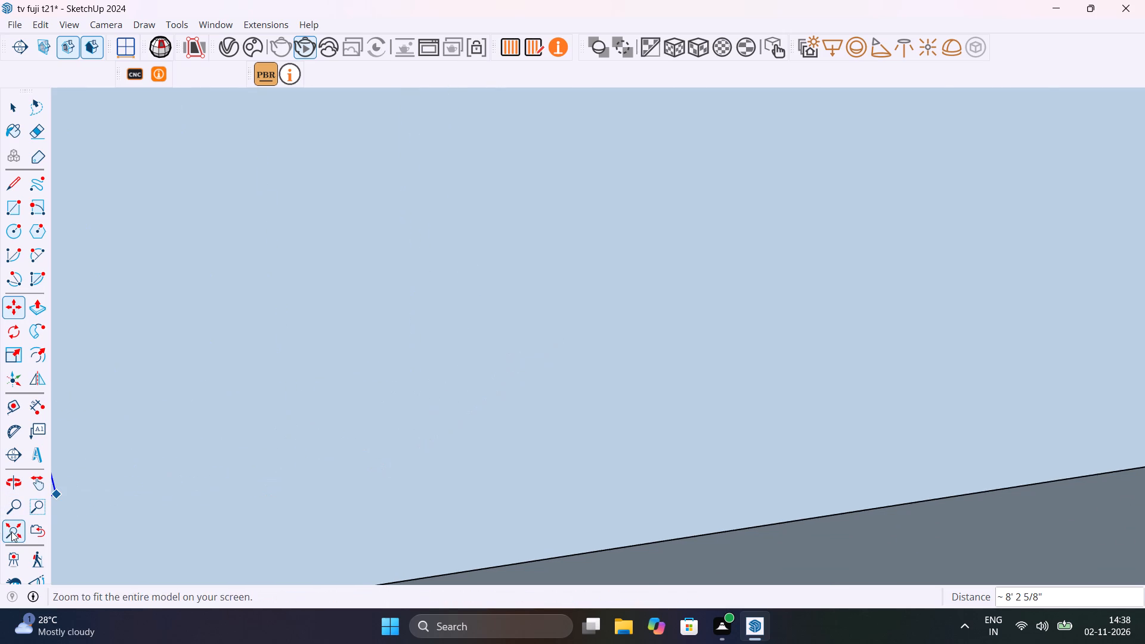
pyautogui.scroll(7, 496, 216)
pyautogui.scroll(-5, 496, 215)
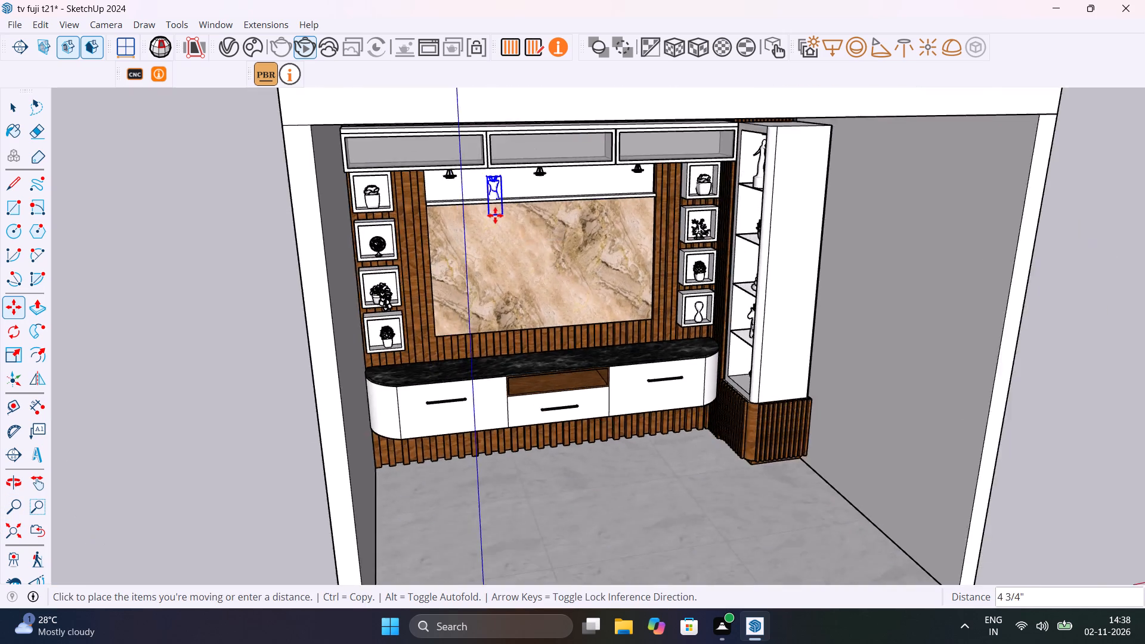
pyautogui.scroll(-6, 495, 215)
pyautogui.click(561, 400)
pyautogui.scroll(6, 564, 399)
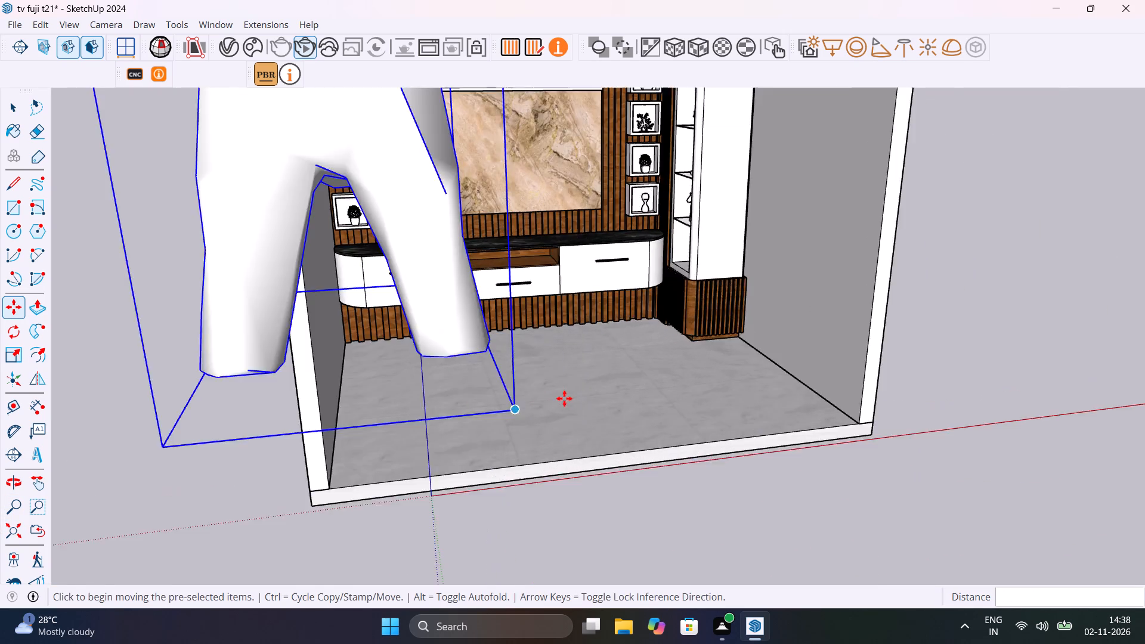
pyautogui.scroll(4, 564, 398)
pyautogui.scroll(-12, 564, 398)
pyautogui.press('space')
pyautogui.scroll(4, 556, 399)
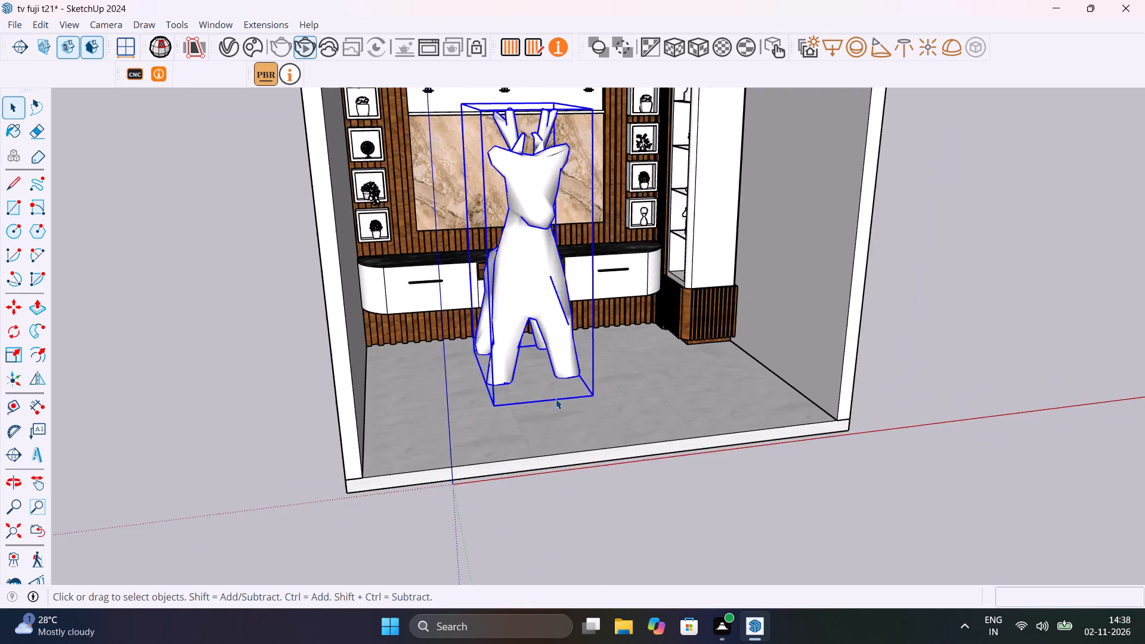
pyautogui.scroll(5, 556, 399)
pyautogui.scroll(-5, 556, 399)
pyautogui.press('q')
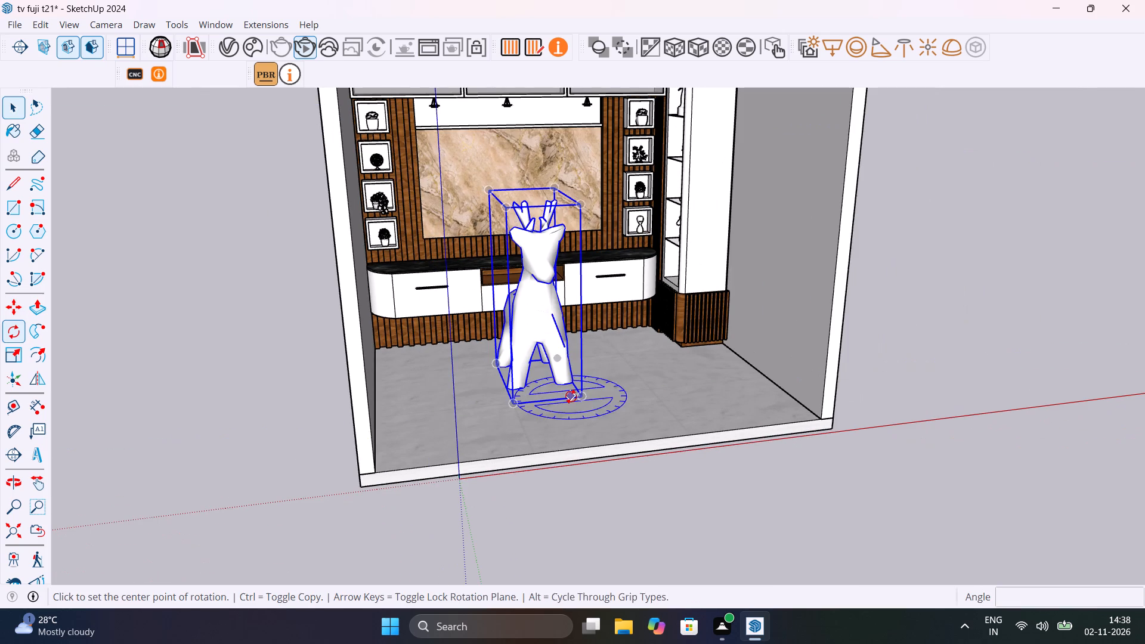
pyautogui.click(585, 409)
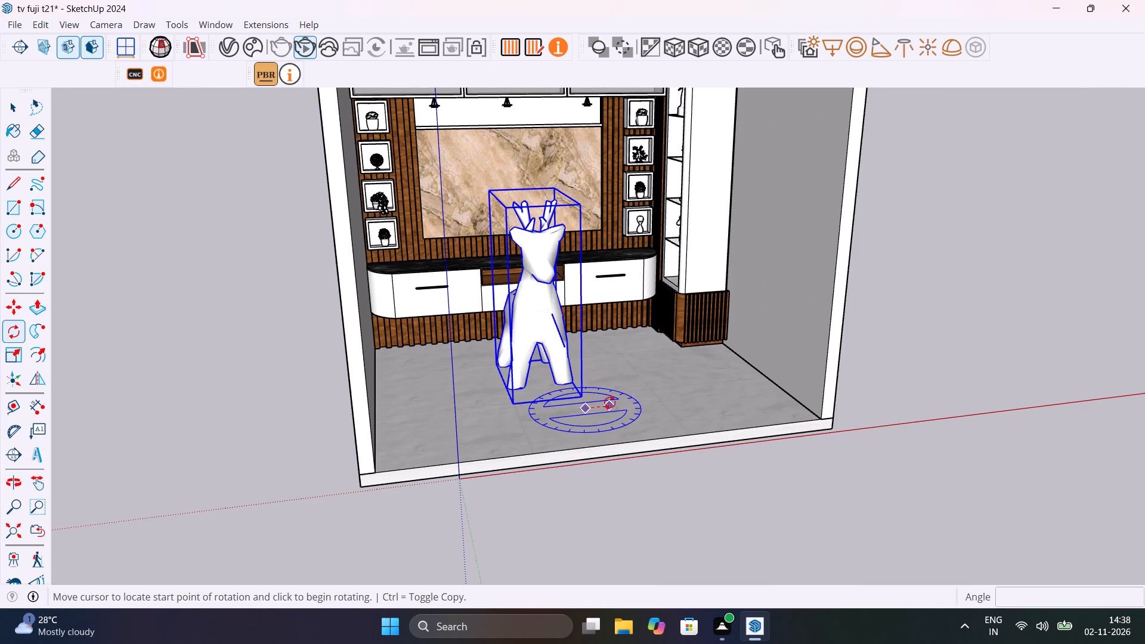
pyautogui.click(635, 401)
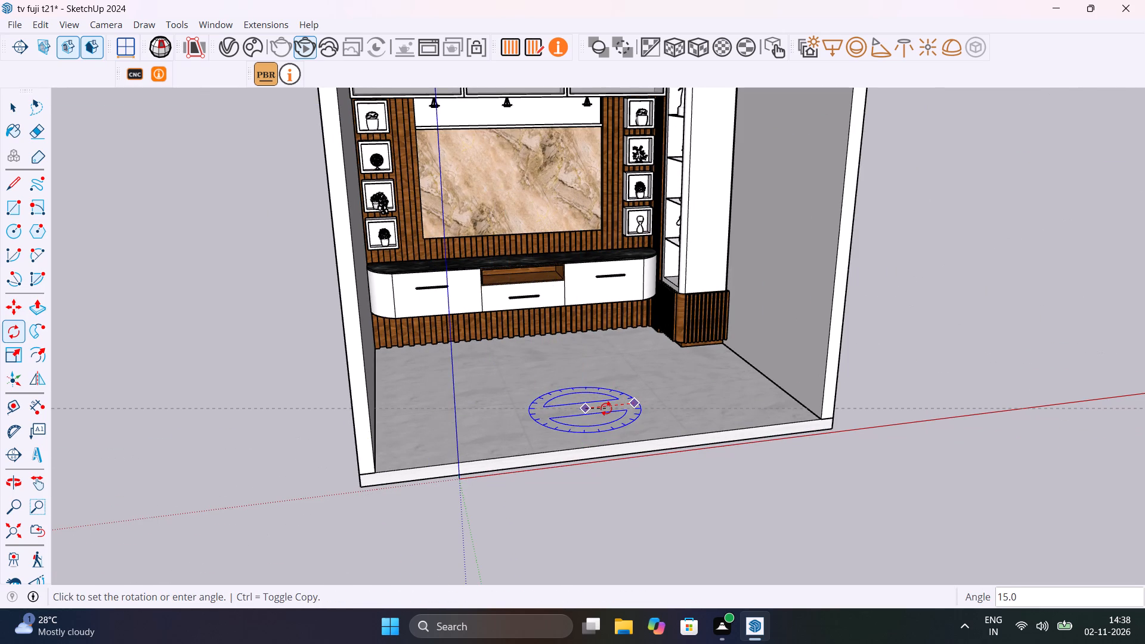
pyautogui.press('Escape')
# Rotate the deer copy about 60° horizontally around its base corner.
pyautogui.click(580, 395)
pyautogui.click(593, 395)
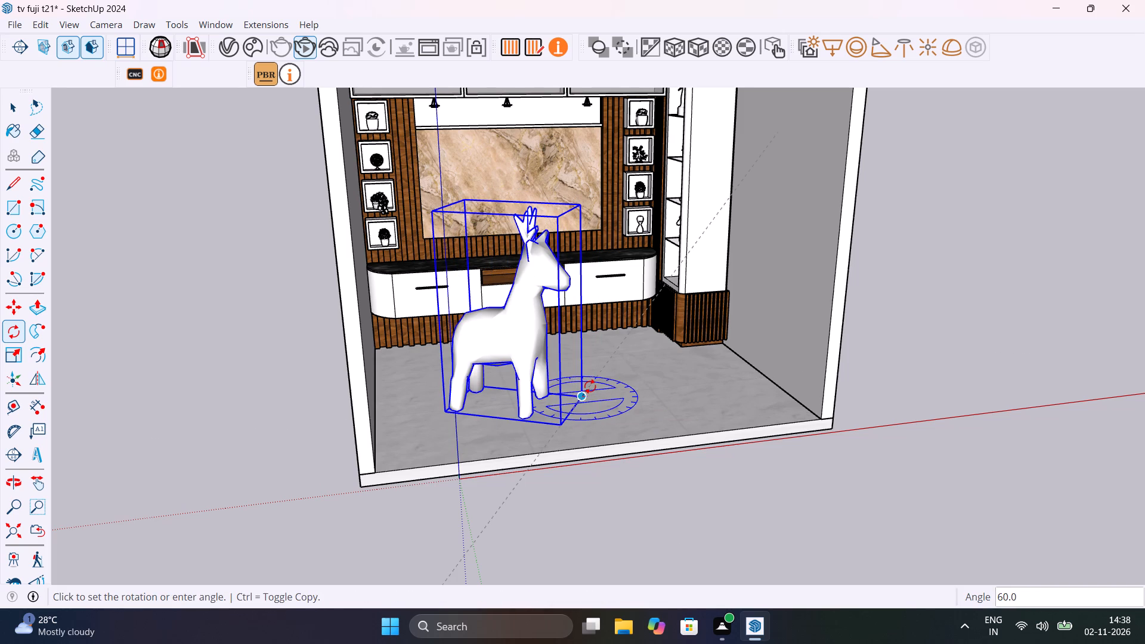
pyautogui.click(590, 386)
pyautogui.press('space')
# Scale the deer copy down uniformly from its top corner.
pyautogui.click(530, 351)
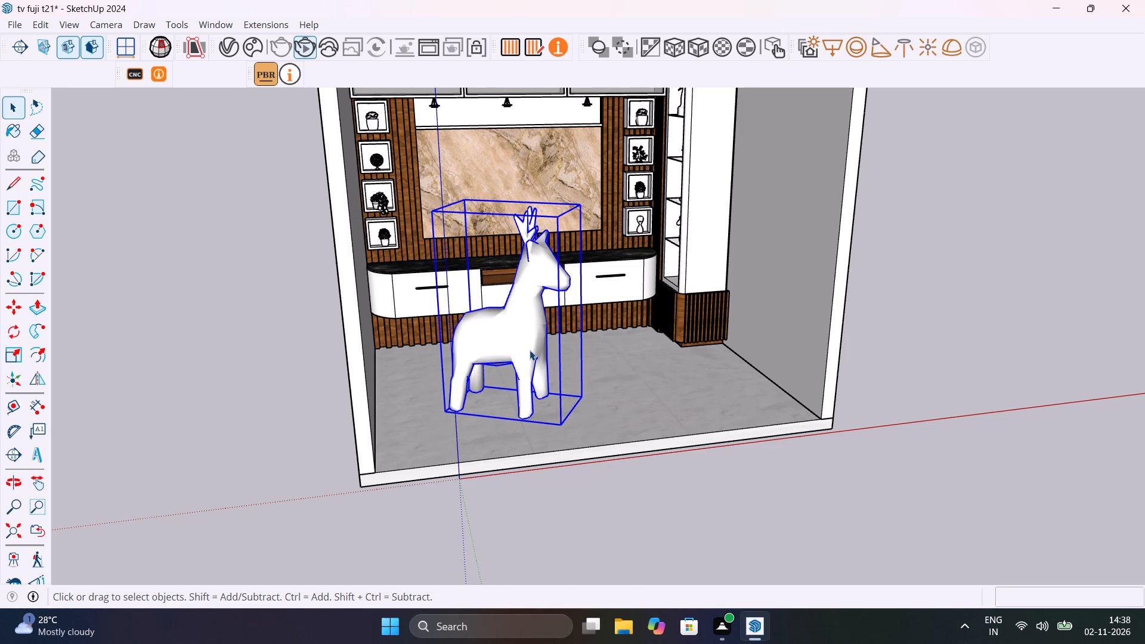
pyautogui.press('s')
pyautogui.click(580, 202)
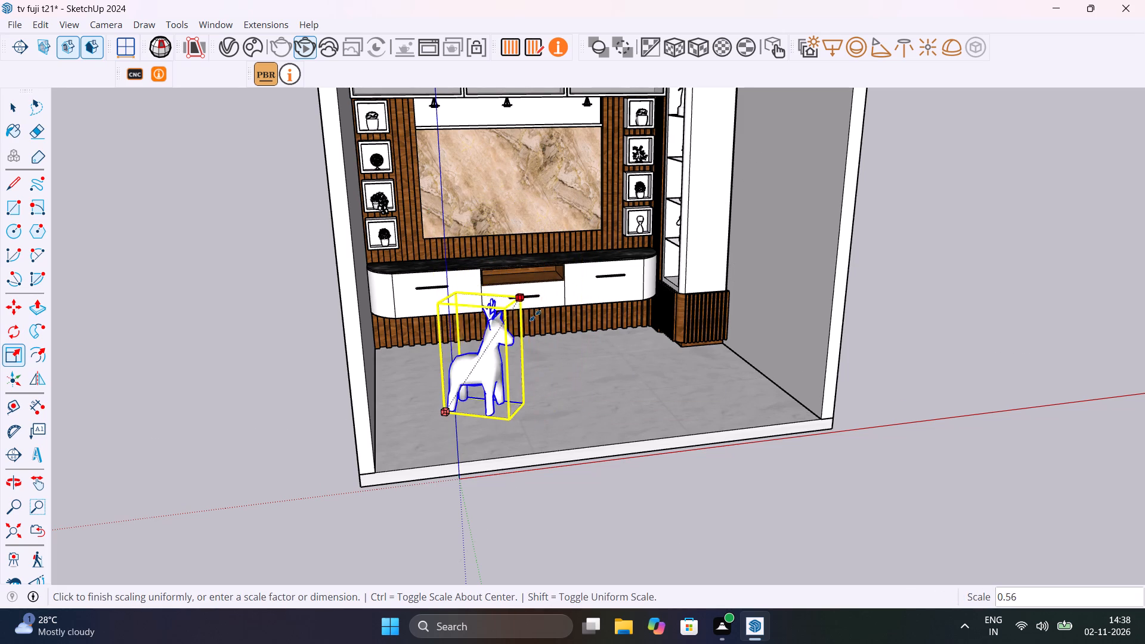
pyautogui.click(528, 355)
pyautogui.press('space')
pyautogui.scroll(5, 493, 405)
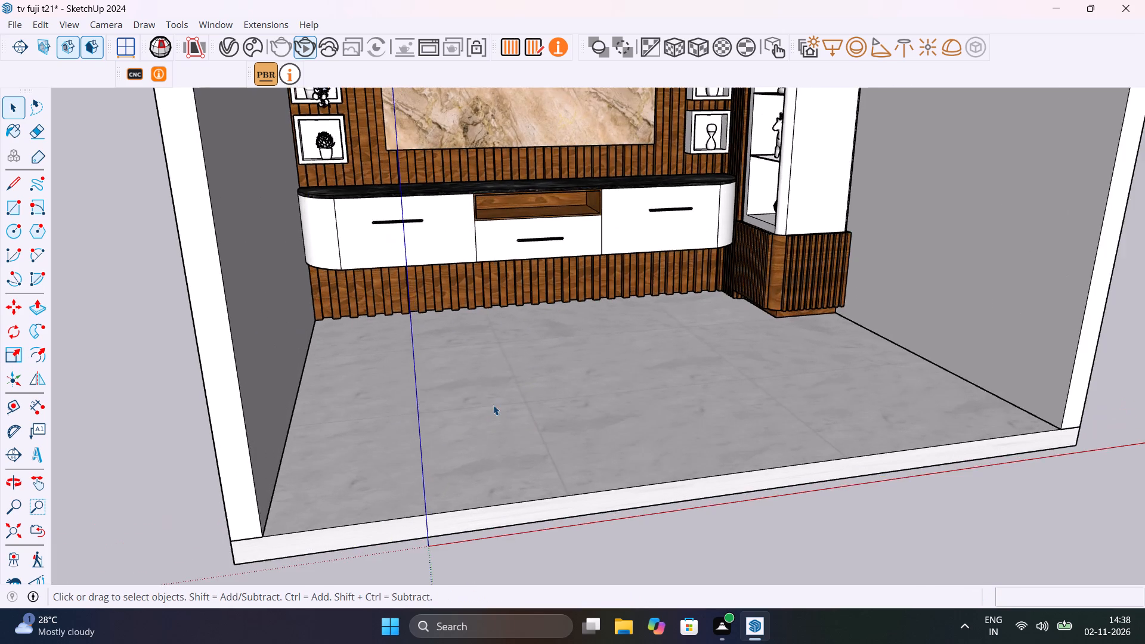
# Move the scaled-down deer by its base corner onto the ledge above the marble panel, near the ledge's left end.
pyautogui.scroll(-5, 493, 405)
pyautogui.press('m')
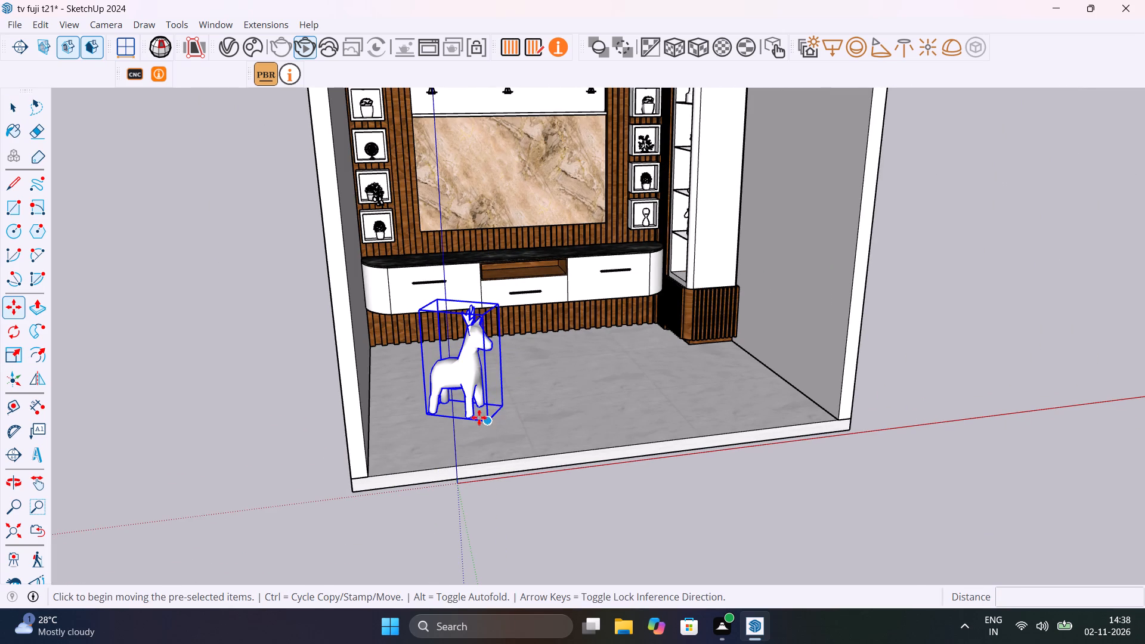
pyautogui.click(434, 414)
pyautogui.scroll(-8, 474, 286)
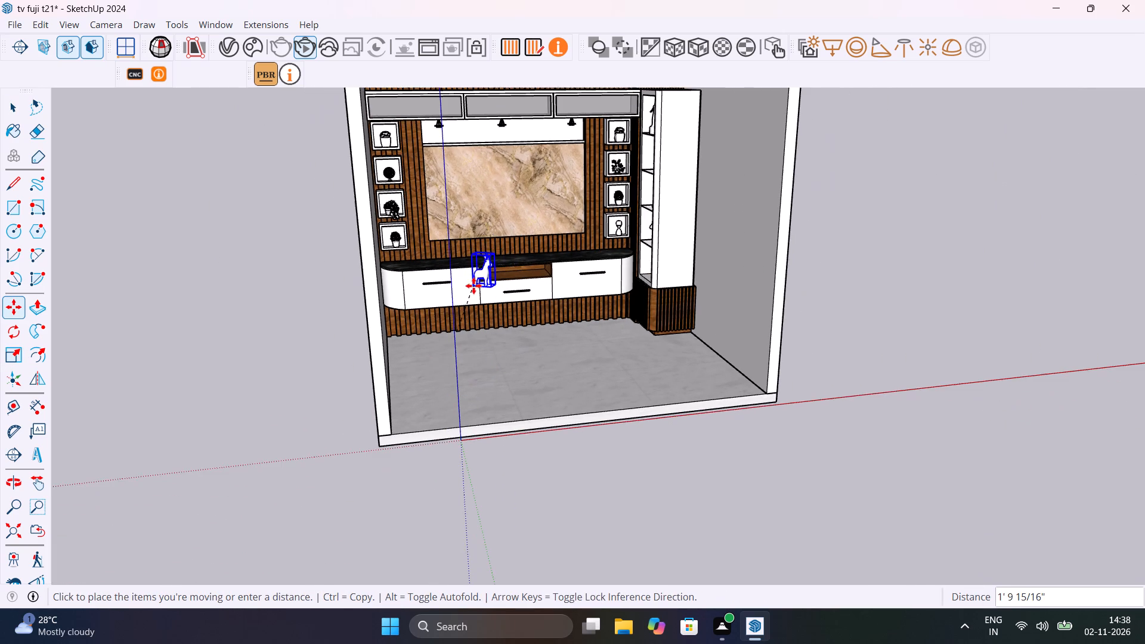
pyautogui.keyDown('shift'); pyautogui.moveTo(476, 270); pyautogui.dragTo(529, 359, button='middle'); pyautogui.keyUp('shift')
pyautogui.scroll(10, 478, 192)
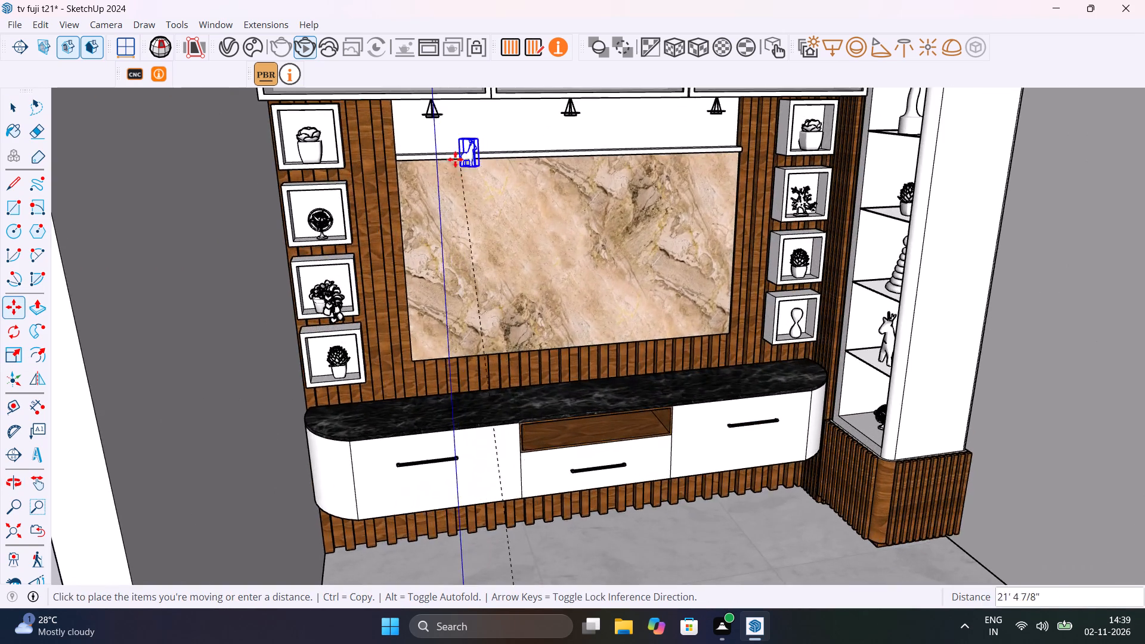
pyautogui.scroll(19, 448, 143)
pyautogui.scroll(-1, 459, 157)
pyautogui.moveTo(468, 177); pyautogui.dragTo(486, 223, button='middle')
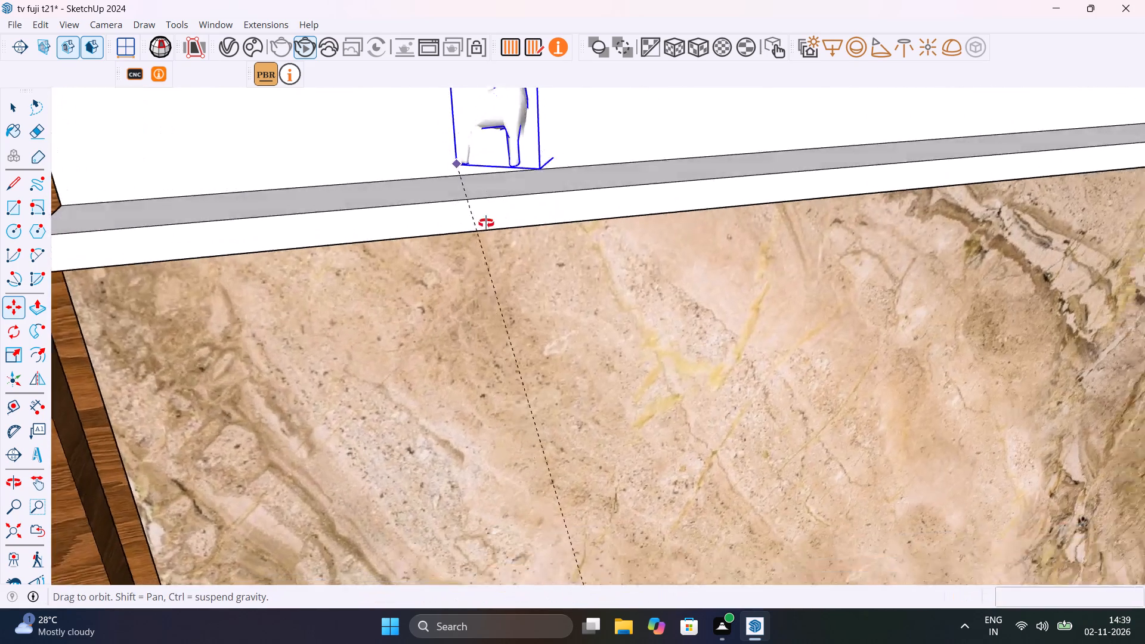
pyautogui.moveTo(486, 223); pyautogui.dragTo(519, 281, button='middle')
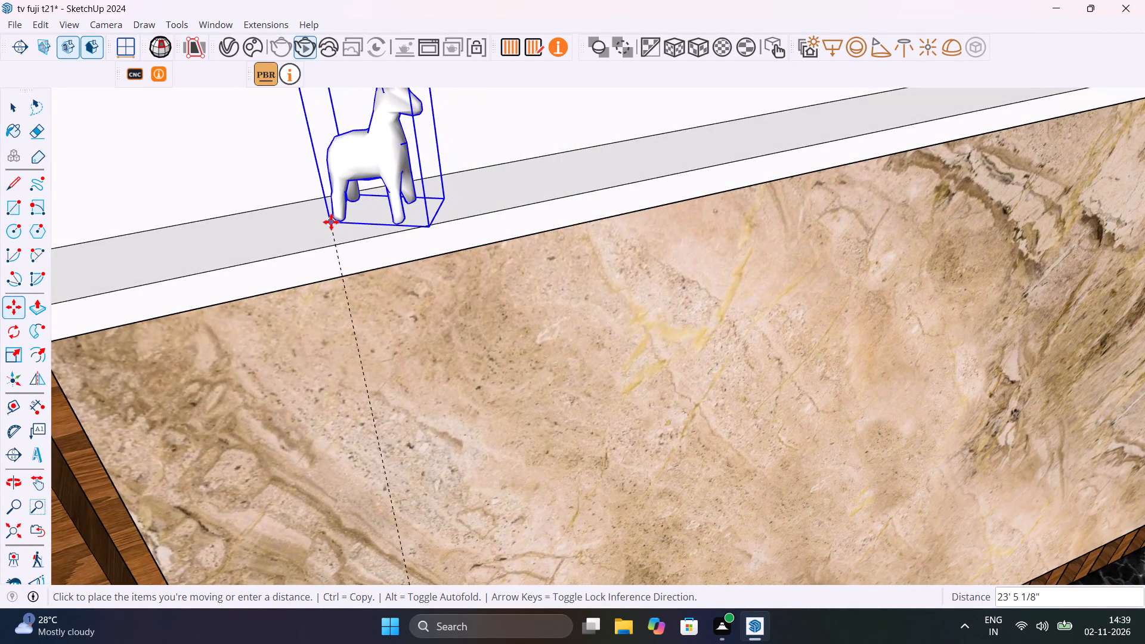
pyautogui.click(331, 222)
# Copy the deer about 4' 4 5/8" along the ledge toward its right end.
pyautogui.scroll(-11, 428, 221)
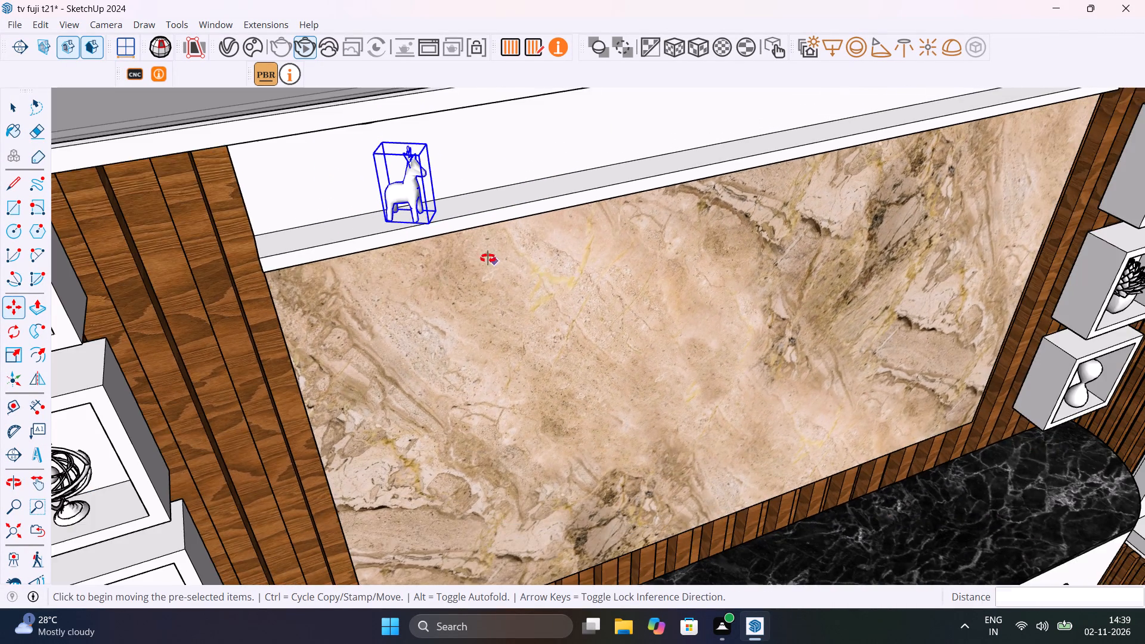
pyautogui.moveTo(491, 259); pyautogui.dragTo(391, 220, button='middle')
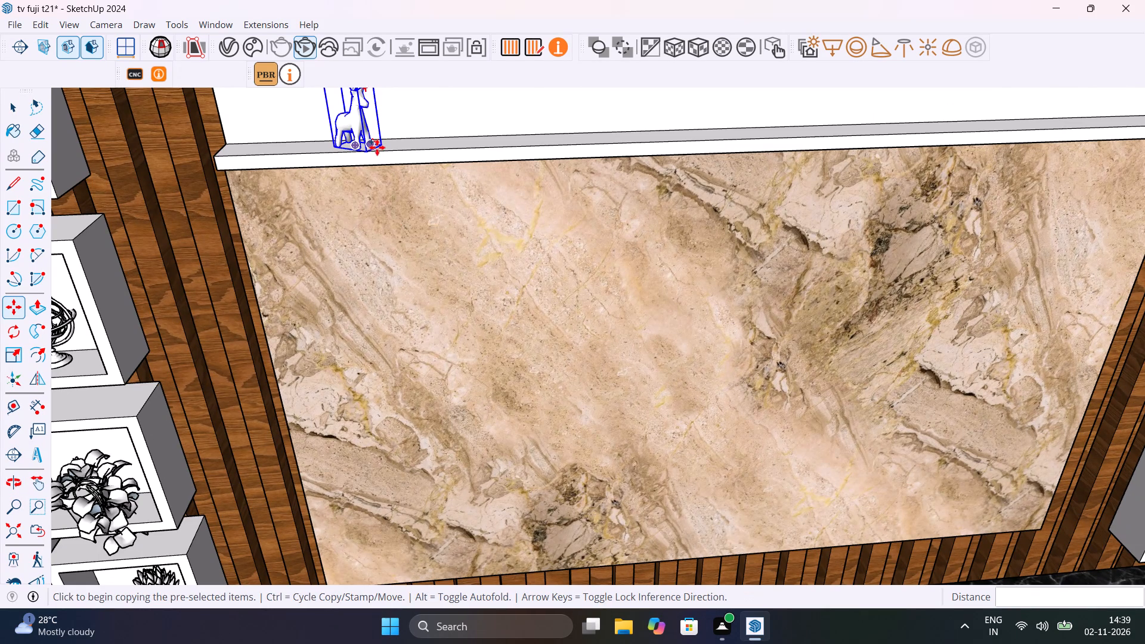
pyautogui.click(381, 145)
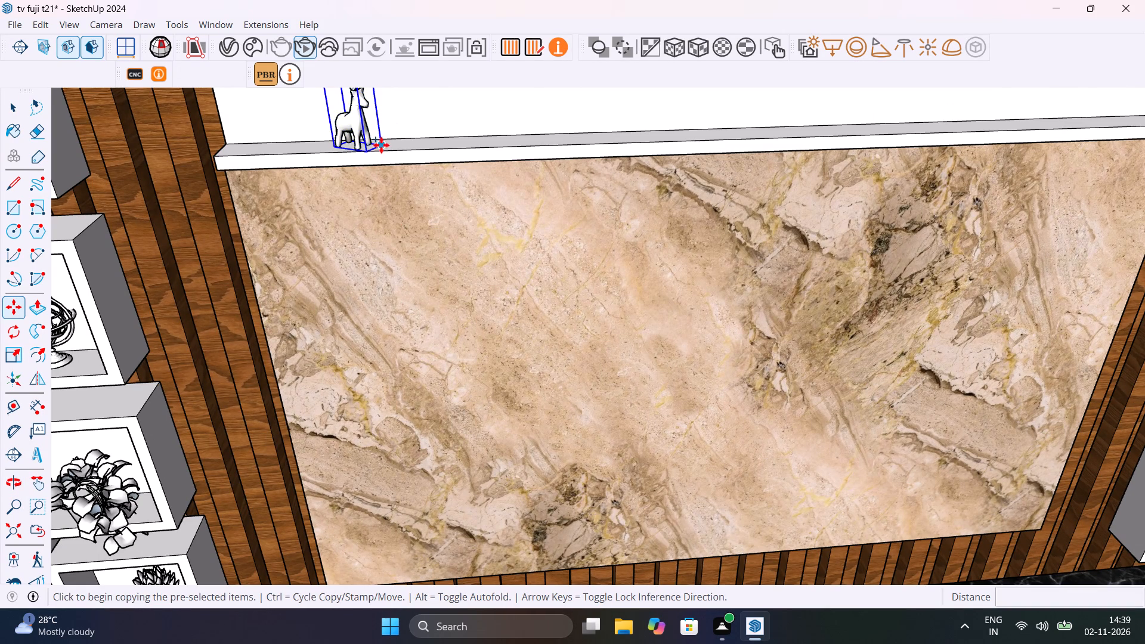
pyautogui.scroll(-7, 568, 129)
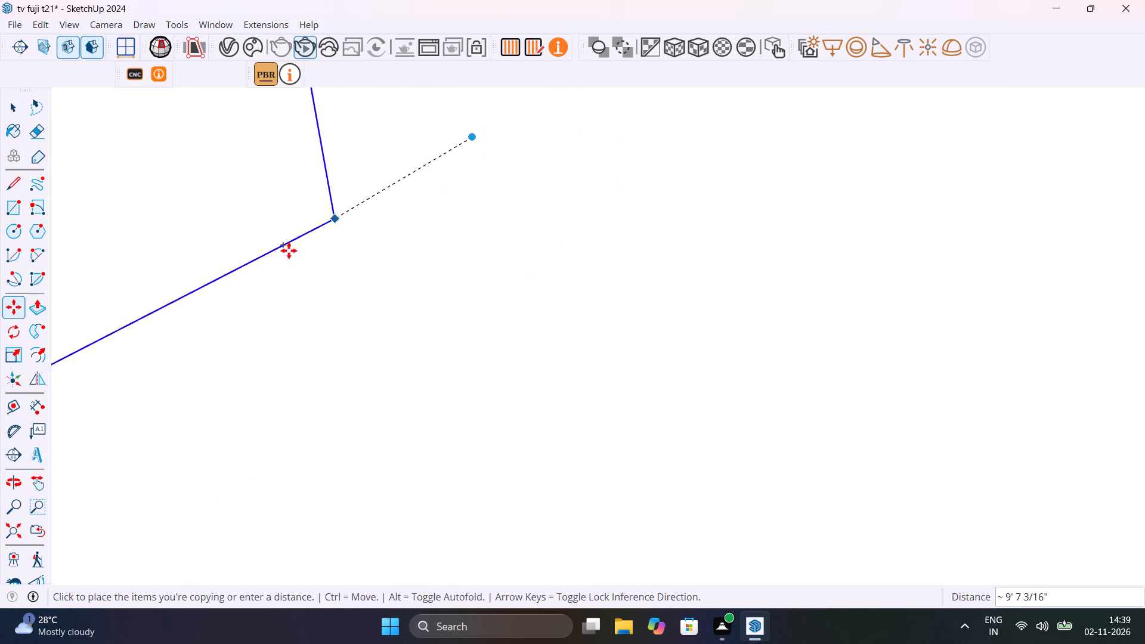
pyautogui.click(23, 528)
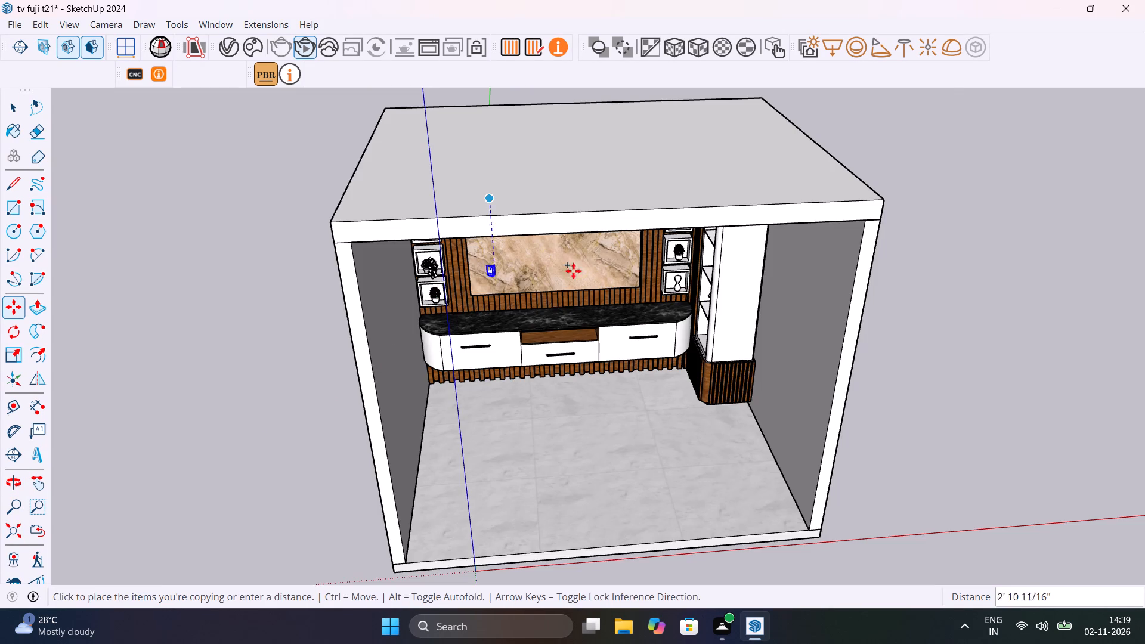
pyautogui.scroll(4, 612, 261)
pyautogui.moveTo(621, 237); pyautogui.dragTo(602, 157, button='middle')
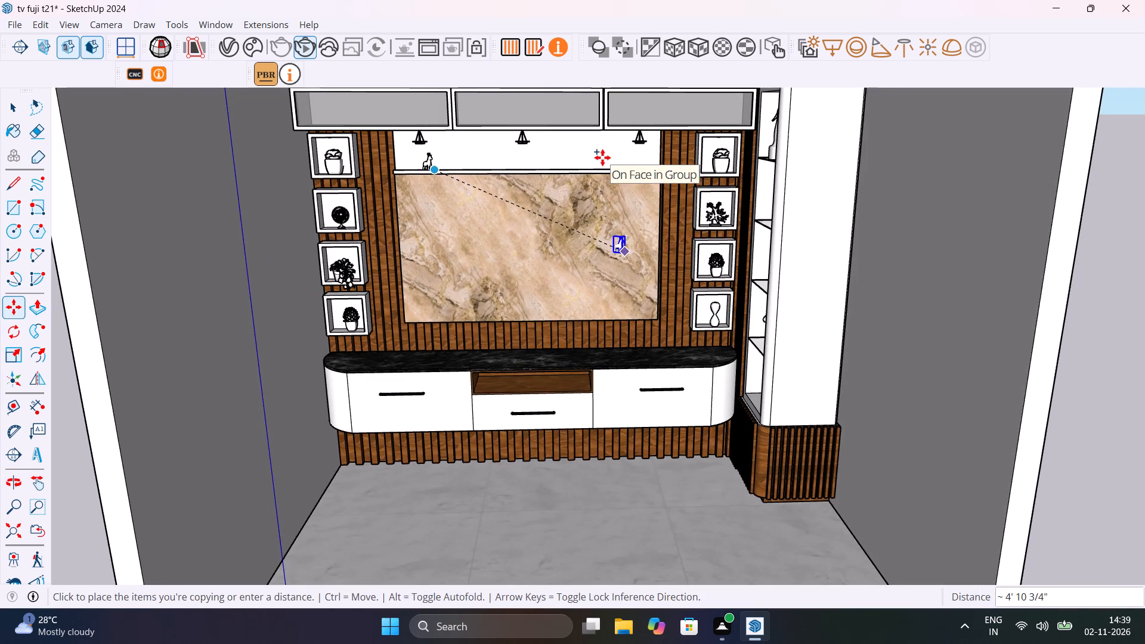
pyautogui.scroll(14, 602, 157)
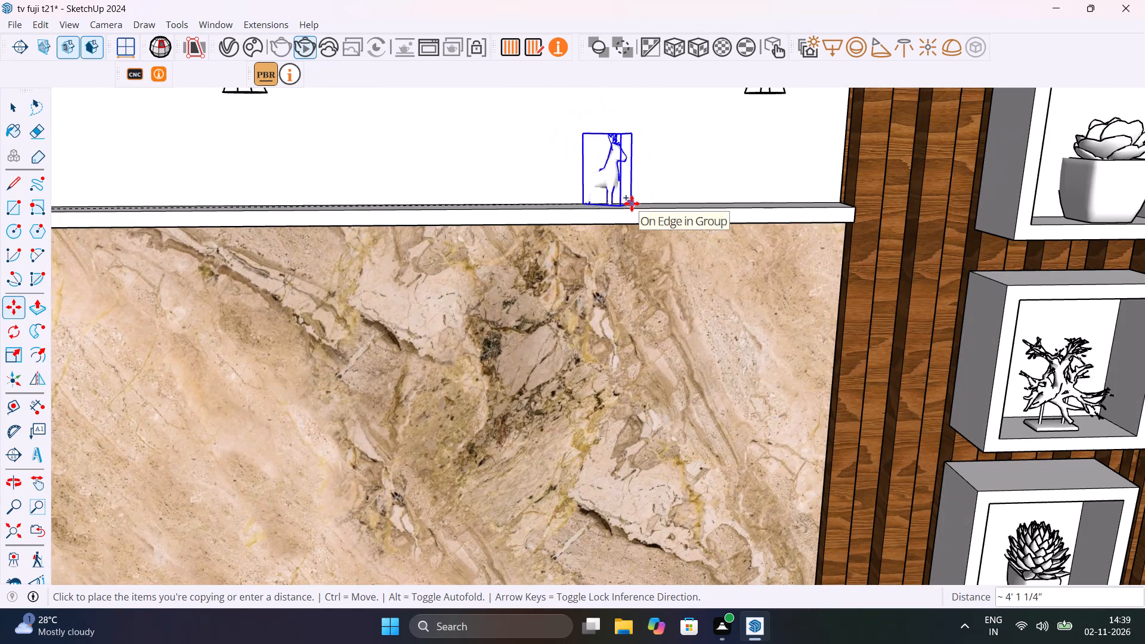
pyautogui.scroll(9, 632, 203)
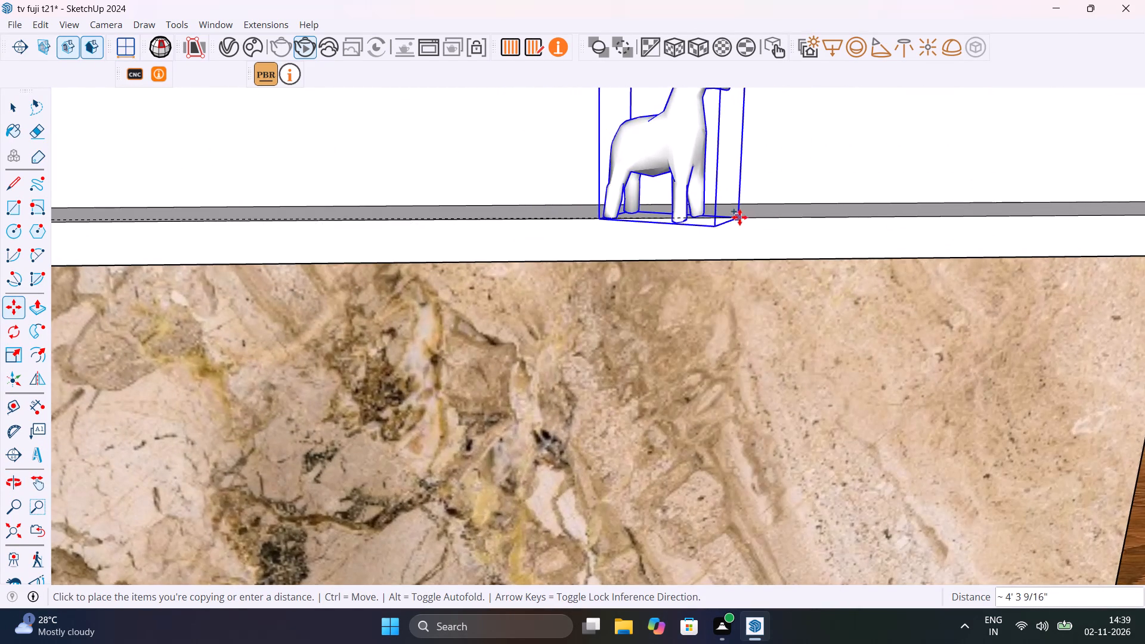
pyautogui.scroll(4, 753, 211)
pyautogui.moveTo(759, 213); pyautogui.dragTo(781, 302, button='middle')
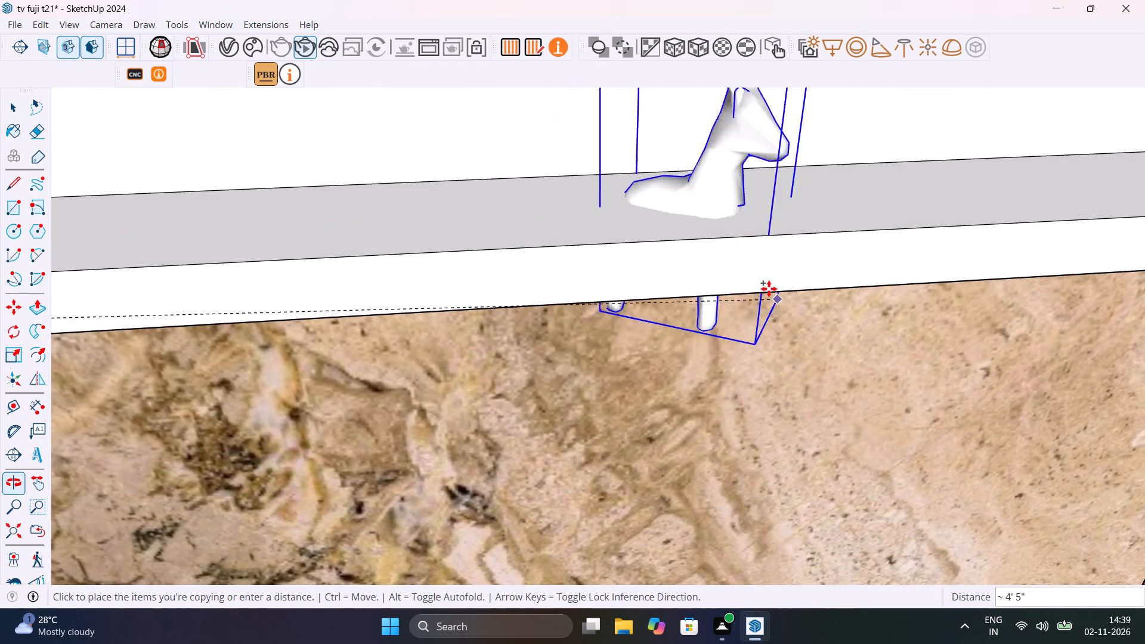
pyautogui.click(780, 207)
# Rotate the new deer copy roughly 105° horizontally about its front base corner.
pyautogui.press('space')
pyautogui.write('Q')
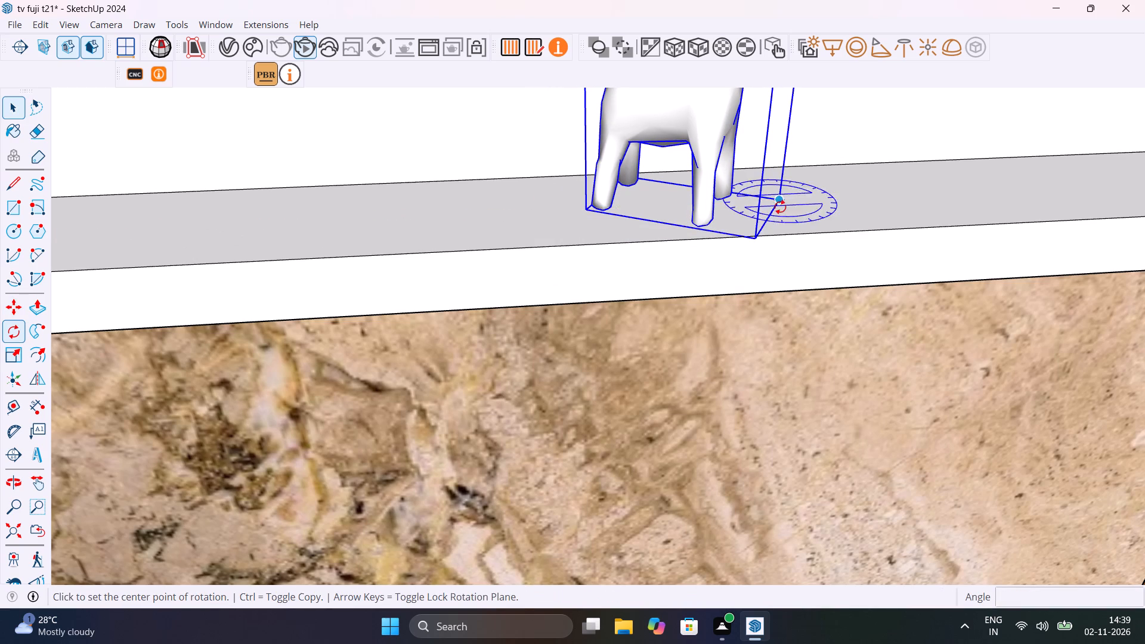
pyautogui.click(756, 233)
pyautogui.click(634, 222)
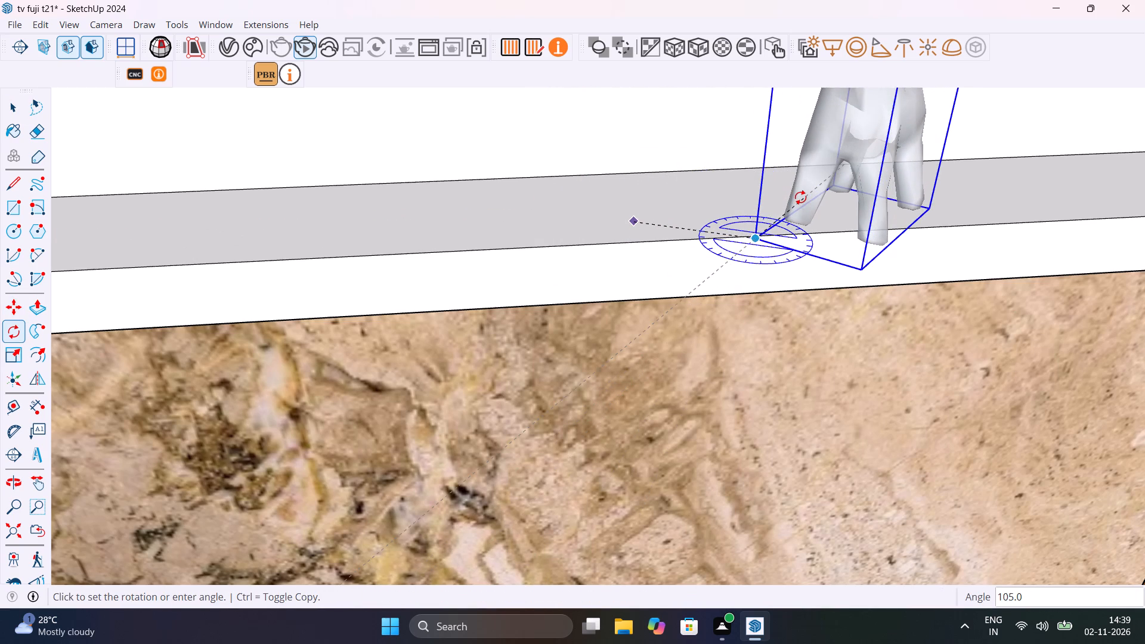
pyautogui.click(825, 194)
pyautogui.press('space')
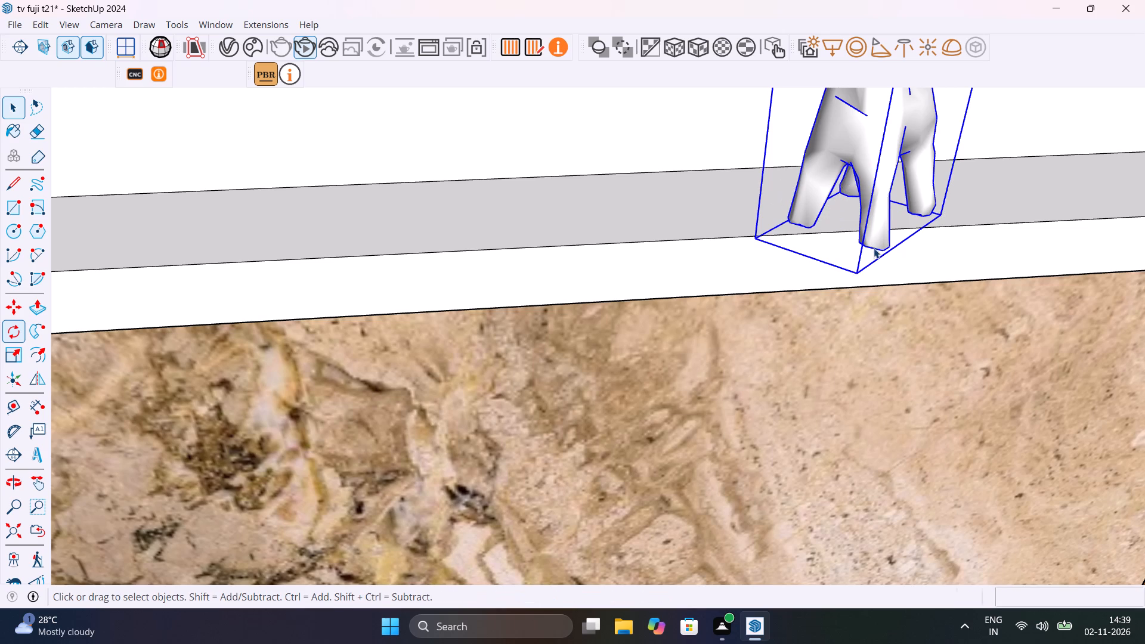
# Move the rotated deer back about 1 3/8" so its front base corner sits on the ledge's front edge.
pyautogui.press('m')
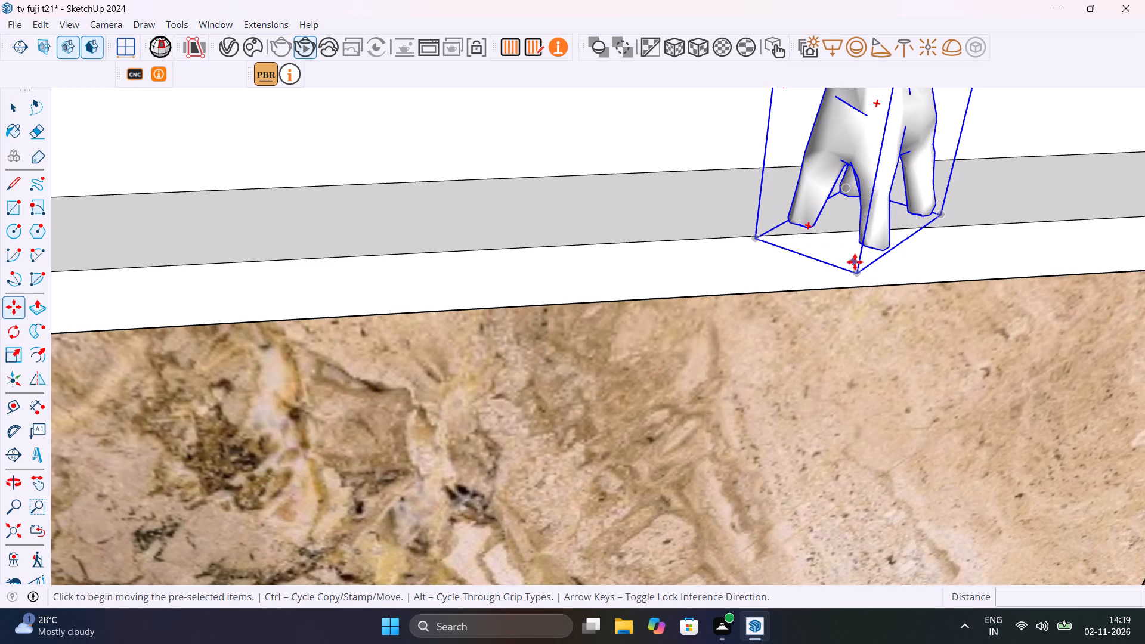
pyautogui.click(858, 273)
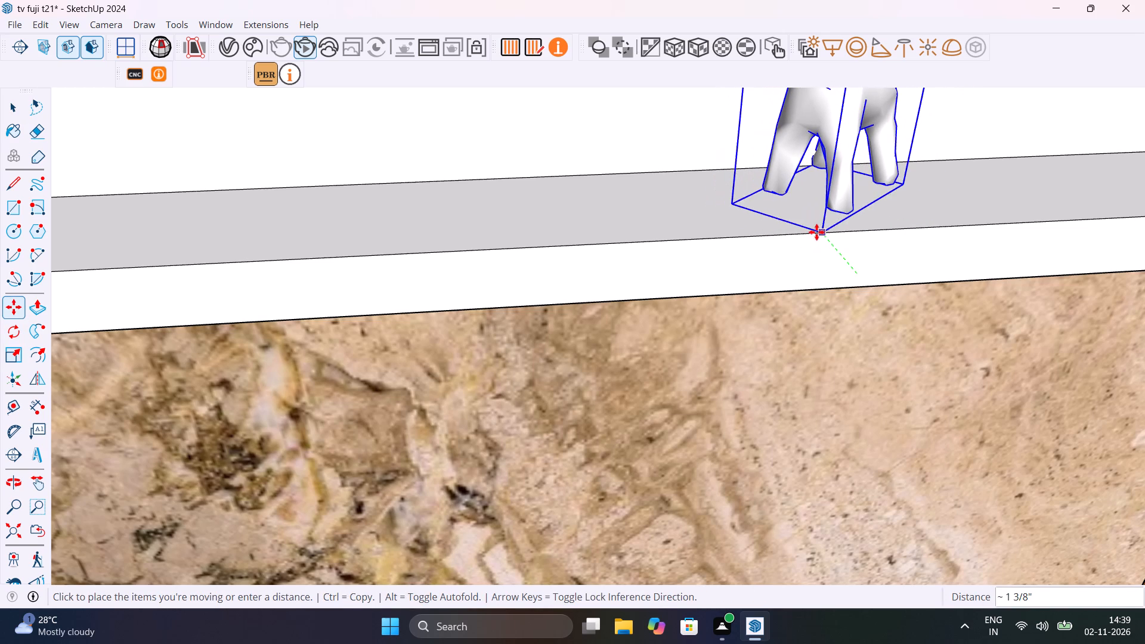
pyautogui.click(818, 230)
pyautogui.scroll(-20, 682, 212)
pyautogui.scroll(-2, 682, 212)
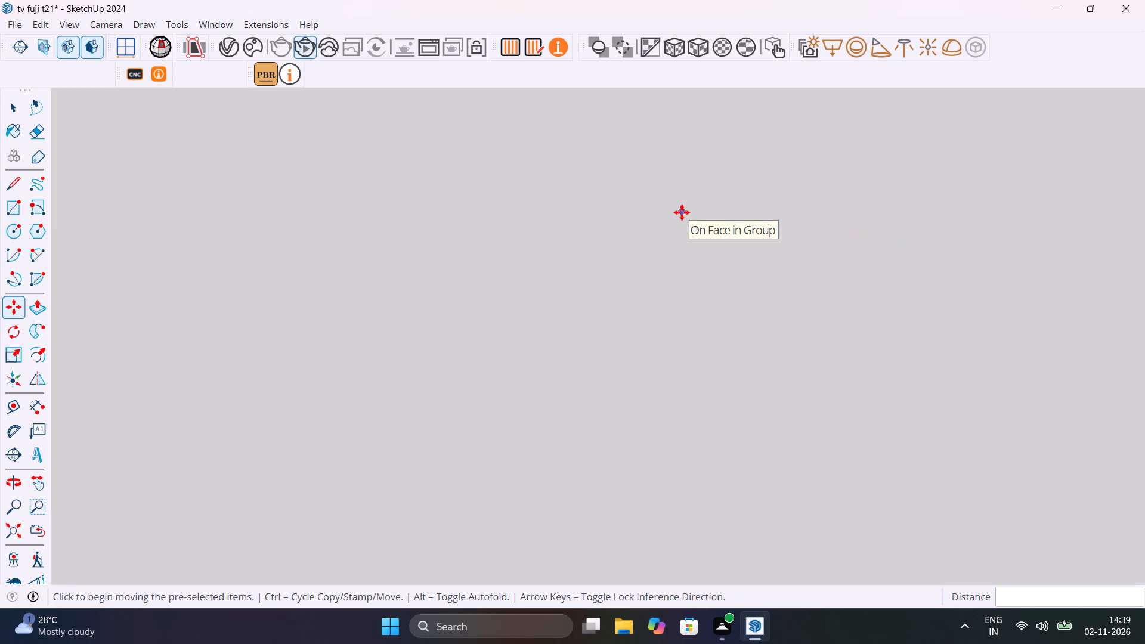
pyautogui.click(14, 525)
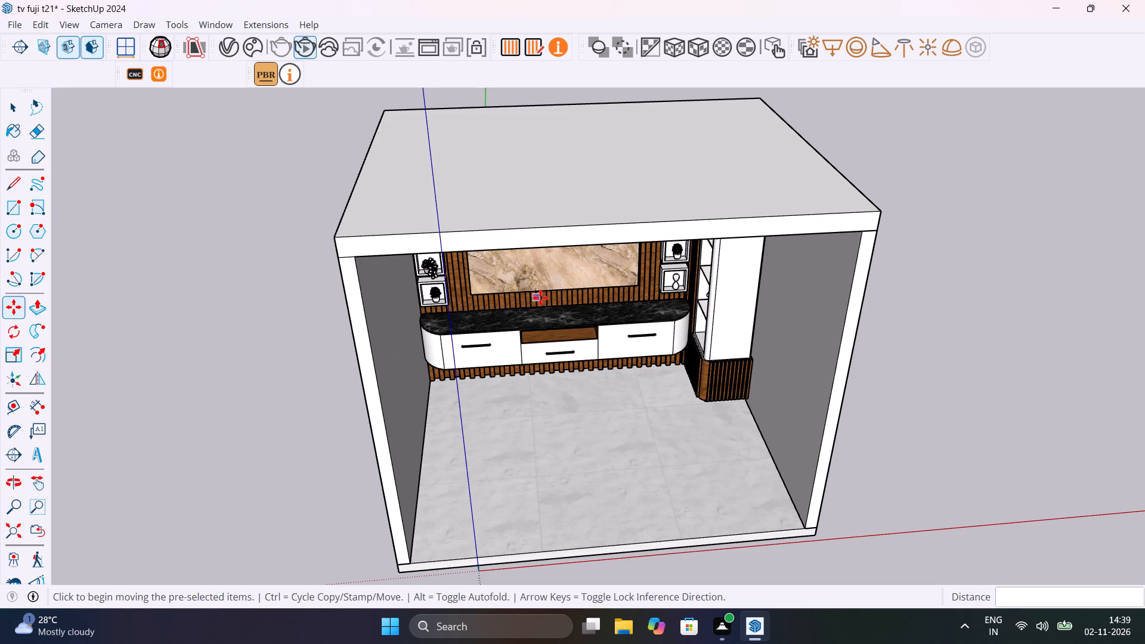
pyautogui.press('space')
# Copy the armillary sphere from the left wall niche about 4' 7" onto the middle of the ledge, between the two deer.
pyautogui.moveTo(553, 296); pyautogui.dragTo(555, 194, button='middle')
pyautogui.scroll(6, 555, 194)
pyautogui.scroll(3, 617, 270)
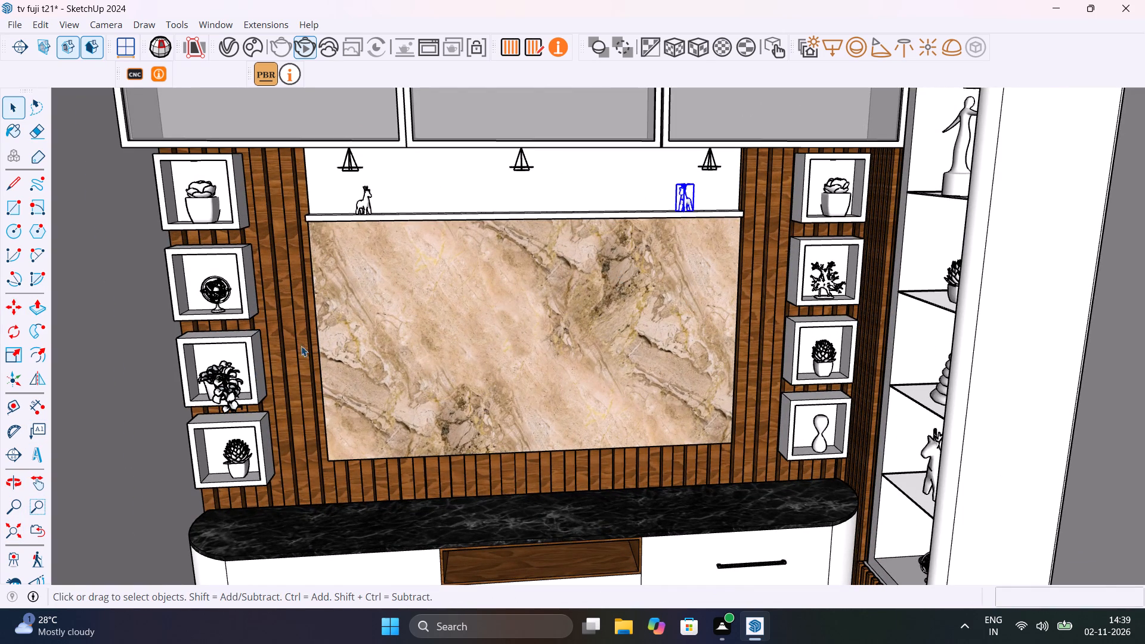
pyautogui.click(214, 293)
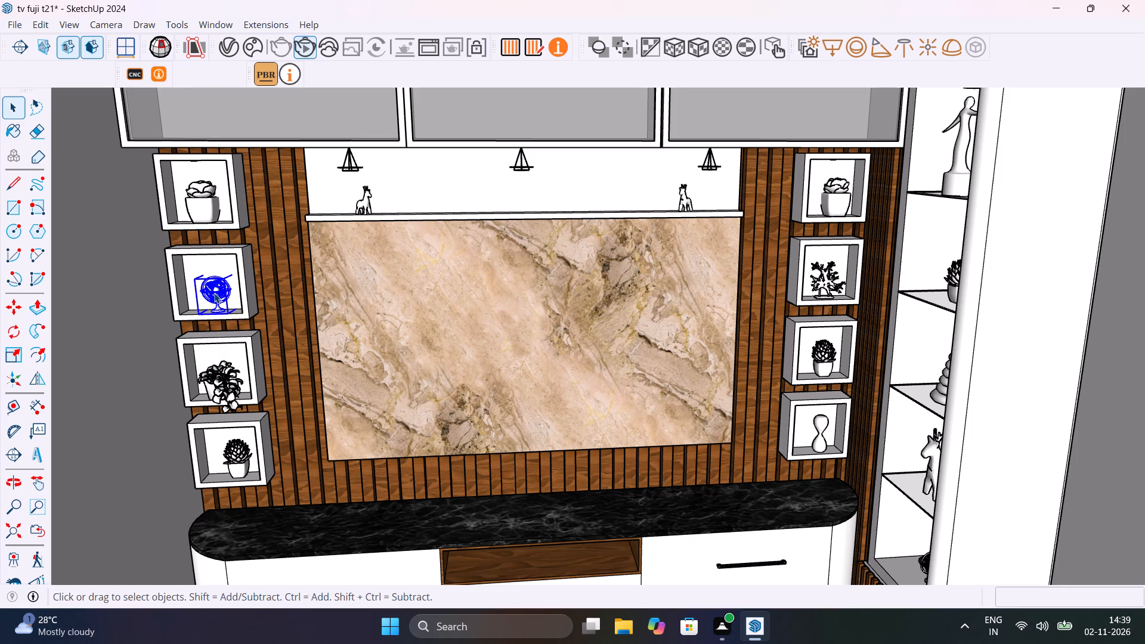
pyautogui.press('m')
pyautogui.scroll(11, 213, 296)
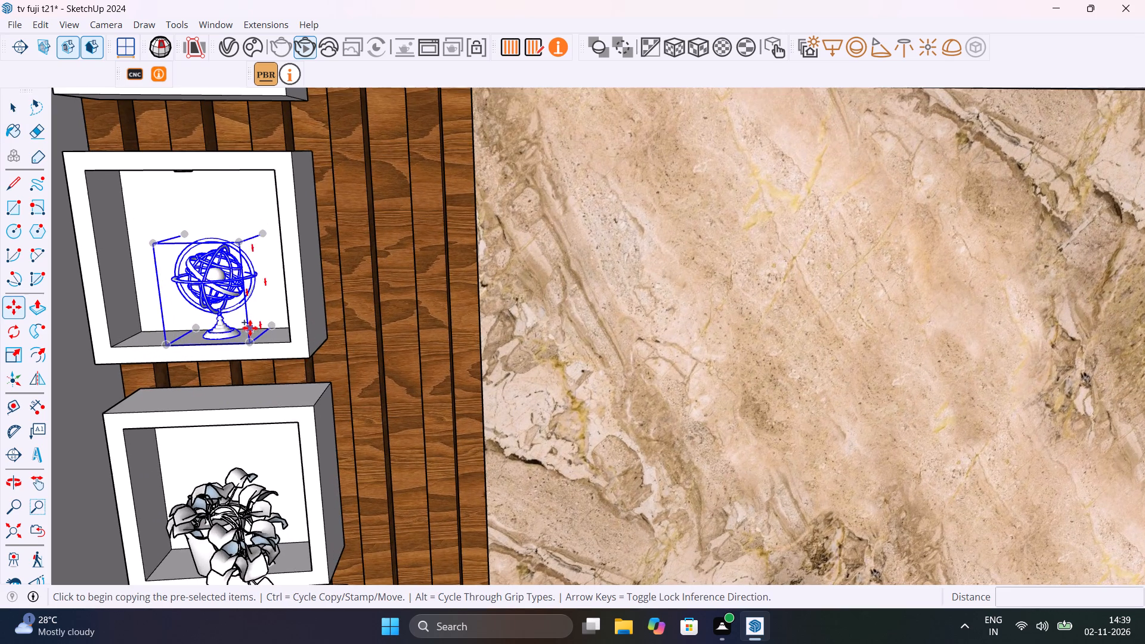
pyautogui.click(249, 339)
pyautogui.scroll(-14, 441, 255)
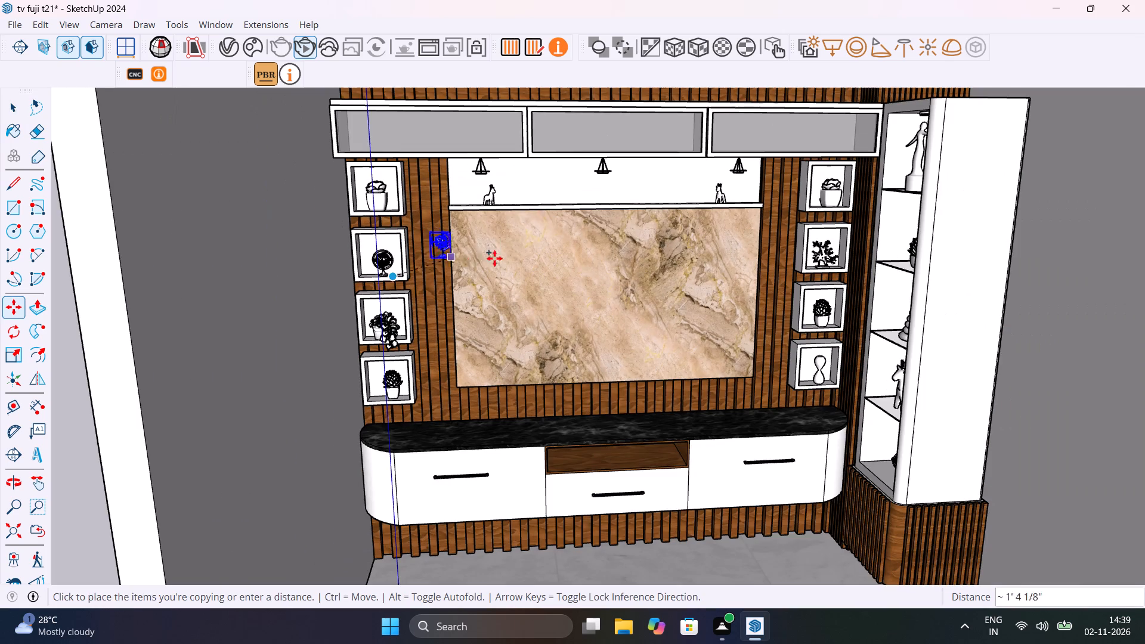
pyautogui.scroll(10, 621, 208)
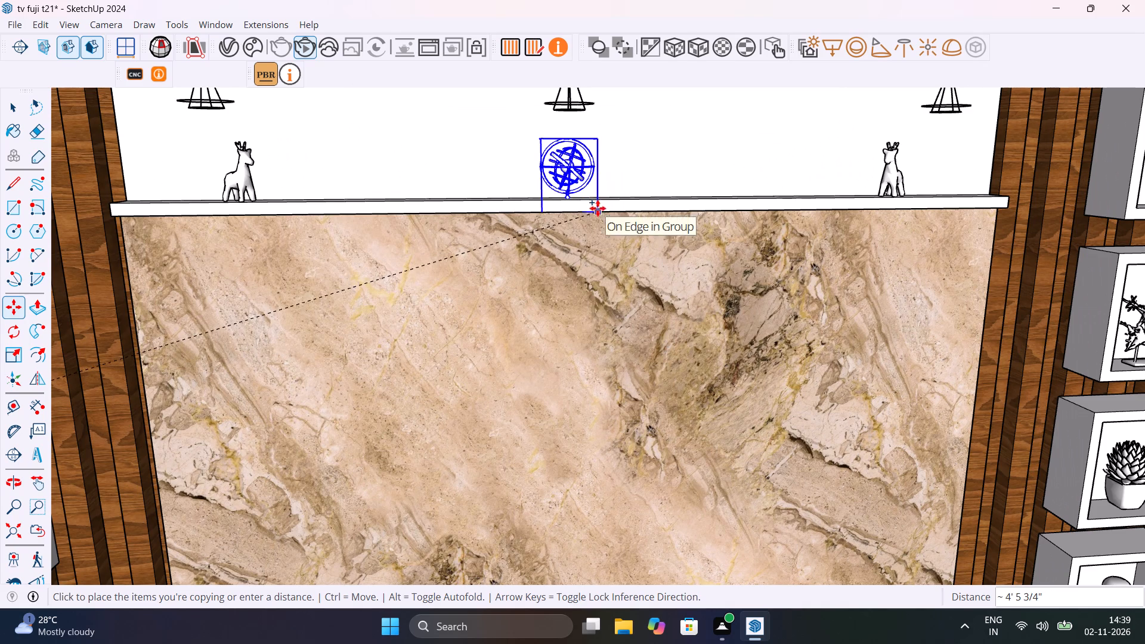
pyautogui.scroll(9, 614, 199)
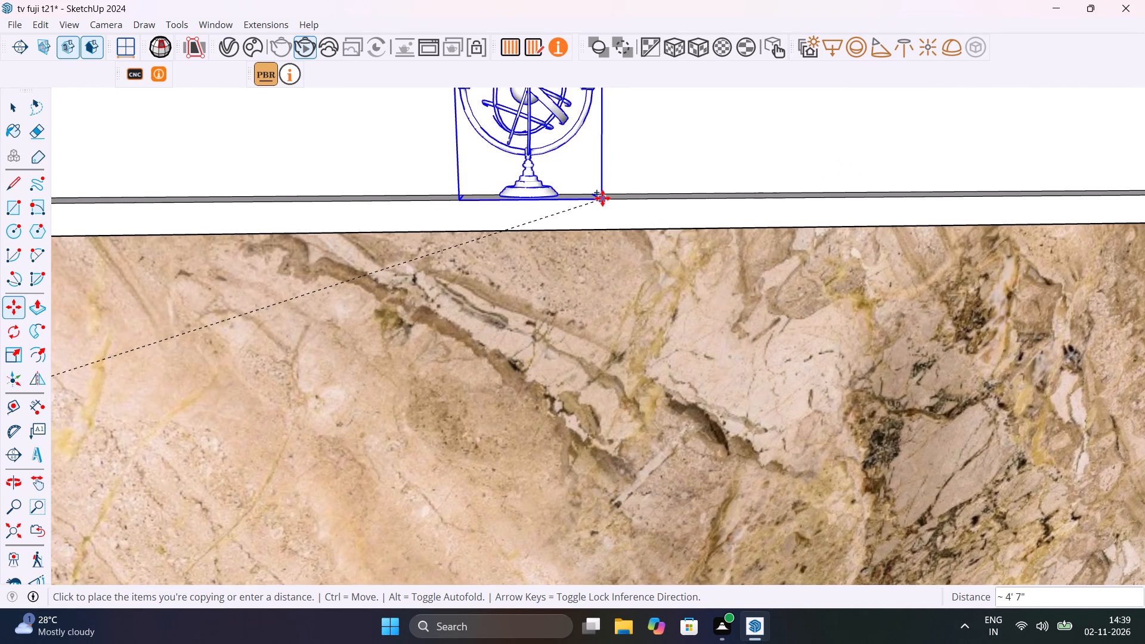
pyautogui.click(602, 198)
pyautogui.scroll(-20, 633, 203)
pyautogui.scroll(-1, 633, 203)
pyautogui.moveTo(618, 217); pyautogui.dragTo(558, 303, button='middle')
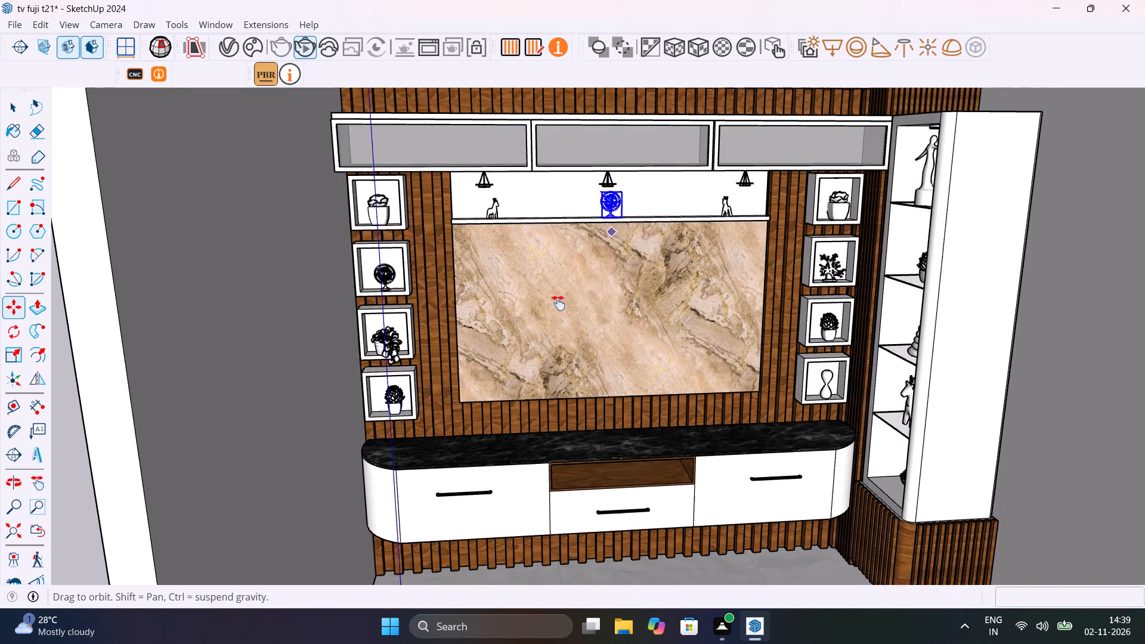
pyautogui.moveTo(558, 303); pyautogui.dragTo(472, 300, button='middle')
pyautogui.scroll(5, 378, 332)
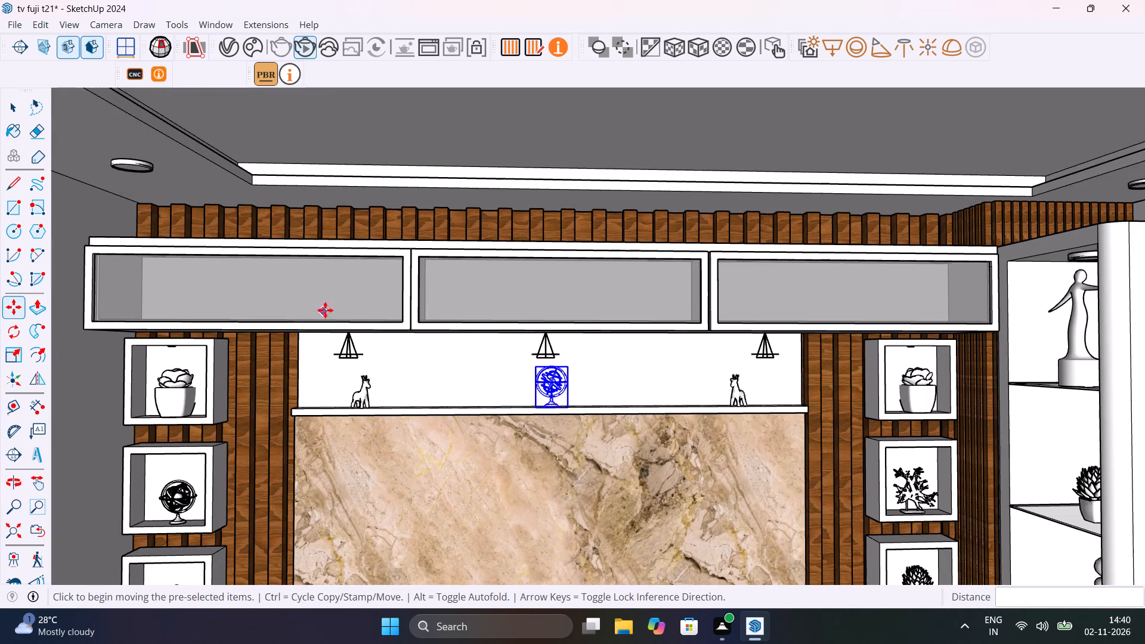
pyautogui.press('space')
pyautogui.scroll(-14, 326, 309)
pyautogui.moveTo(327, 315); pyautogui.dragTo(381, 318, button='middle')
pyautogui.scroll(1, 381, 318)
pyautogui.click(742, 346)
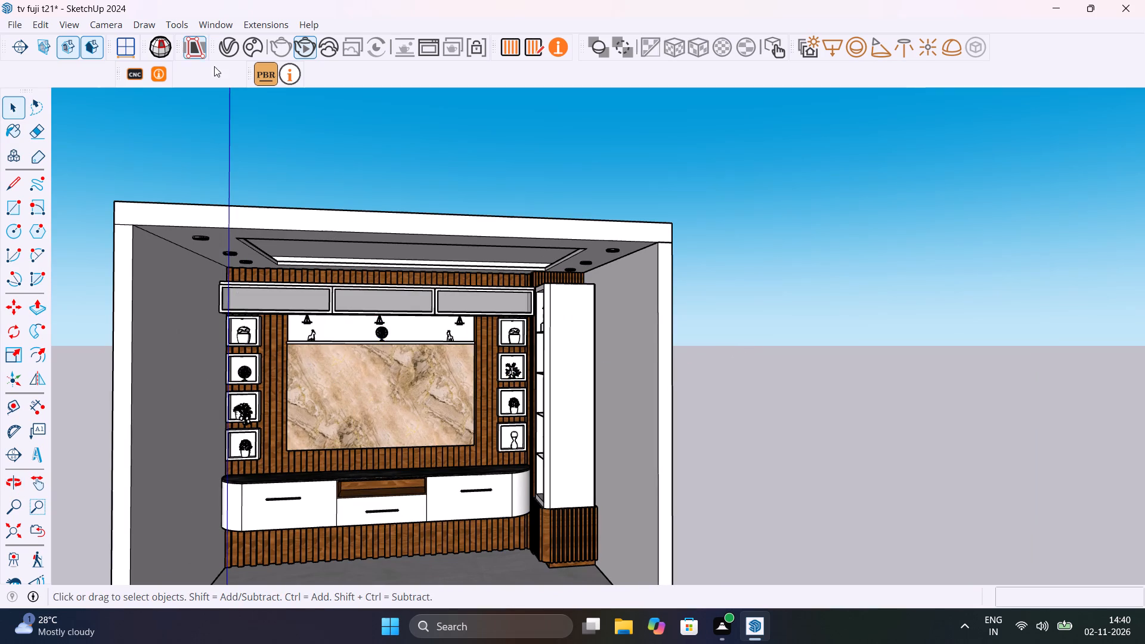
# Open the V-Ray asset editor and search the online Chaos Cosmos library for "TV", closing the library browser when done.
pyautogui.click(224, 51)
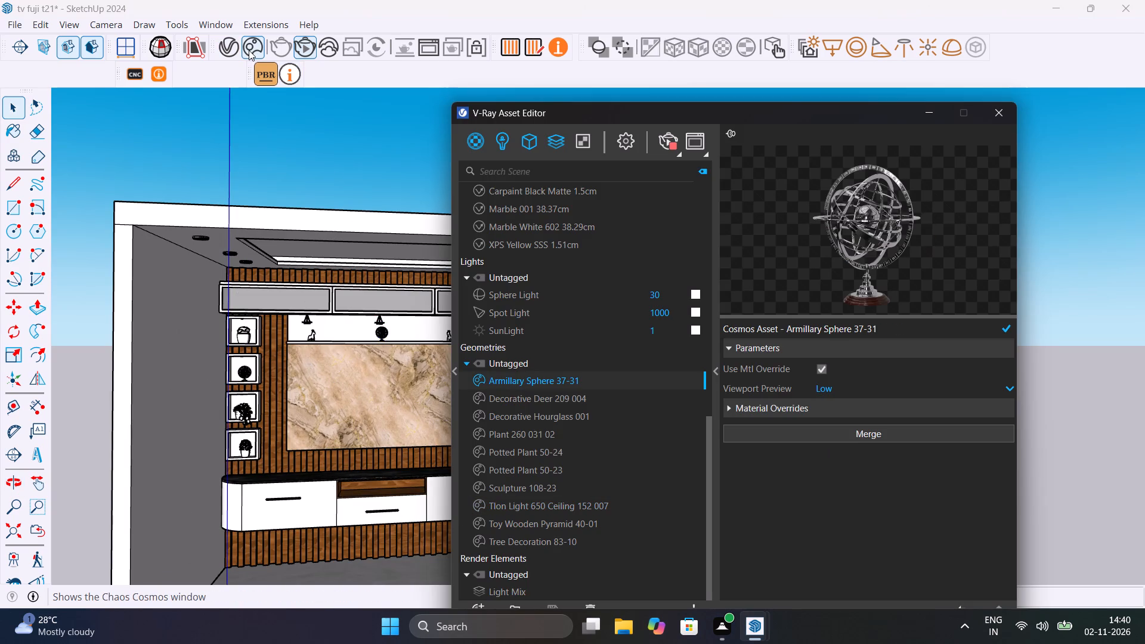
pyautogui.click(249, 50)
pyautogui.click(198, 125)
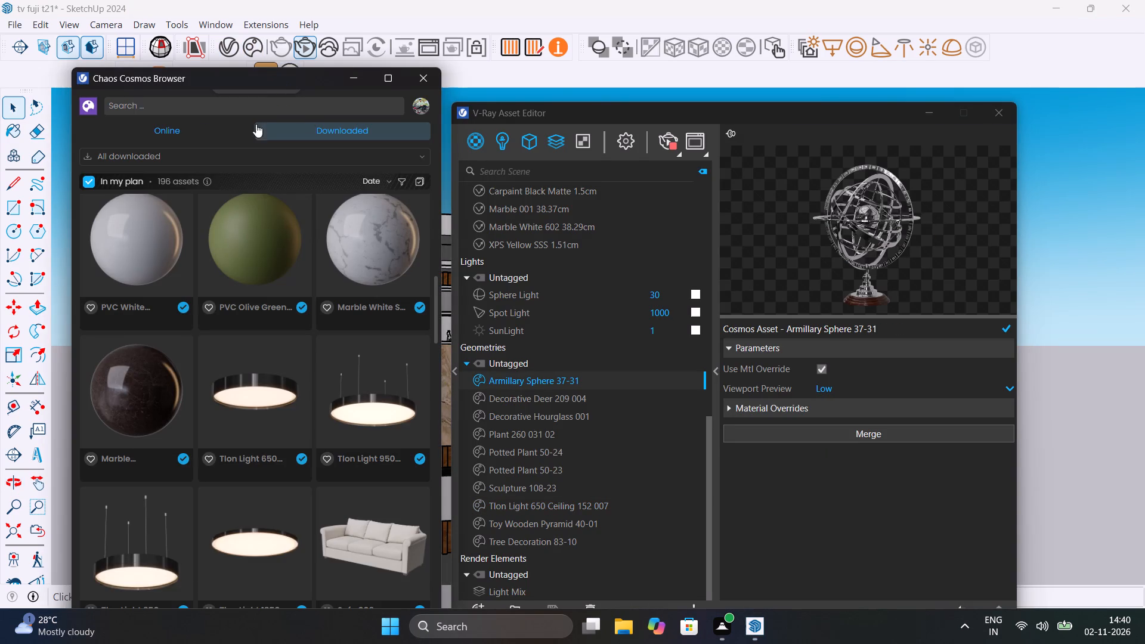
pyautogui.click(312, 104)
pyautogui.write('TV')
pyautogui.press('Return')
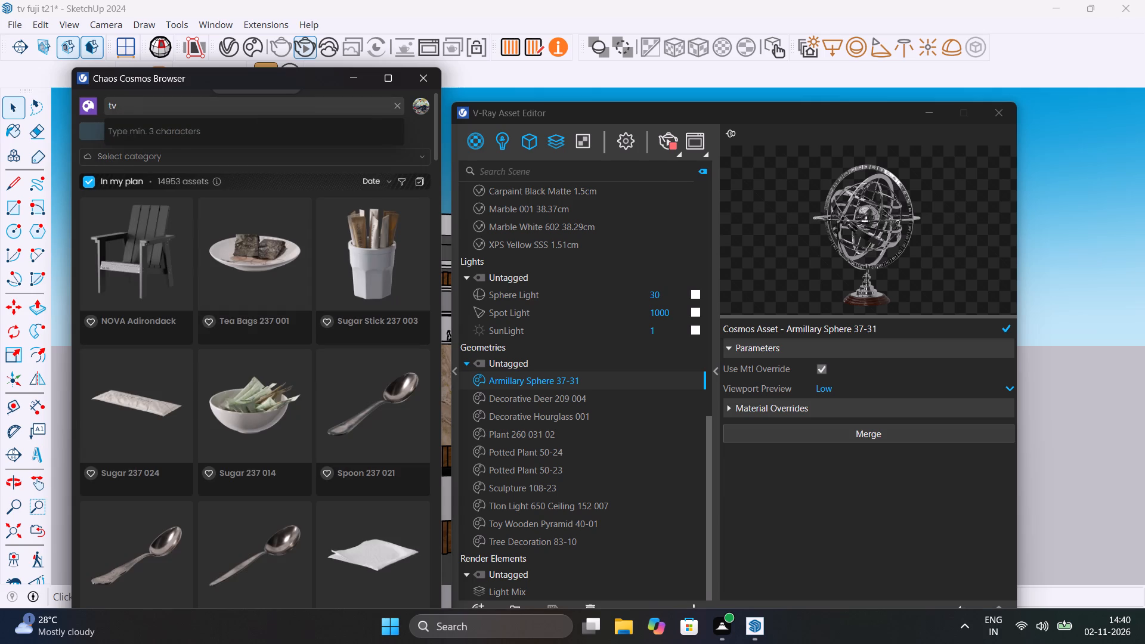
pyautogui.press('Return')
pyautogui.click(322, 110)
pyautogui.press('Return')
pyautogui.press('Return')
pyautogui.click(420, 79)
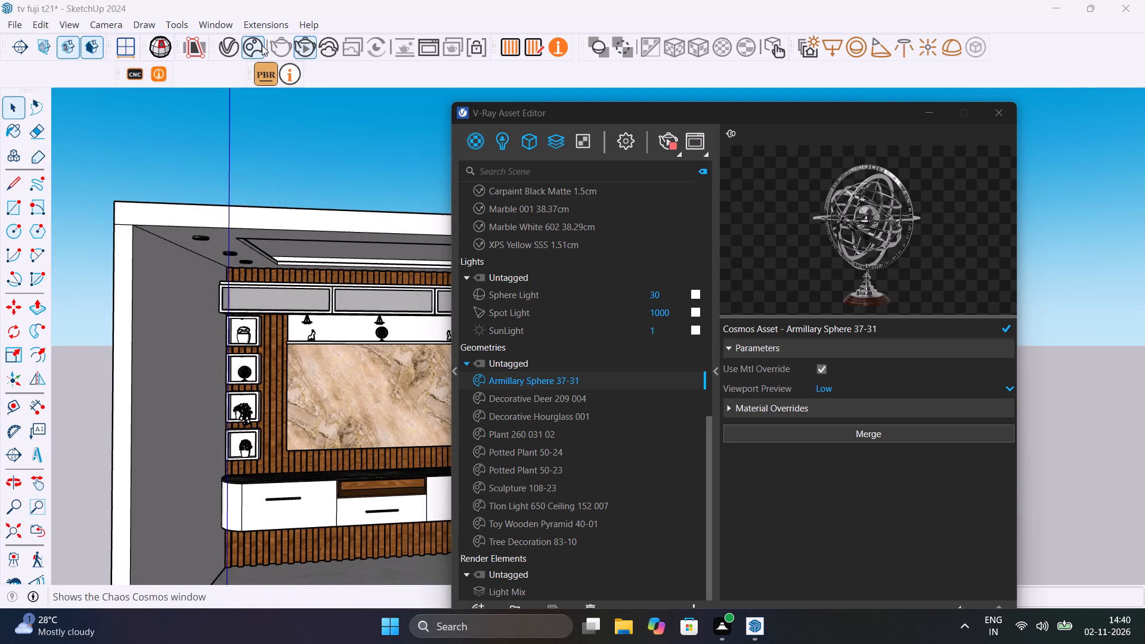
# Reopen the Chaos Cosmos library, clear the search and try "TV" again among the online assets, closing the browser when done.
pyautogui.click(262, 45)
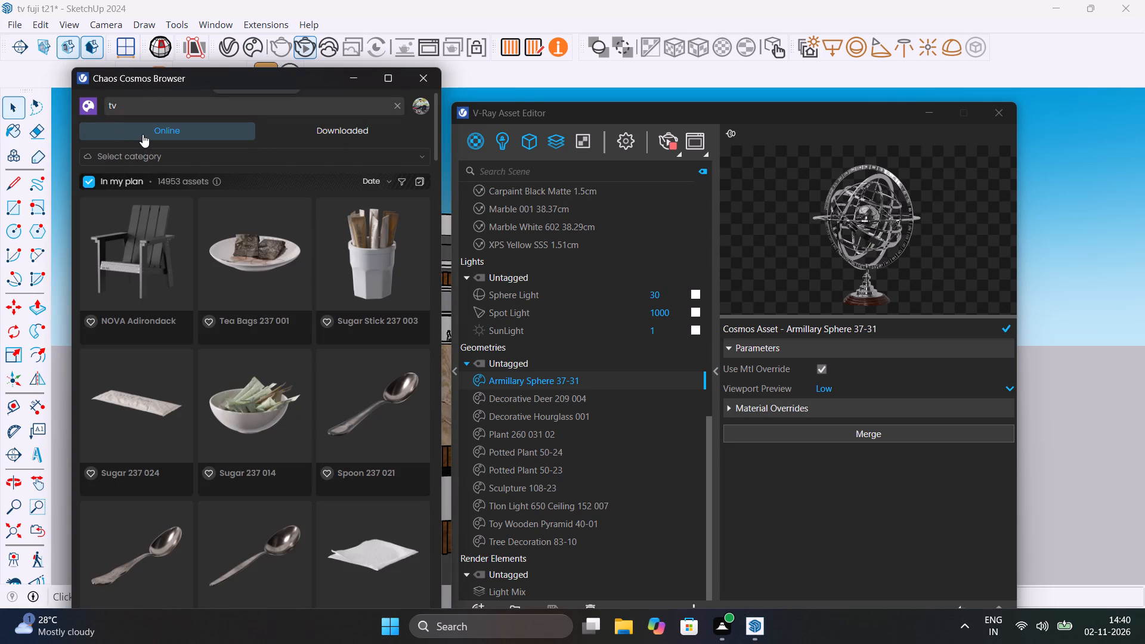
pyautogui.tripleClick(143, 134)
pyautogui.click(399, 107)
pyautogui.click(309, 101)
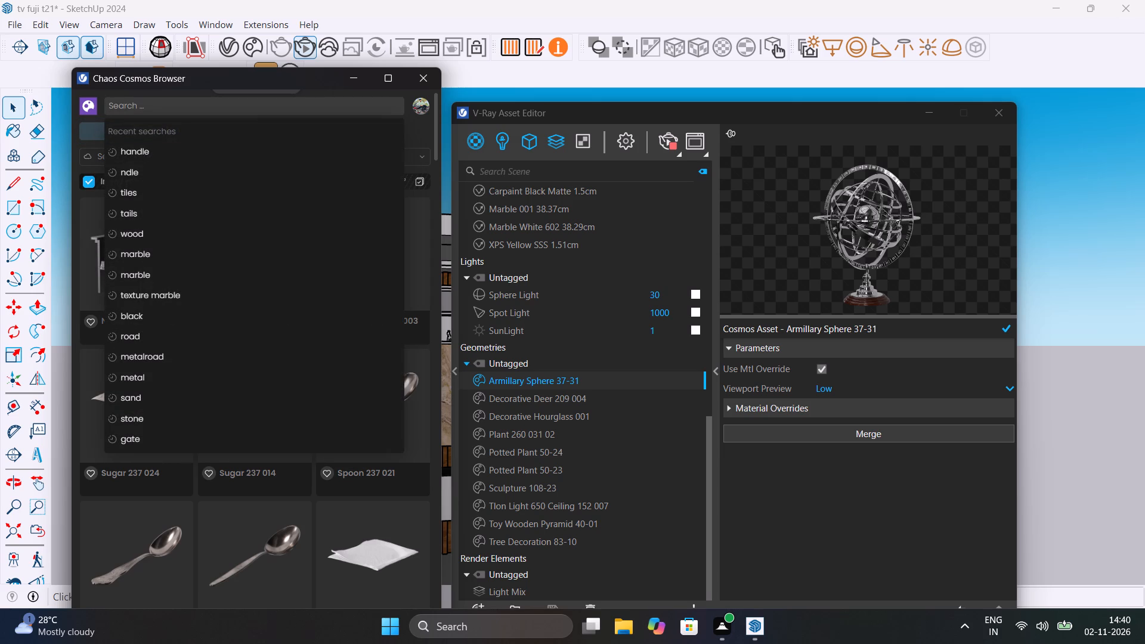
pyautogui.write('TV')
pyautogui.press('Return')
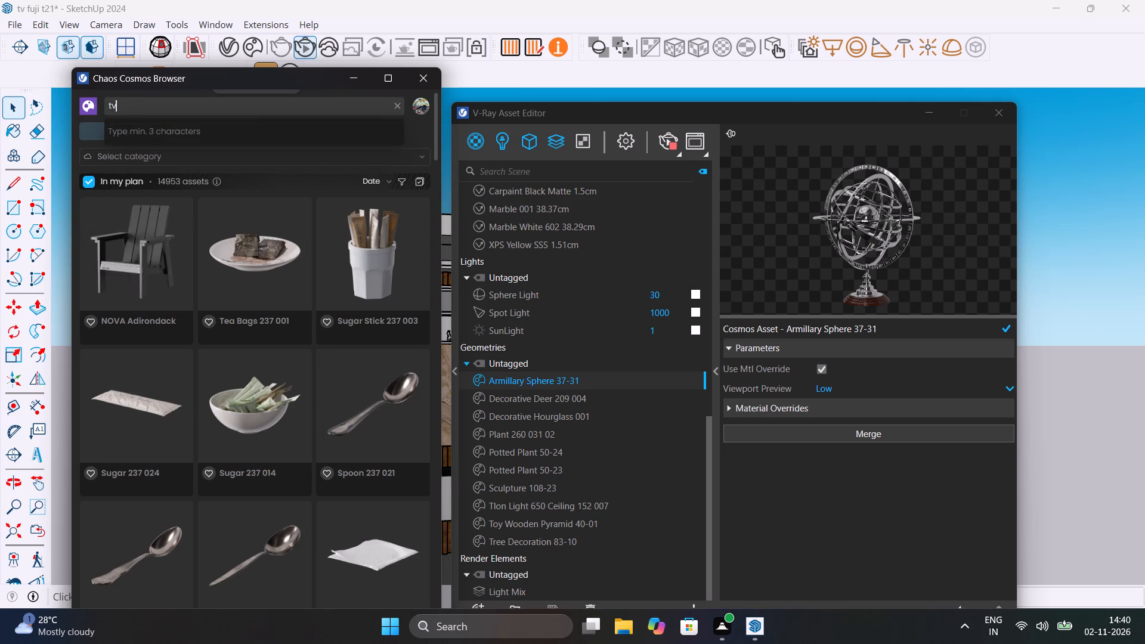
pyautogui.click(434, 78)
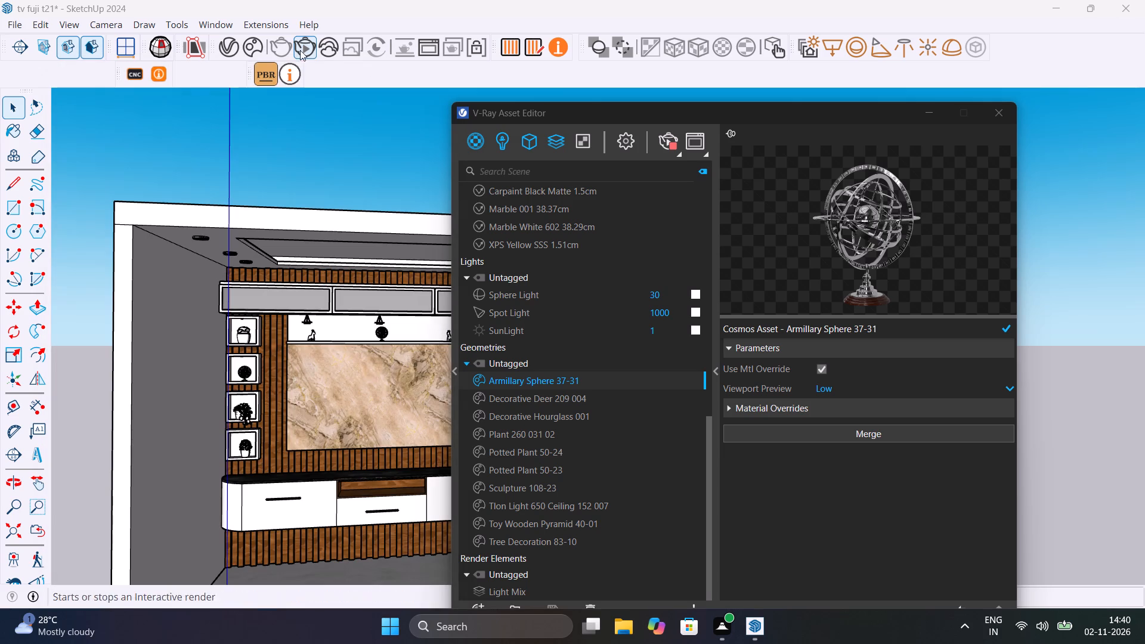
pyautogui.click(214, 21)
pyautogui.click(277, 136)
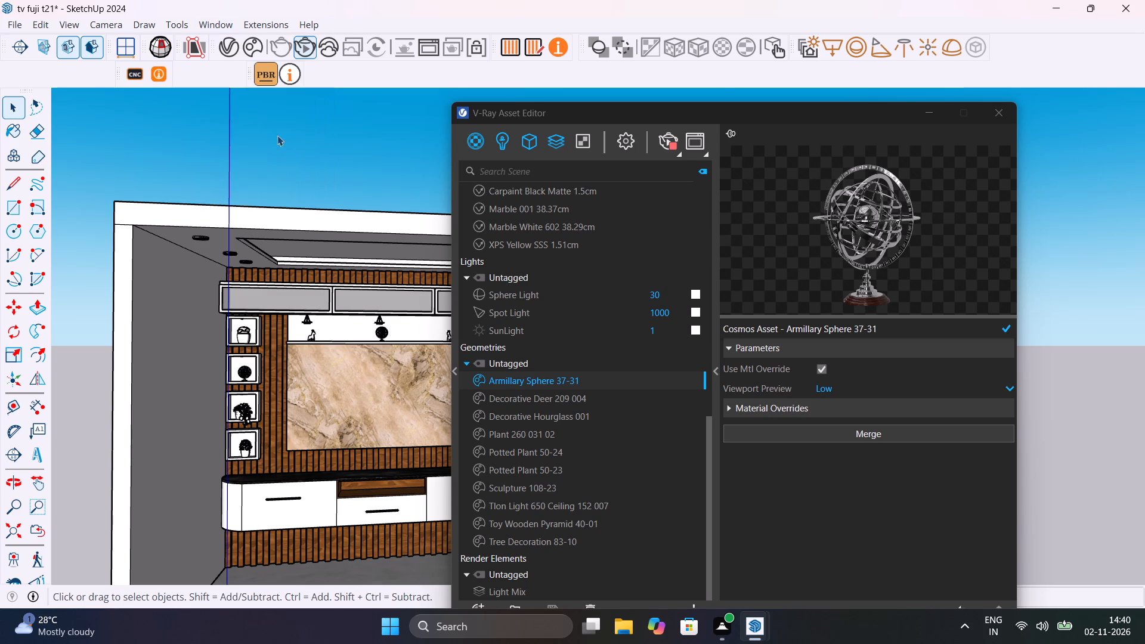
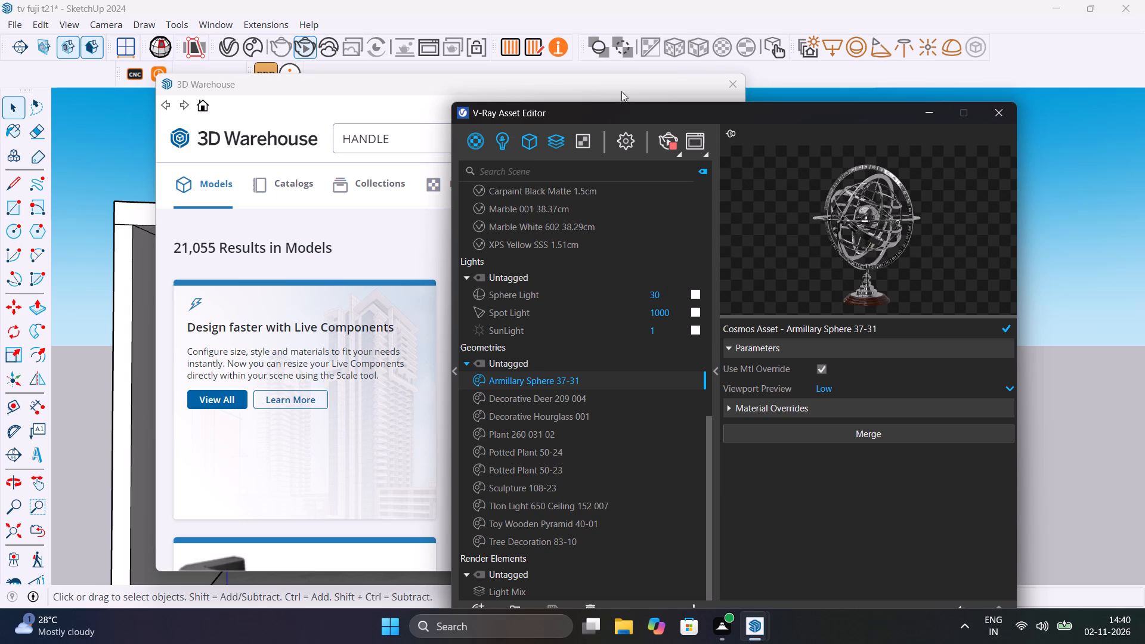
# Close the V-Ray asset editor and replace the 3D Warehouse model search with "TV".
pyautogui.scroll(4, 539, 184)
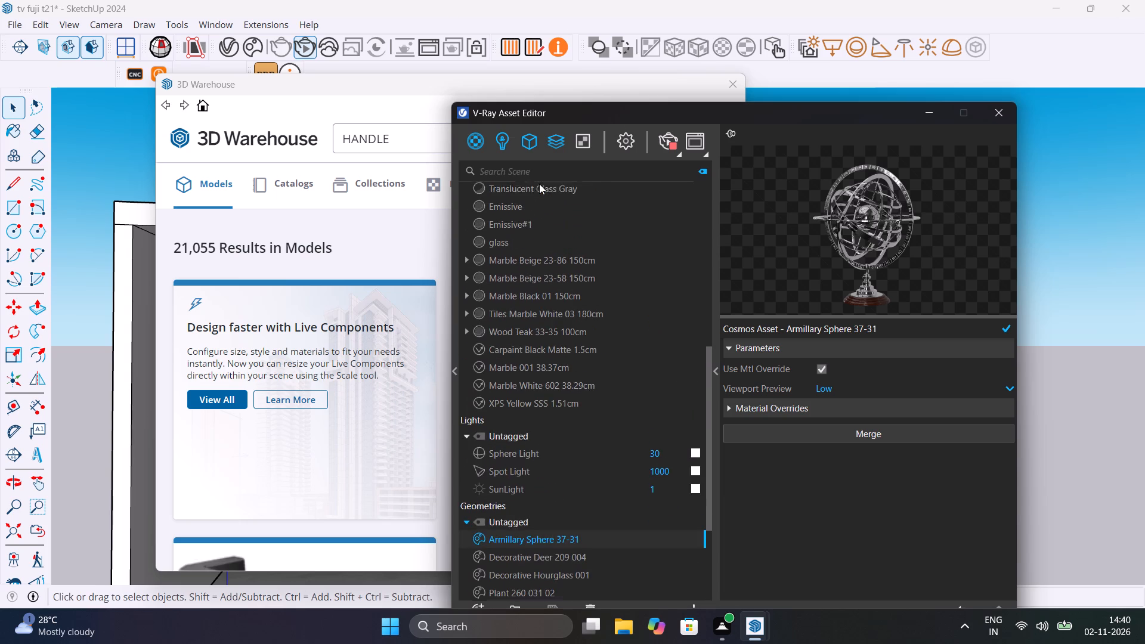
pyautogui.click(992, 106)
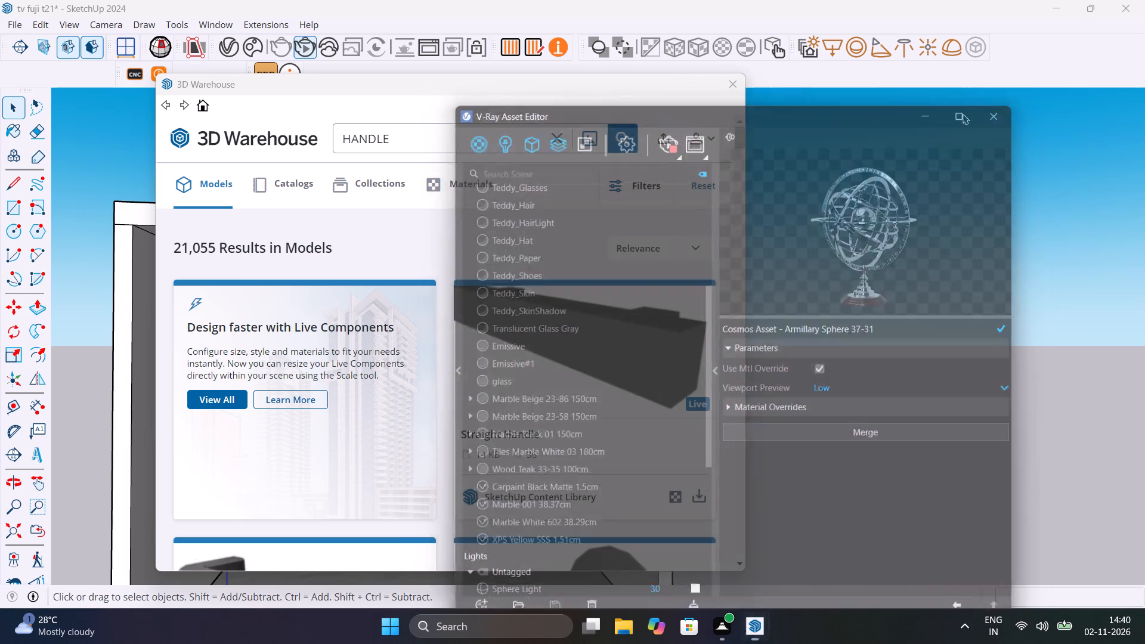
pyautogui.click(560, 136)
pyautogui.click(490, 140)
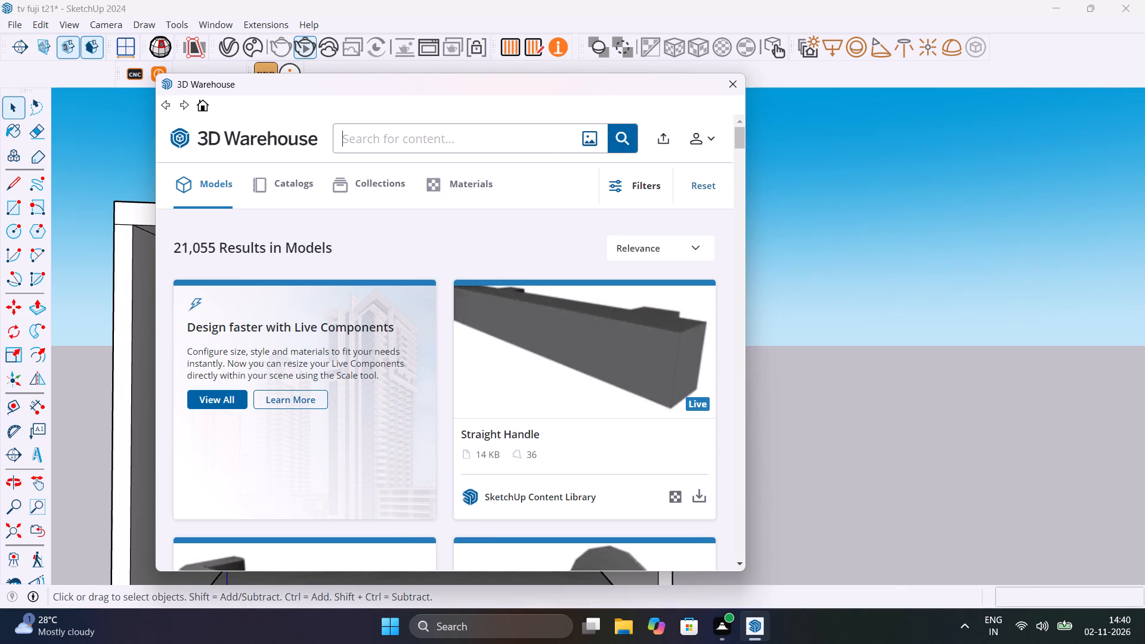
pyautogui.write('TV')
pyautogui.press('Return')
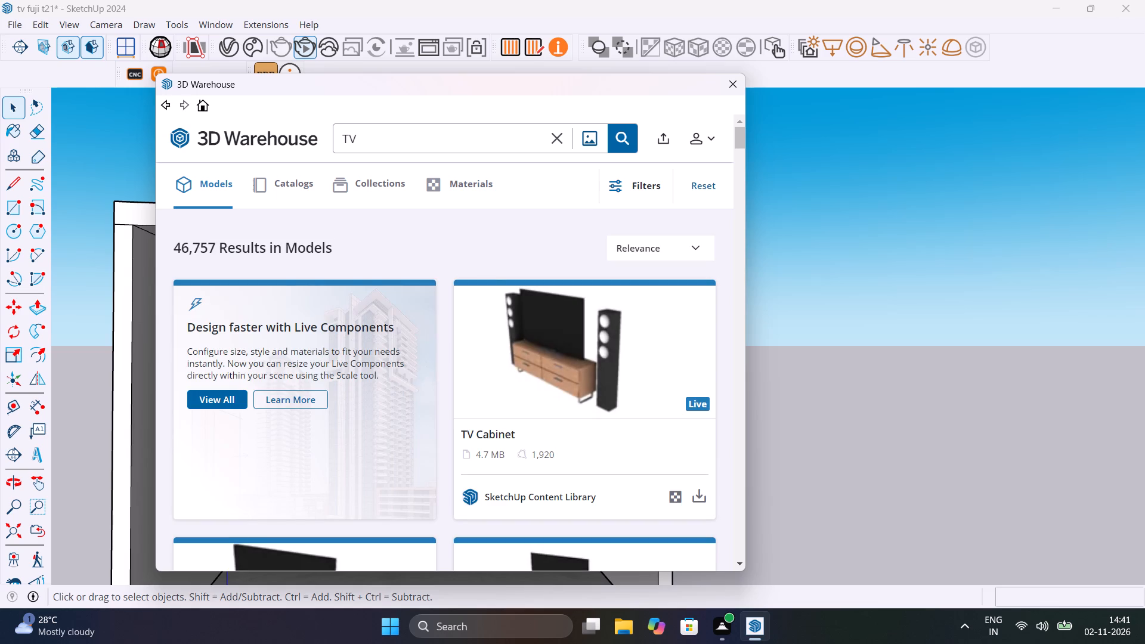
# Load the 102 KB black flat-screen model "Tv" from the 3D Warehouse results and place it in the open area beside the room.
pyautogui.scroll(-4, 497, 265)
pyautogui.scroll(-3, 530, 348)
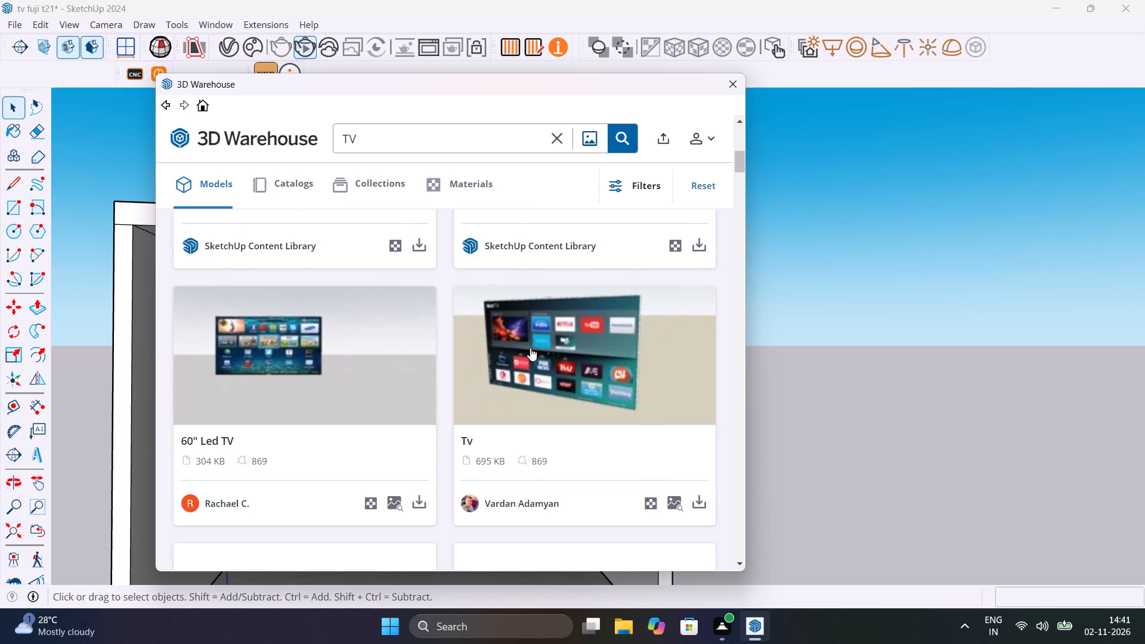
pyautogui.scroll(-3, 530, 348)
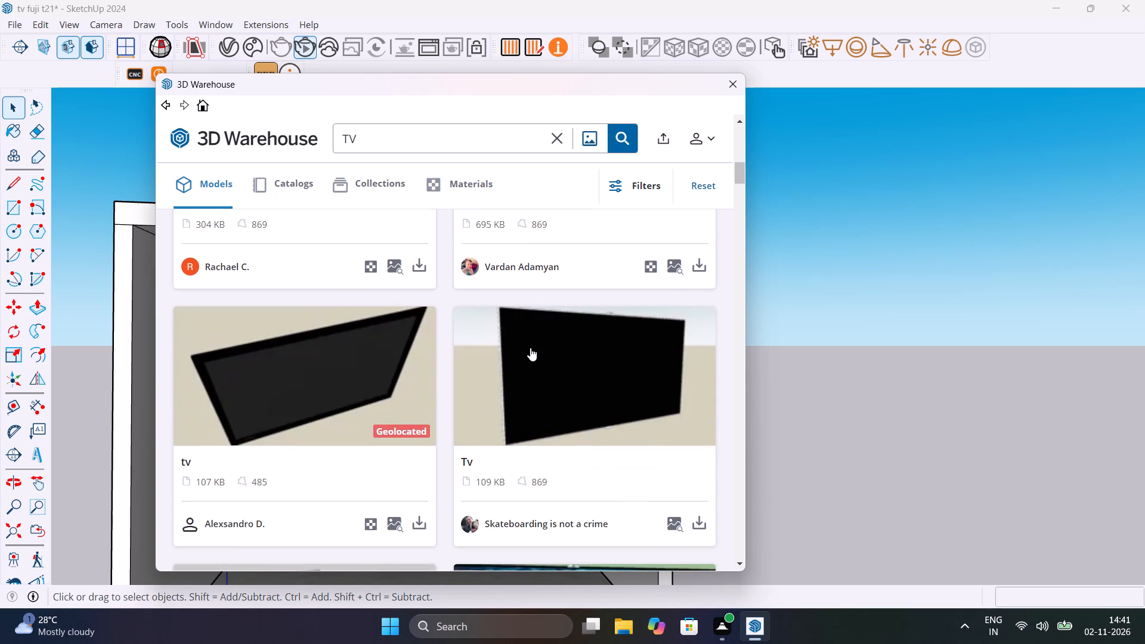
pyautogui.scroll(-3, 530, 348)
pyautogui.scroll(1, 569, 327)
pyautogui.scroll(-10, 569, 327)
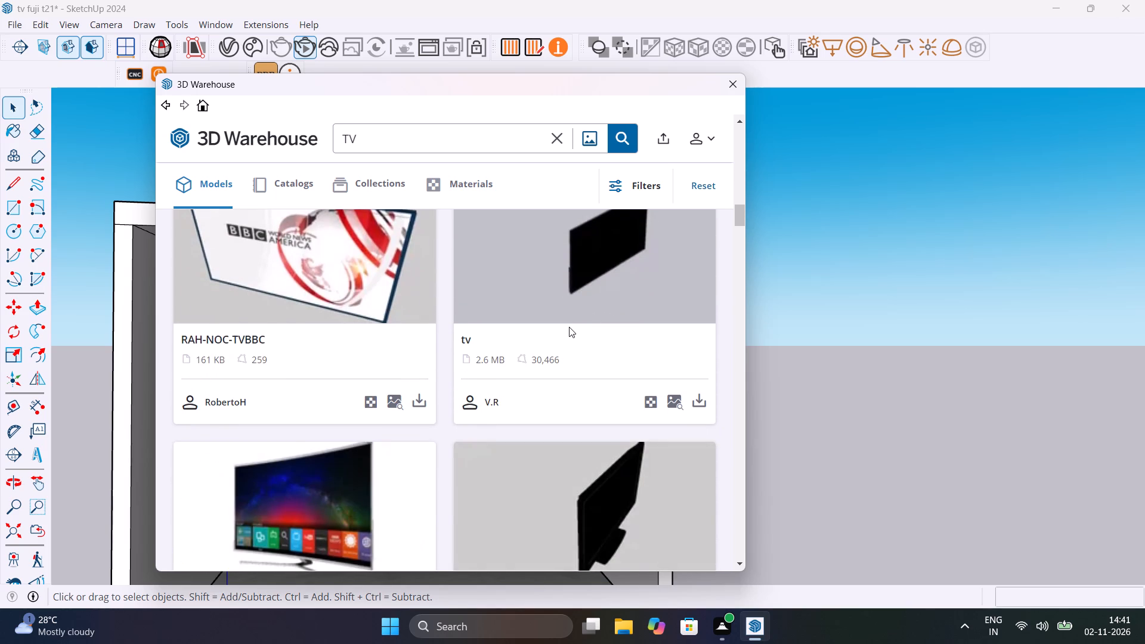
pyautogui.scroll(1, 569, 327)
pyautogui.scroll(-7, 569, 327)
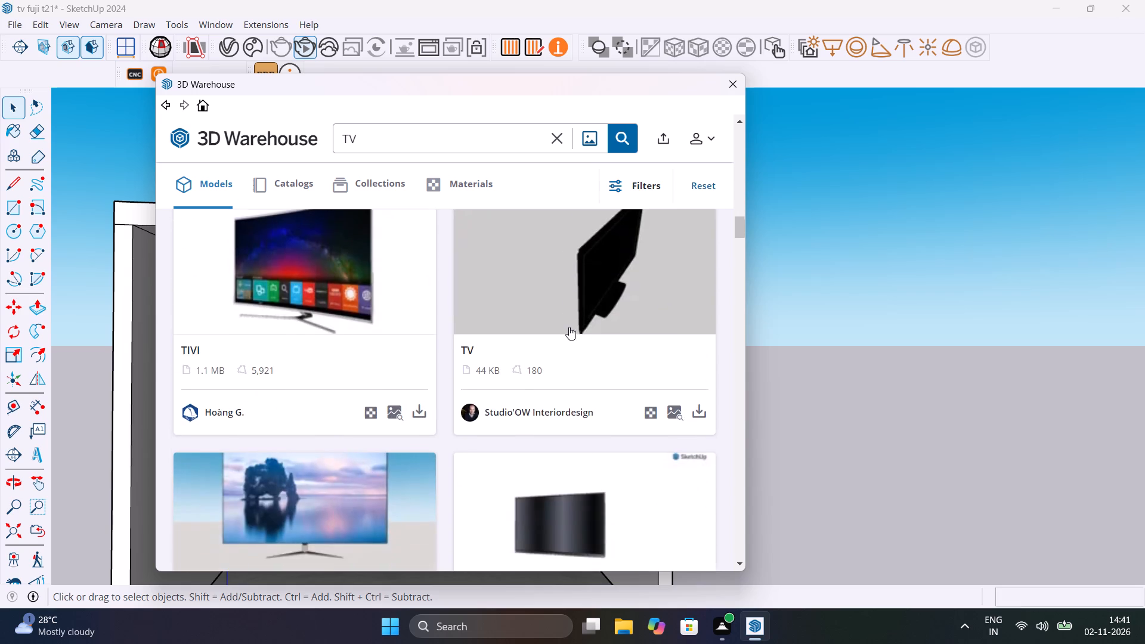
pyautogui.scroll(-3, 569, 327)
pyautogui.scroll(3, 569, 327)
pyautogui.scroll(-5, 569, 327)
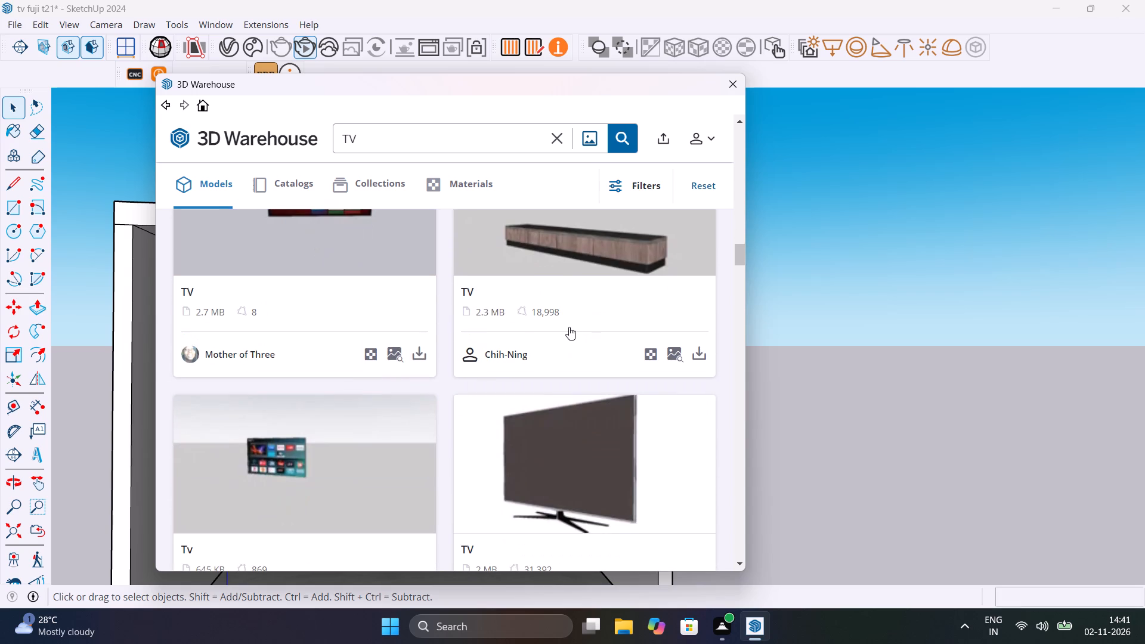
pyautogui.scroll(1, 569, 327)
pyautogui.scroll(-9, 569, 327)
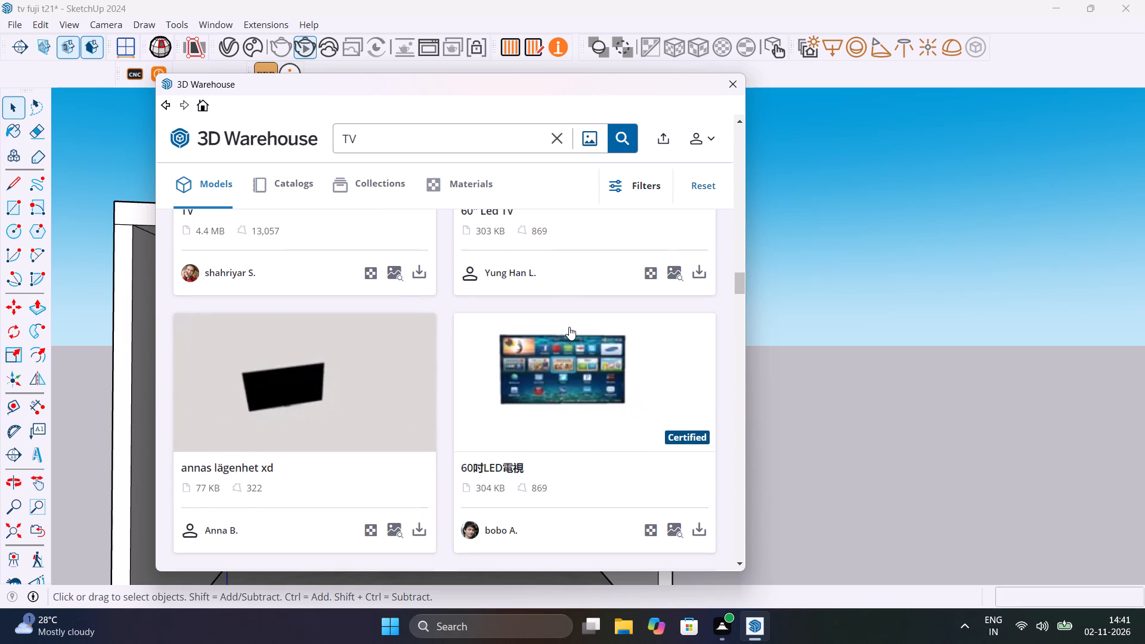
pyautogui.scroll(-5, 569, 327)
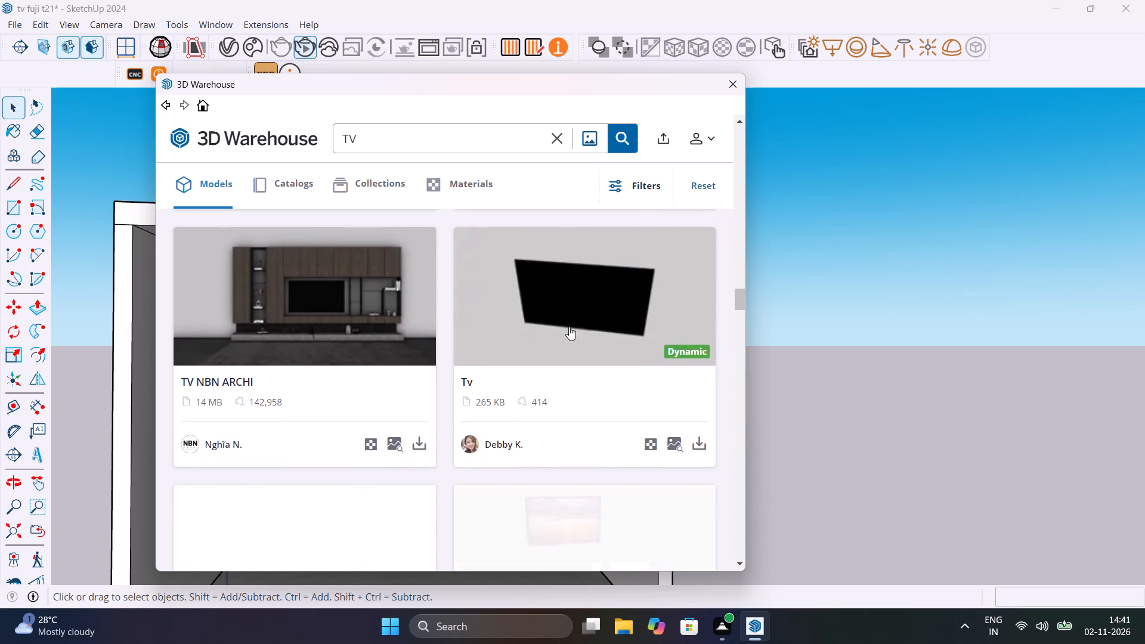
pyautogui.scroll(-3, 569, 327)
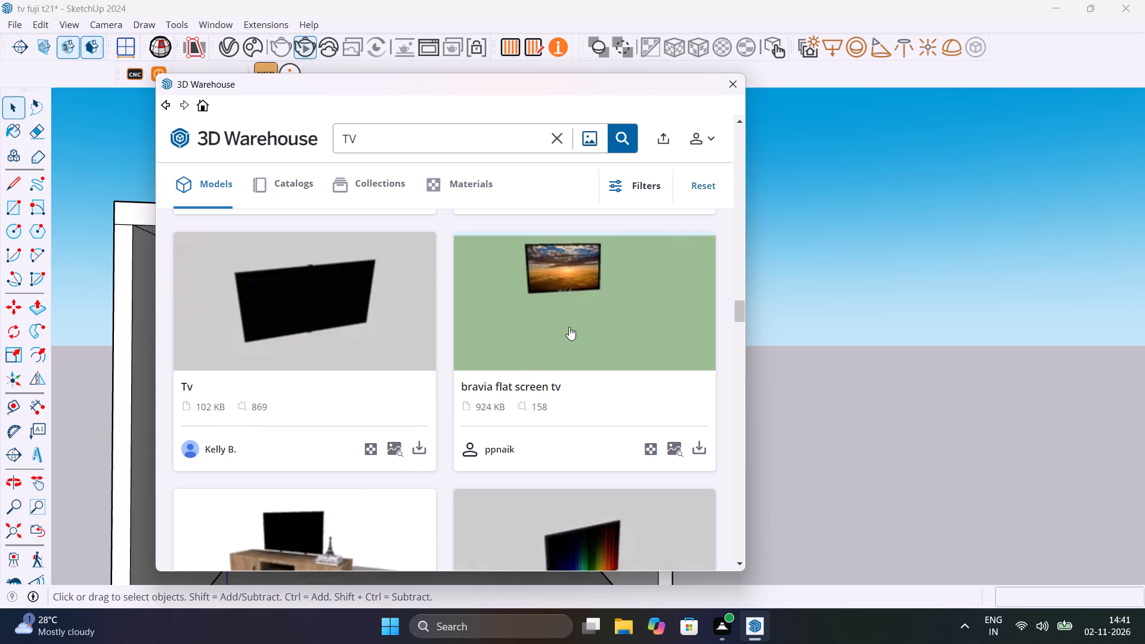
pyautogui.click(419, 448)
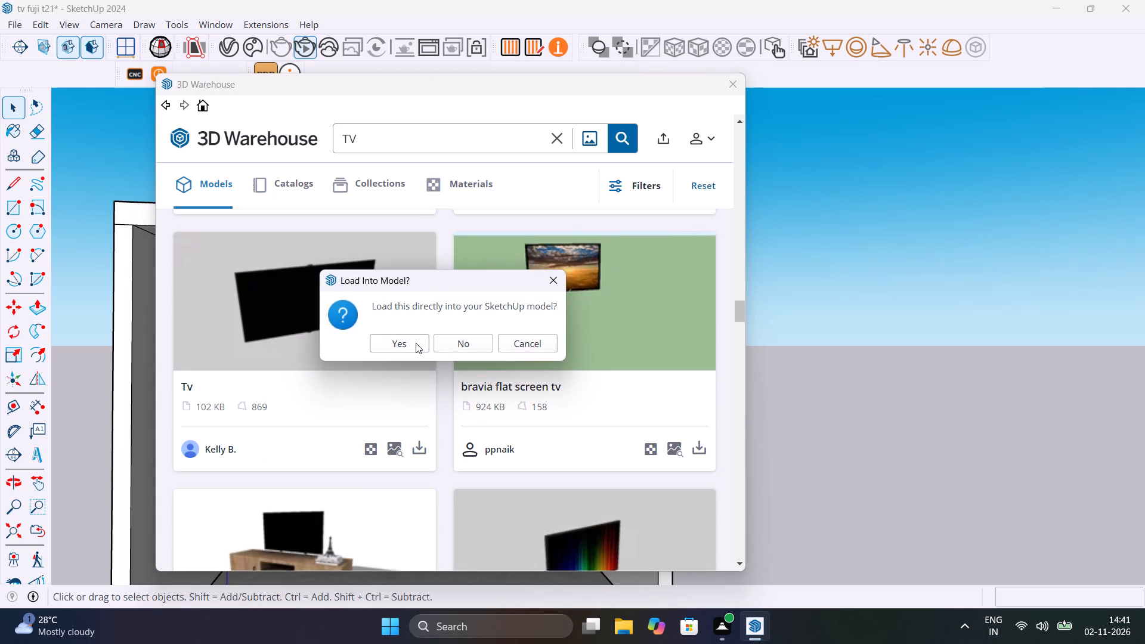
pyautogui.click(416, 343)
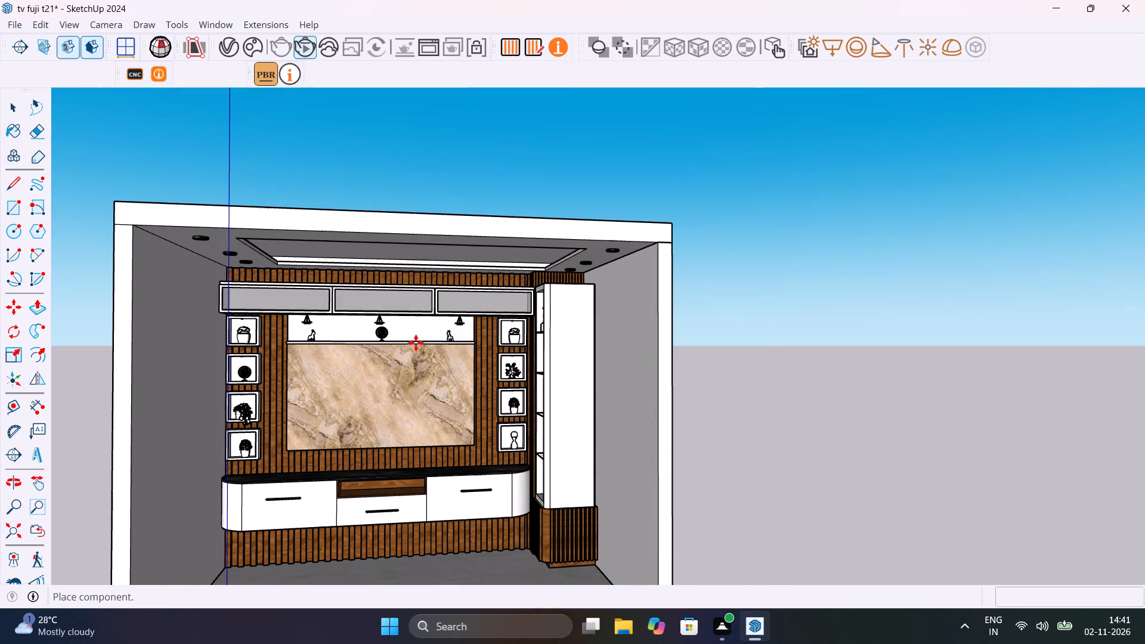
pyautogui.click(740, 502)
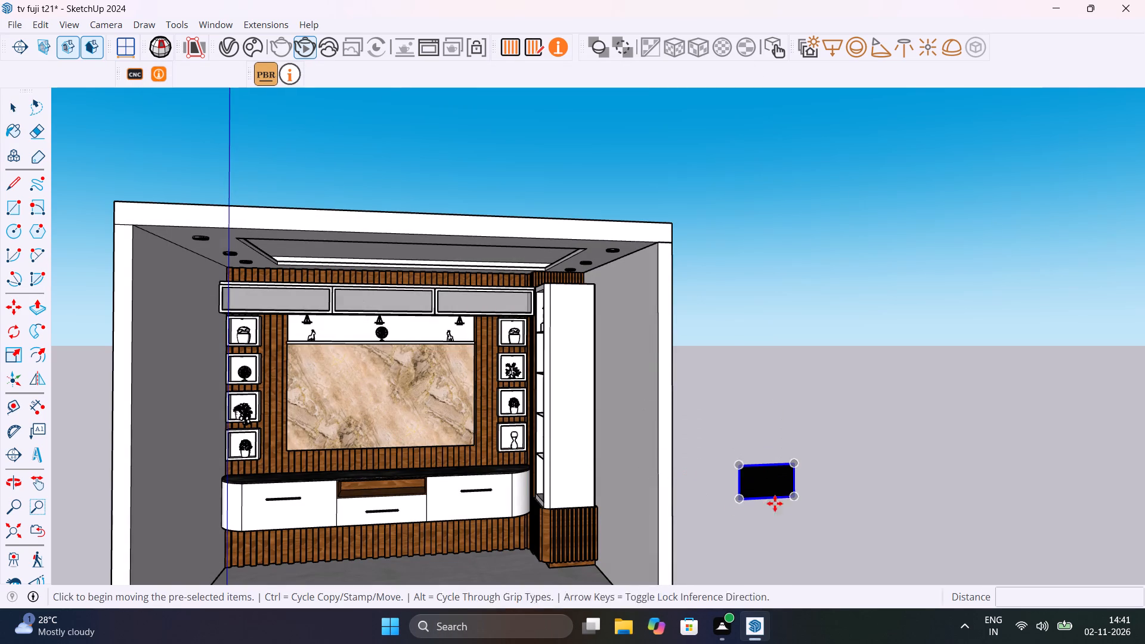
pyautogui.scroll(10, 788, 504)
pyautogui.moveTo(787, 504); pyautogui.dragTo(686, 574, button='middle')
pyautogui.scroll(3, 919, 450)
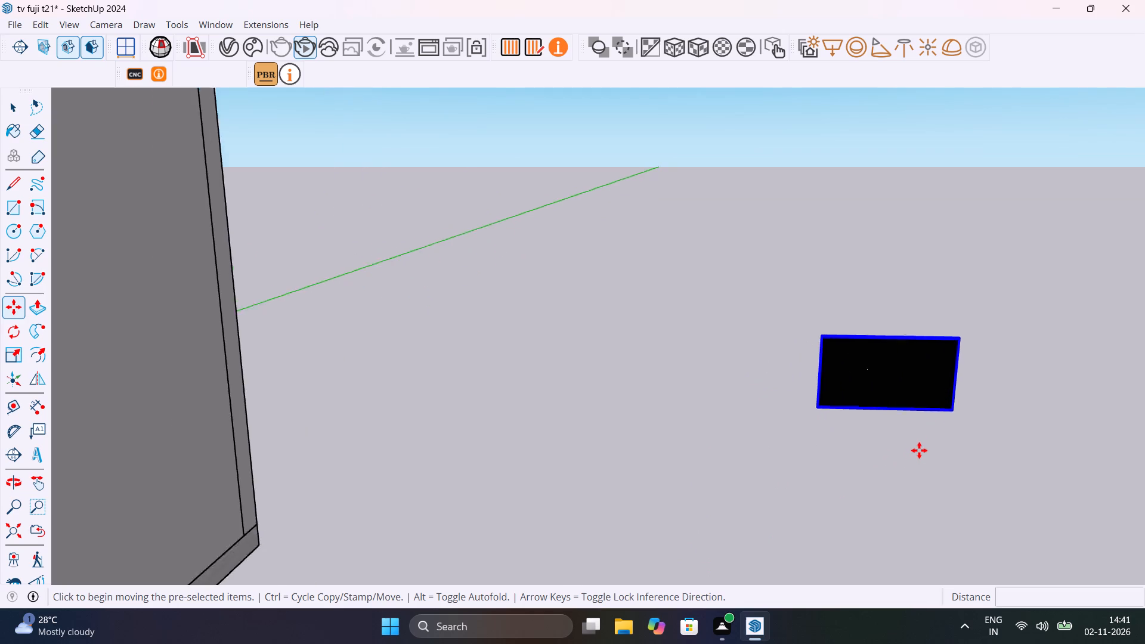
pyautogui.scroll(1, 919, 450)
pyautogui.scroll(-16, 919, 450)
pyautogui.press('space')
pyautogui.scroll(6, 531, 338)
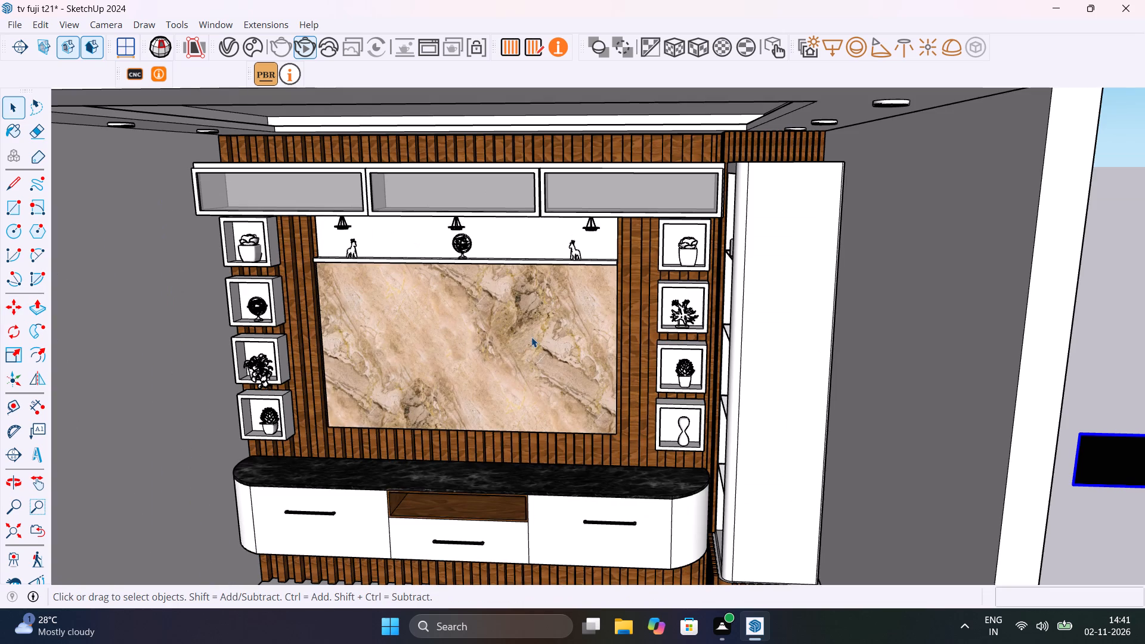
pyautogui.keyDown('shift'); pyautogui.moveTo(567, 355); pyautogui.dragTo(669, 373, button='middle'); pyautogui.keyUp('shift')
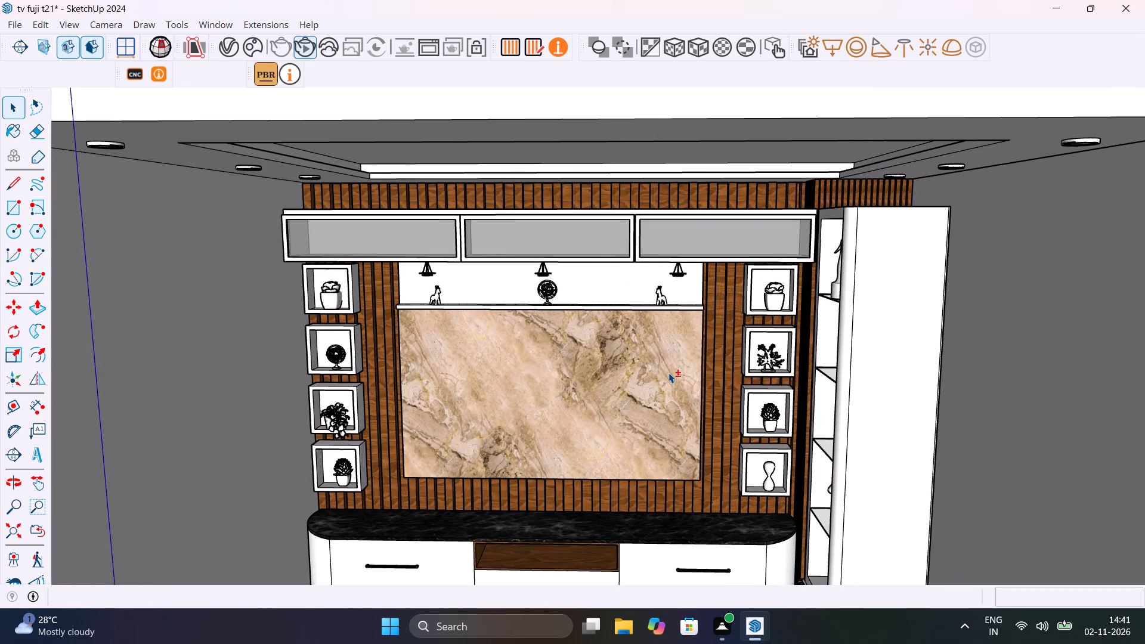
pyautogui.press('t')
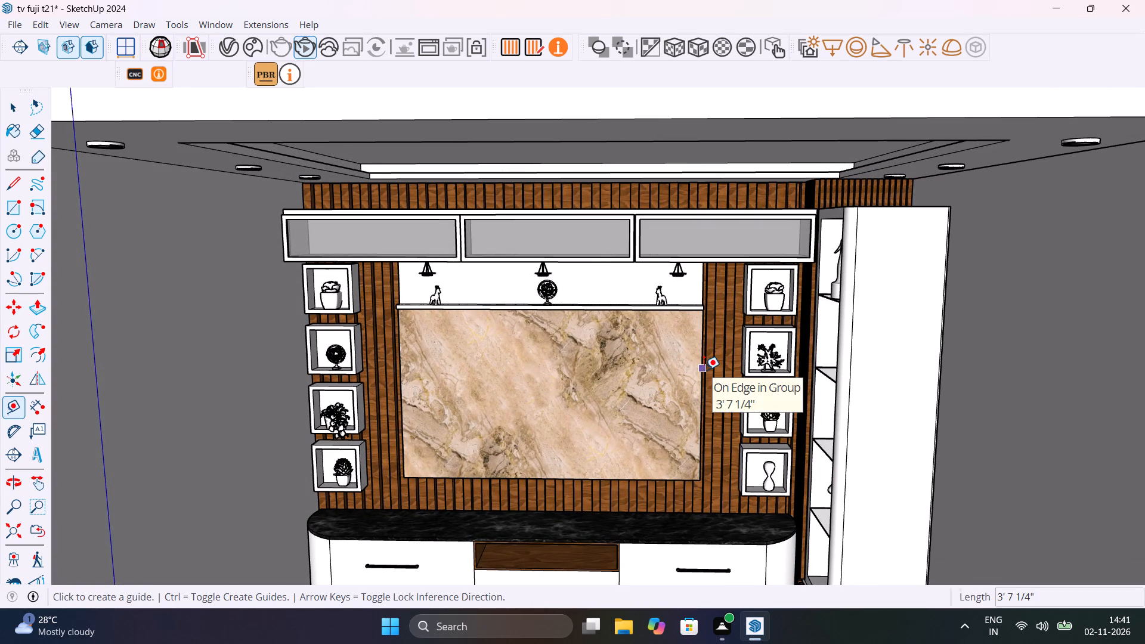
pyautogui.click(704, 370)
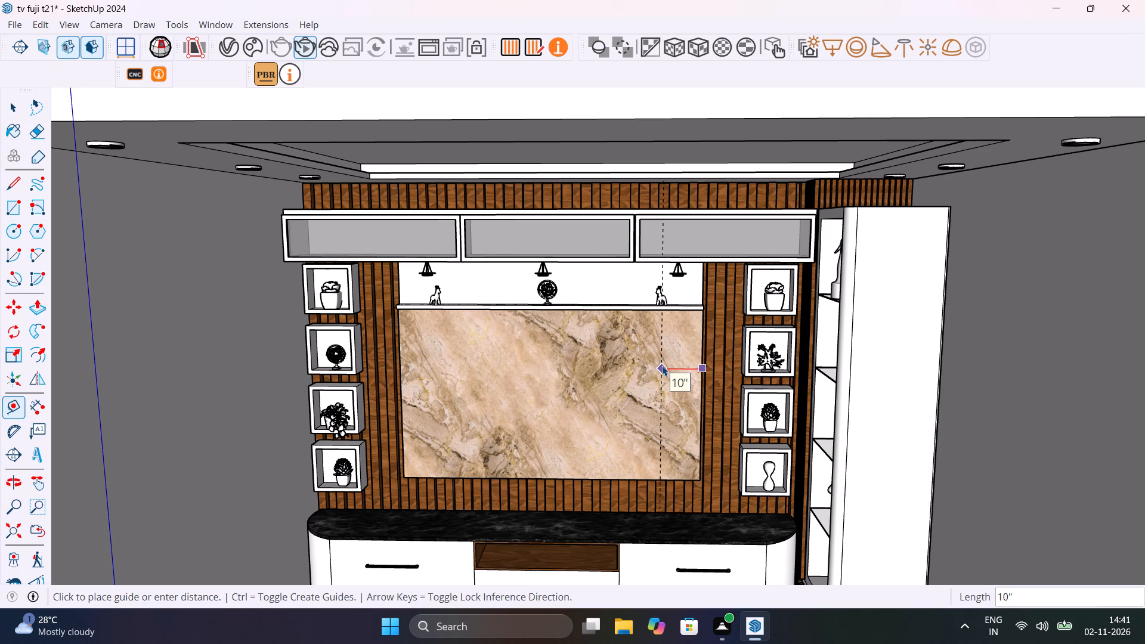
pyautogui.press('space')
# Dimension the marble panel's width between its two bottom corners, placing the dimension line across the lower part of the panel.
pyautogui.click(41, 412)
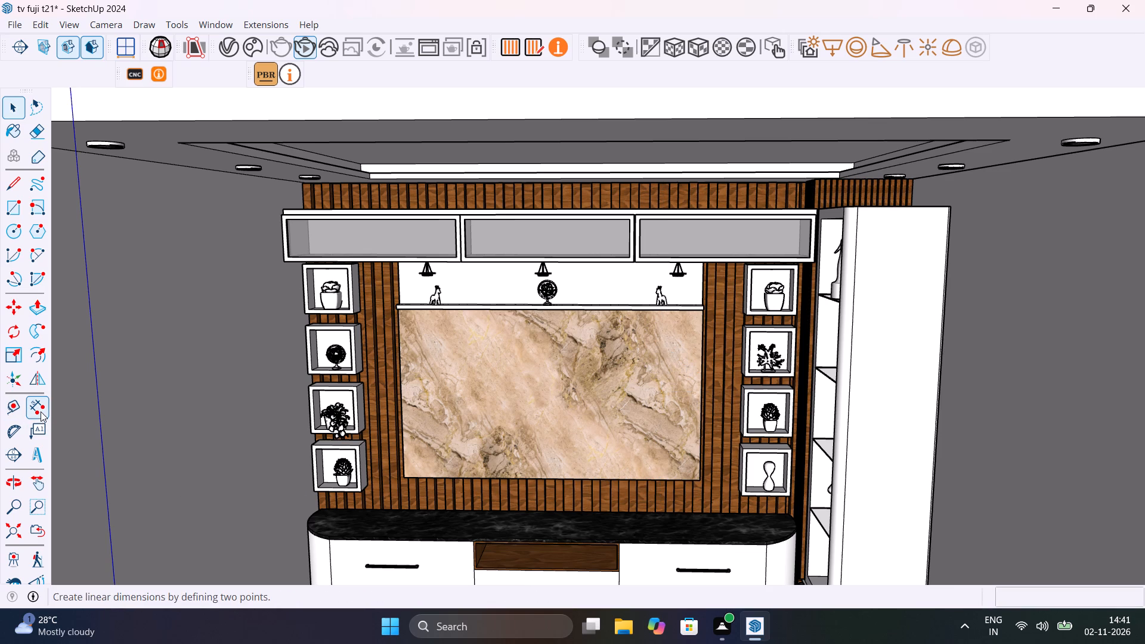
pyautogui.click(407, 474)
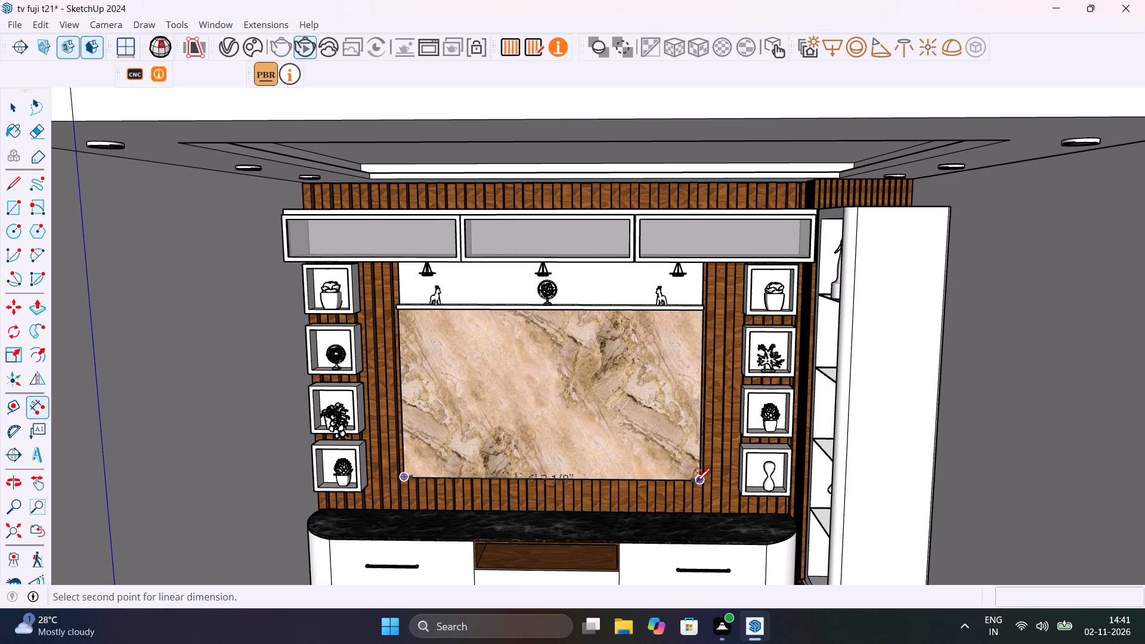
pyautogui.click(698, 481)
pyautogui.click(701, 433)
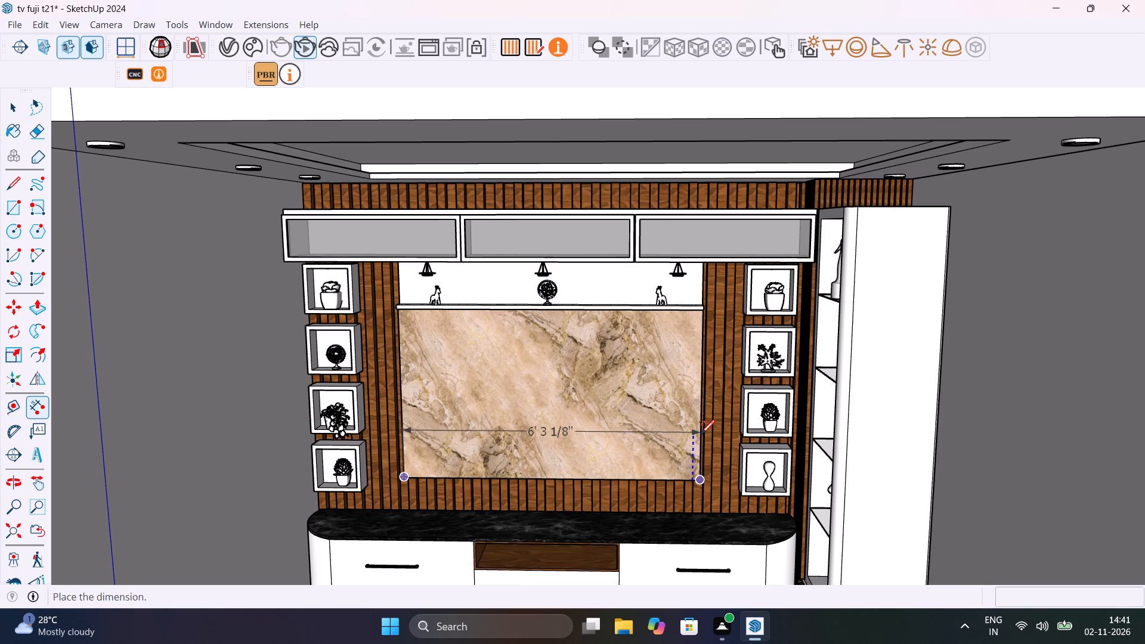
pyautogui.press('Escape')
# Add a vertical guide near the marble panel's centre, about 3' 2 3/4" in from its right edge.
pyautogui.scroll(5, 538, 314)
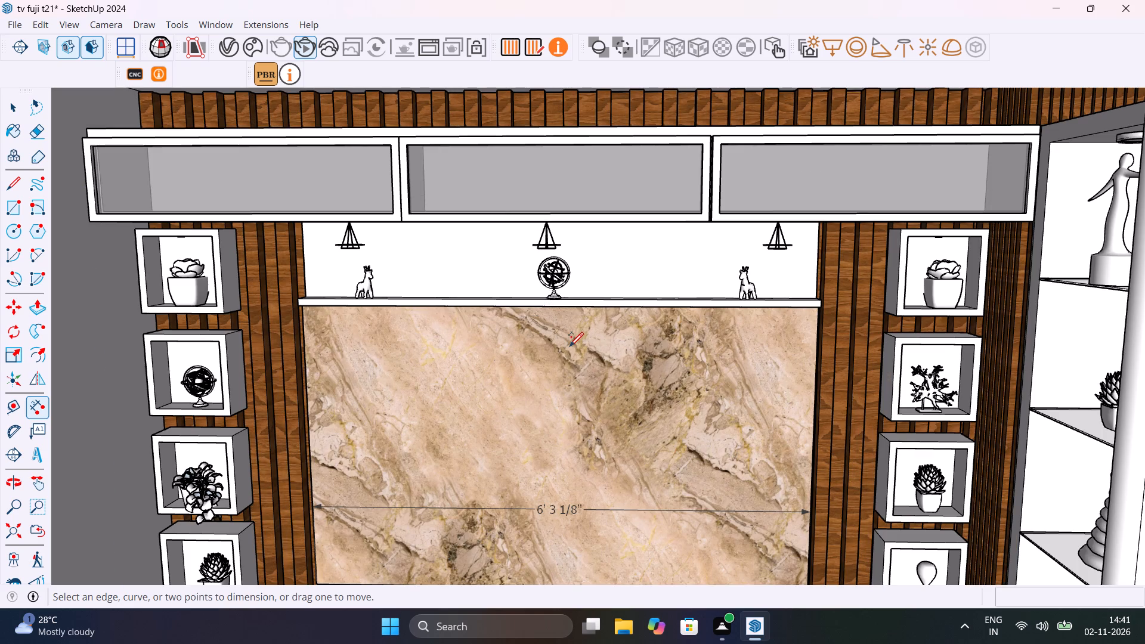
pyautogui.press('t')
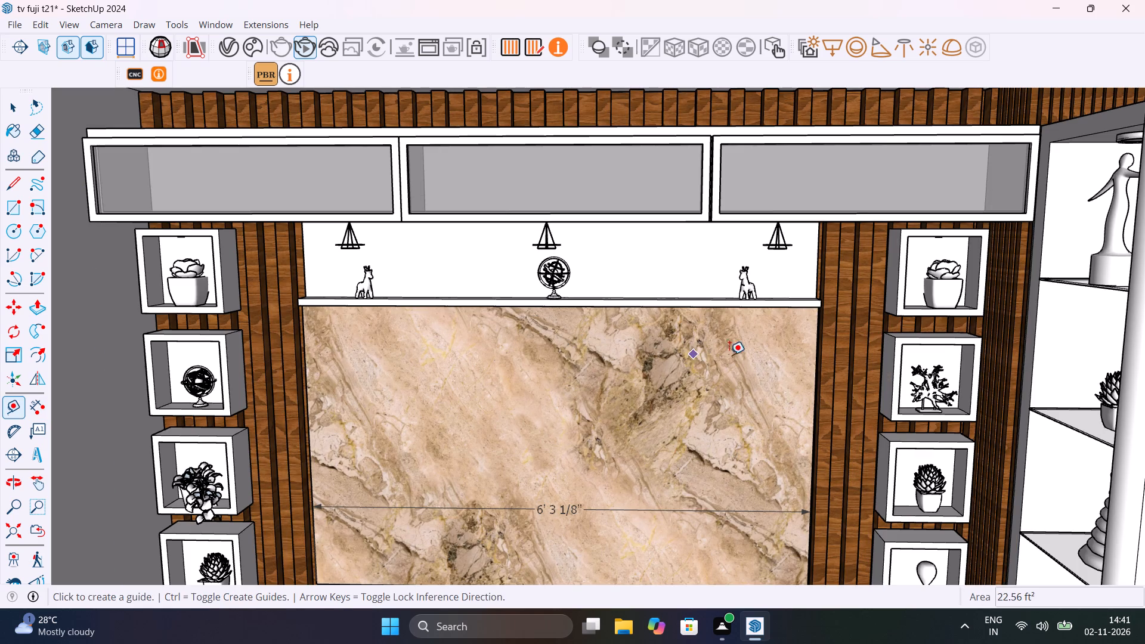
pyautogui.click(813, 431)
pyautogui.scroll(-6, 656, 429)
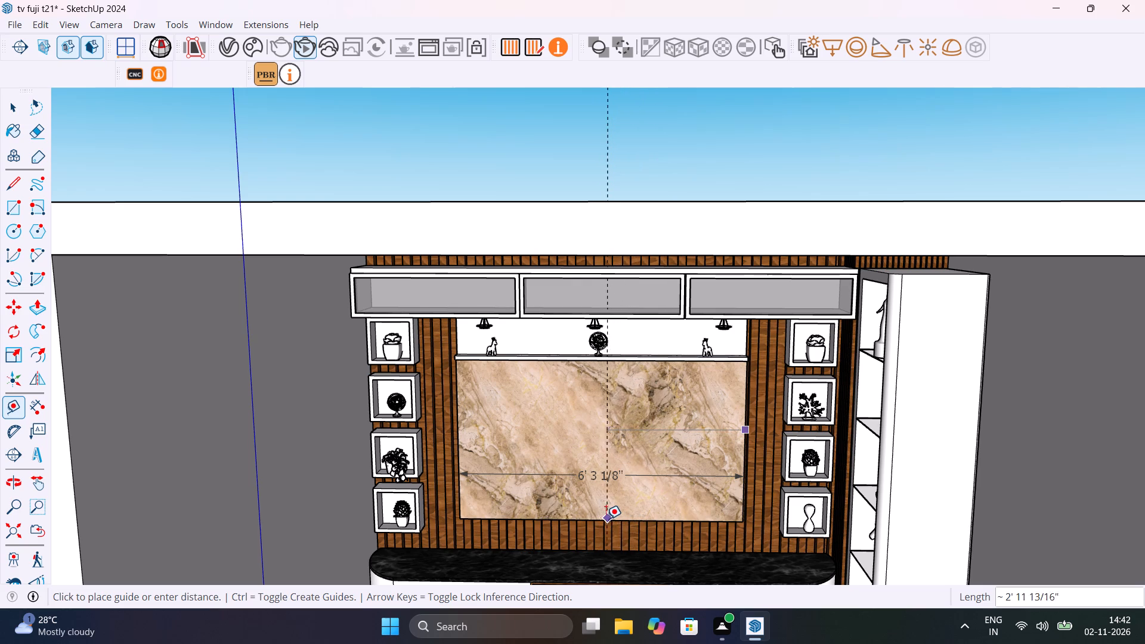
pyautogui.scroll(12, 531, 522)
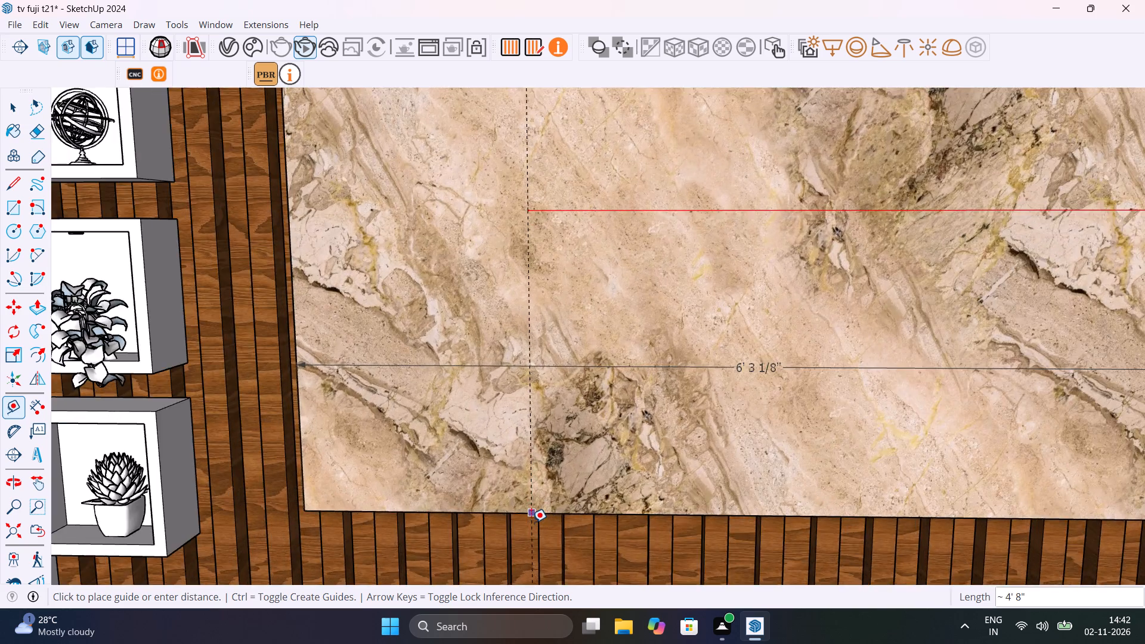
pyautogui.scroll(4, 531, 522)
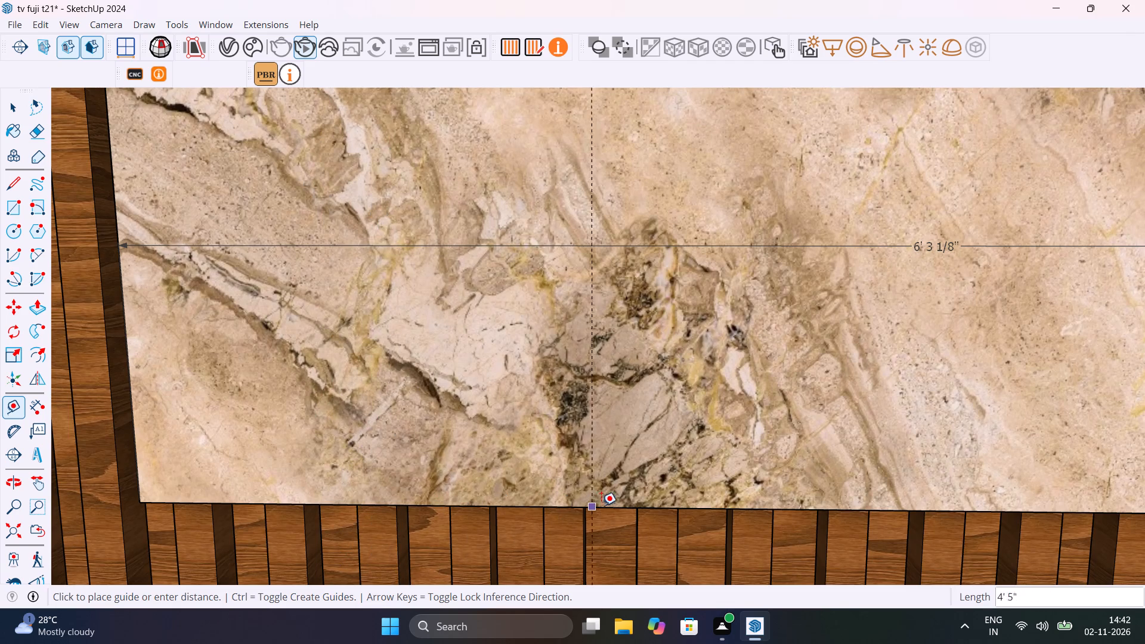
pyautogui.scroll(-5, 668, 504)
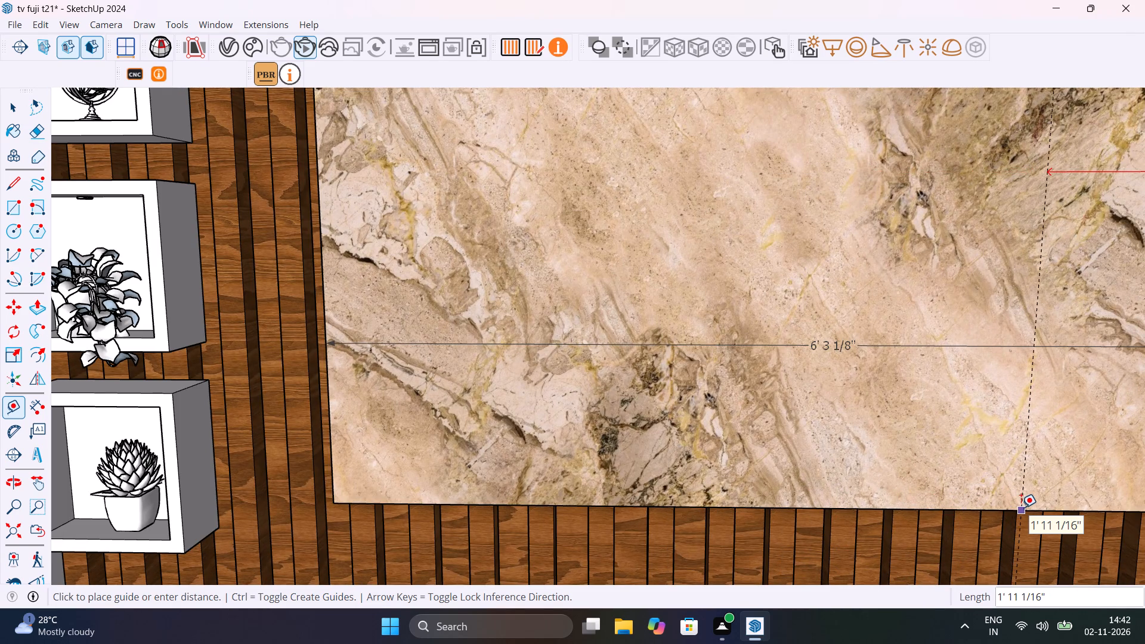
pyautogui.moveTo(1018, 507); pyautogui.dragTo(591, 462, button='middle')
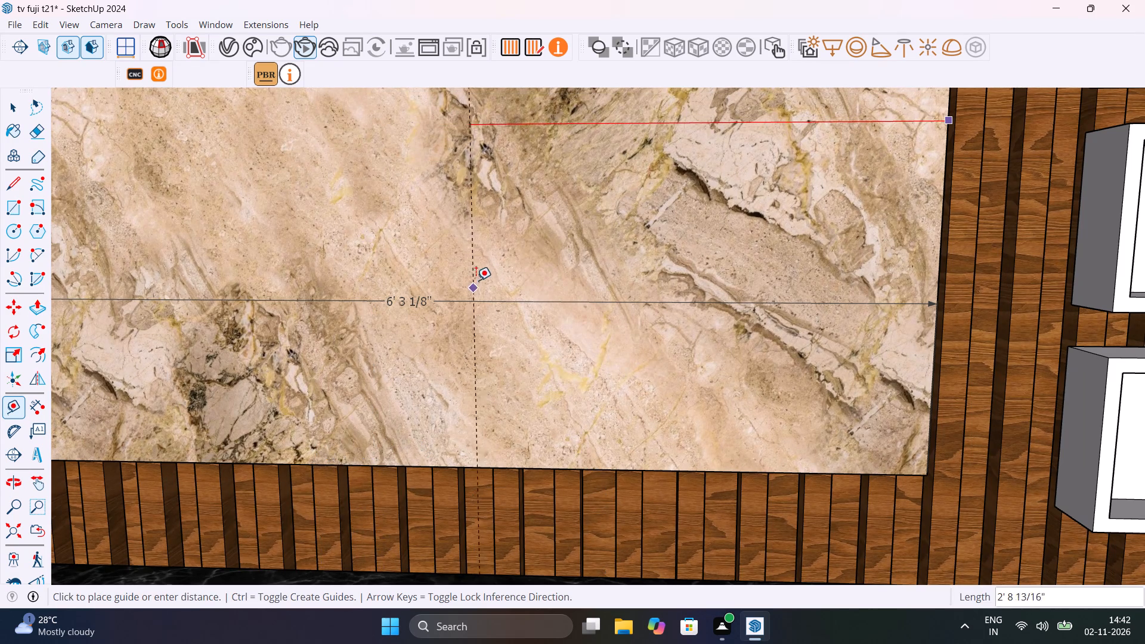
pyautogui.keyDown('shift'); pyautogui.moveTo(490, 258); pyautogui.dragTo(638, 462, button='middle'); pyautogui.keyUp('shift')
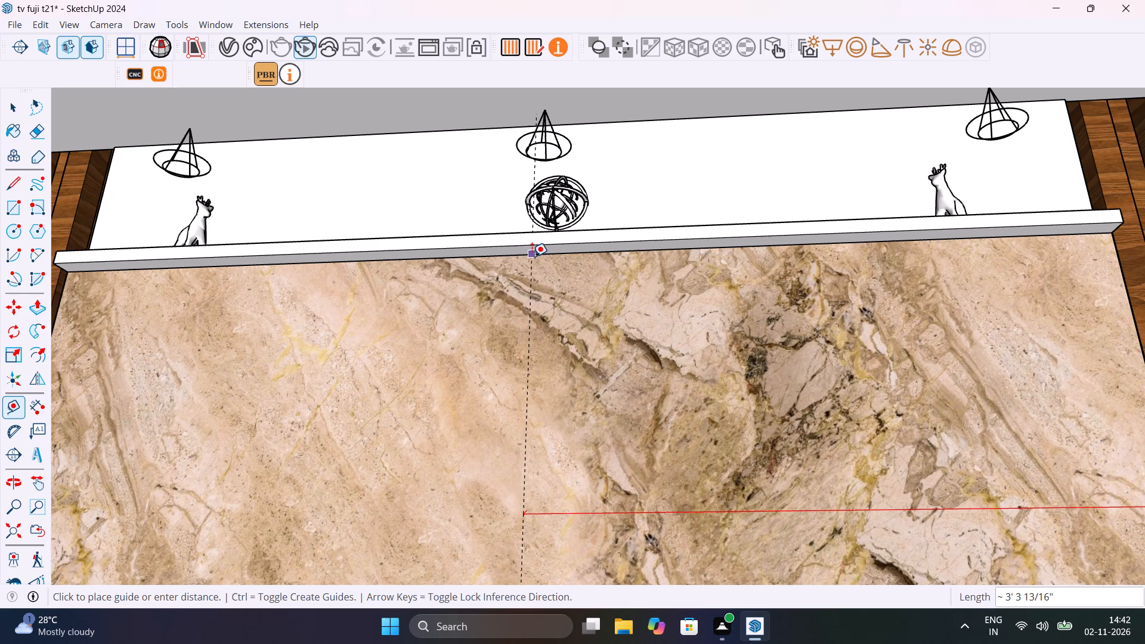
pyautogui.scroll(11, 438, 255)
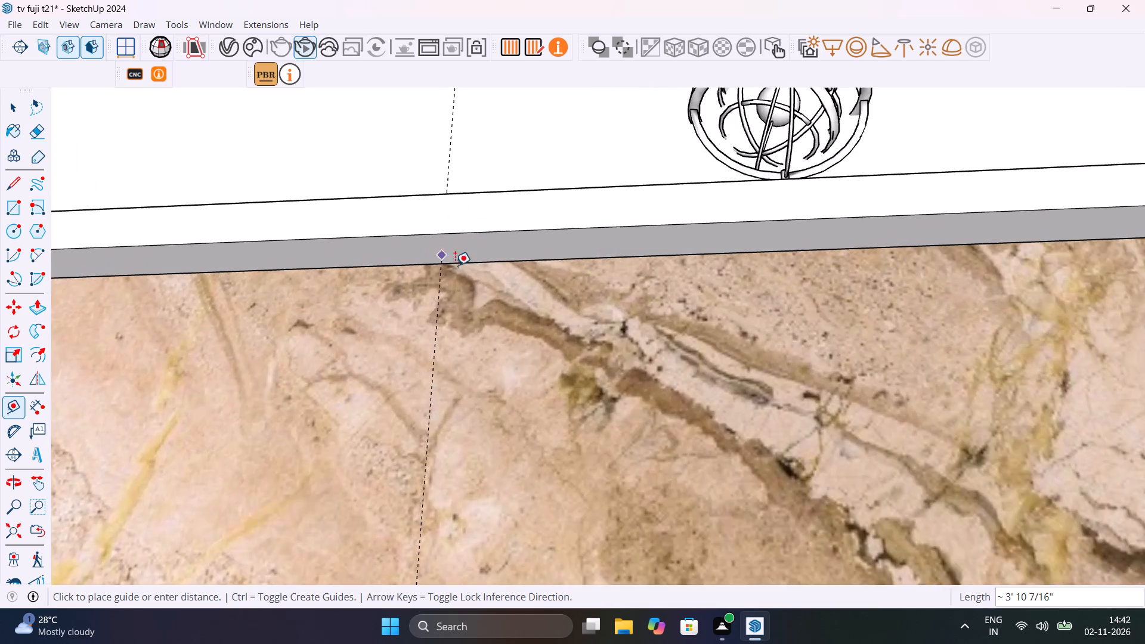
pyautogui.moveTo(490, 276); pyautogui.dragTo(507, 189, button='middle')
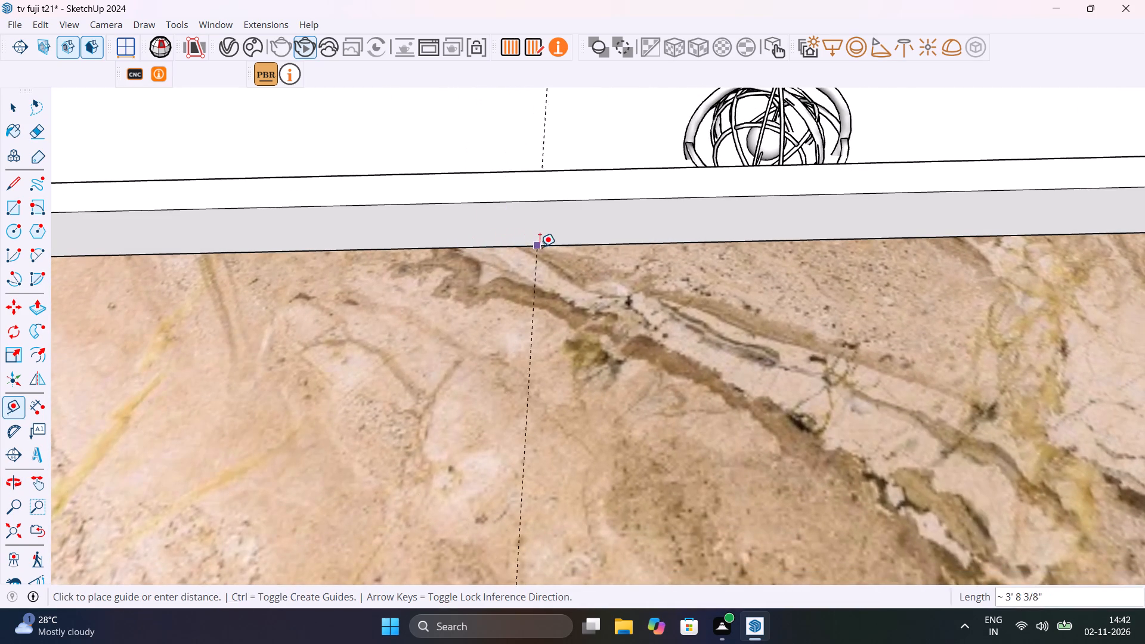
pyautogui.click(757, 242)
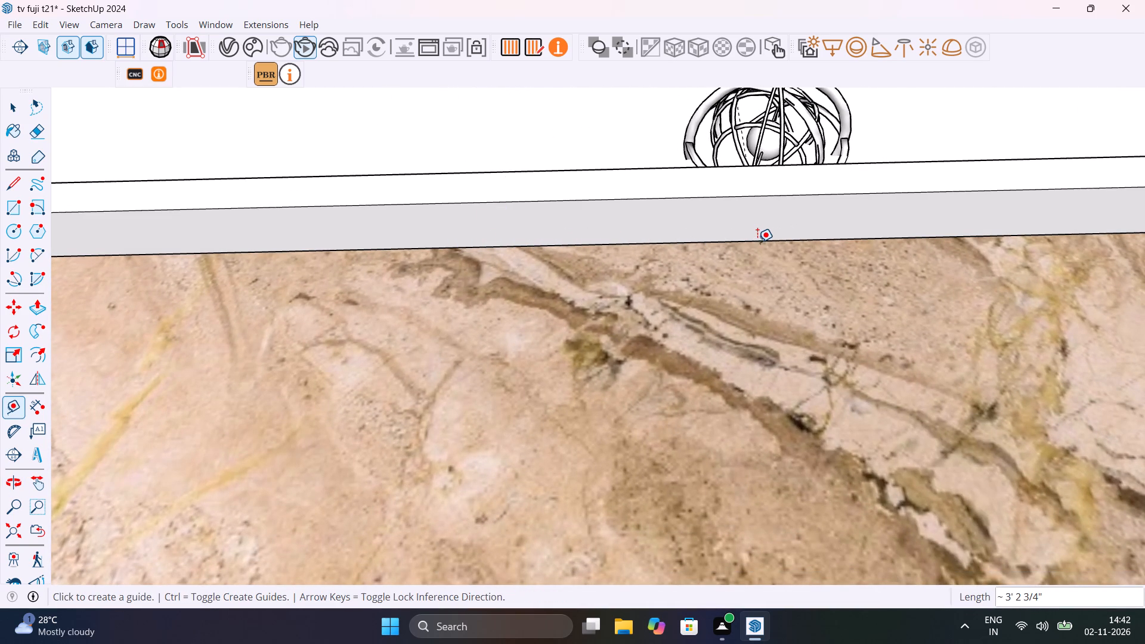
pyautogui.scroll(-15, 790, 255)
pyautogui.moveTo(829, 286); pyautogui.dragTo(908, 431, button='middle')
pyautogui.scroll(-1, 906, 403)
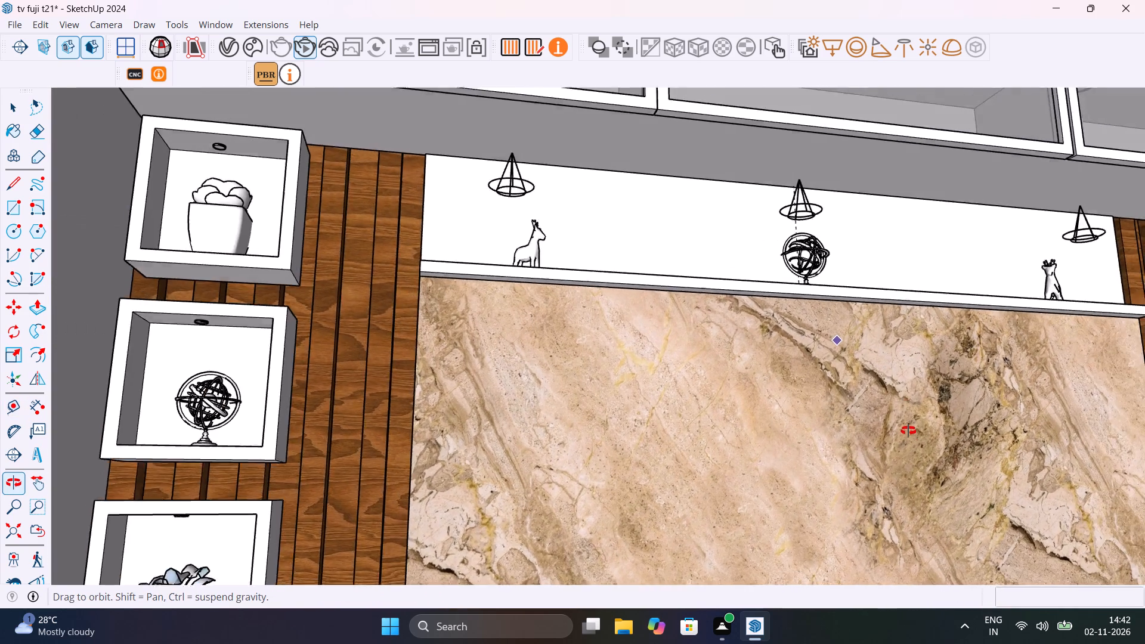
# Add a vertical guide on the marble panel, 3' 2 5/16" in from its right edge.
pyautogui.moveTo(908, 431); pyautogui.dragTo(698, 320, button='middle')
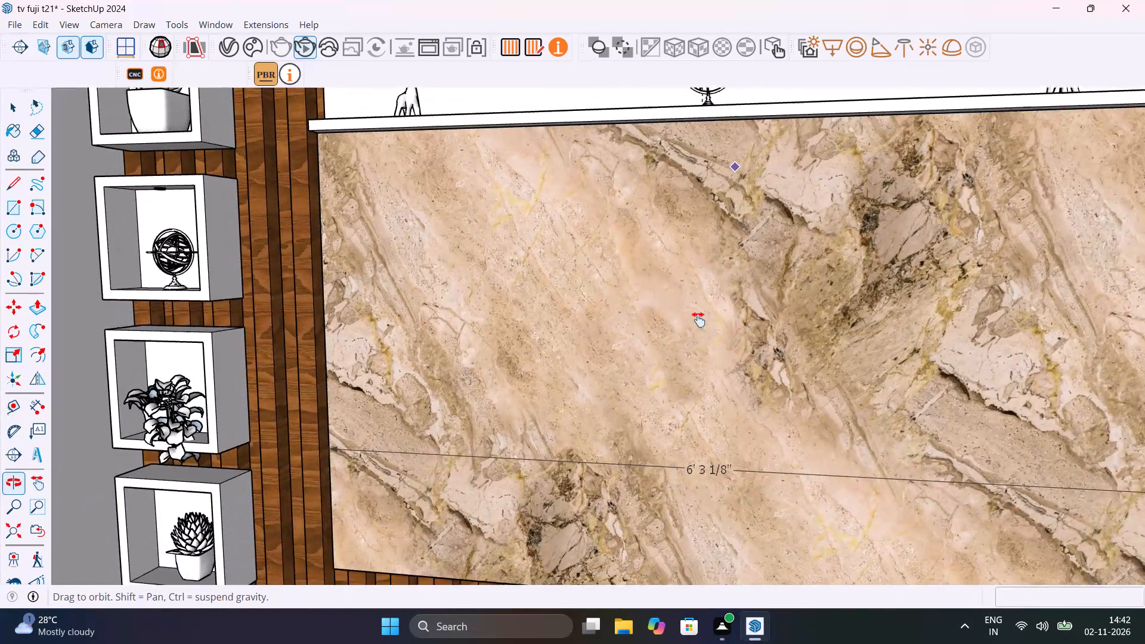
pyautogui.moveTo(698, 320); pyautogui.dragTo(736, 332, button='middle')
pyautogui.scroll(-5, 736, 349)
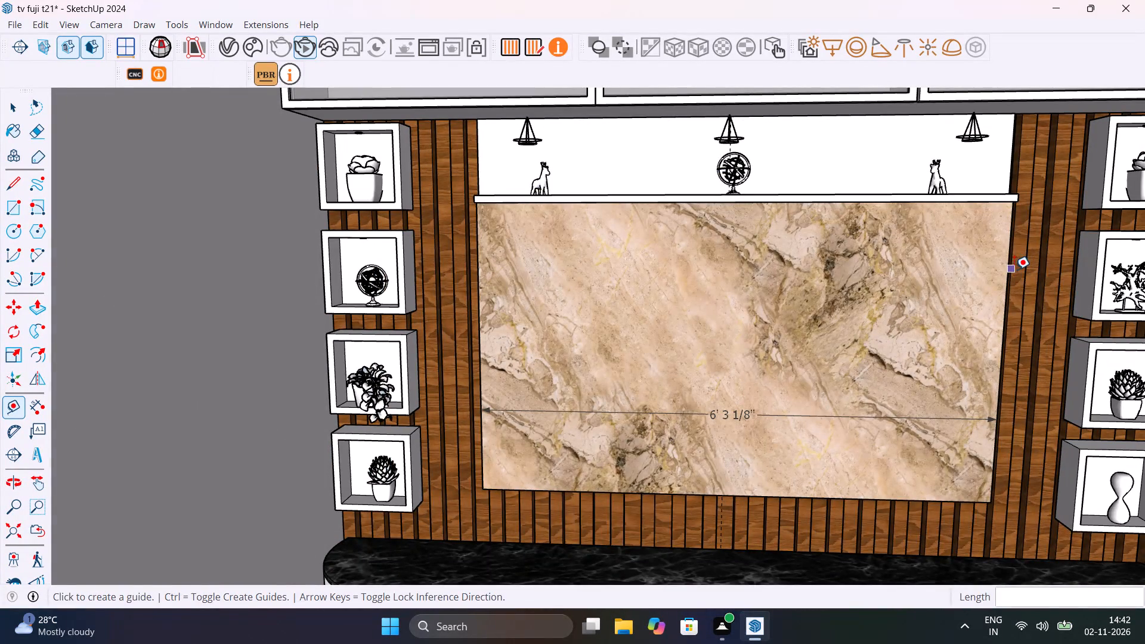
pyautogui.scroll(3, 1010, 244)
pyautogui.click(1009, 237)
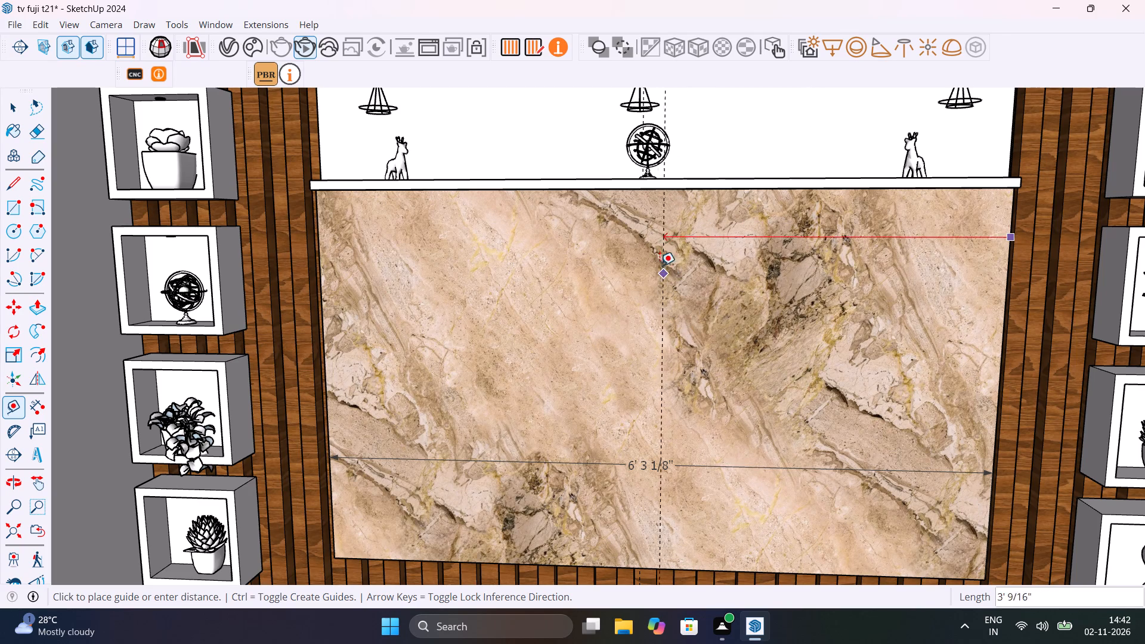
pyautogui.click(646, 208)
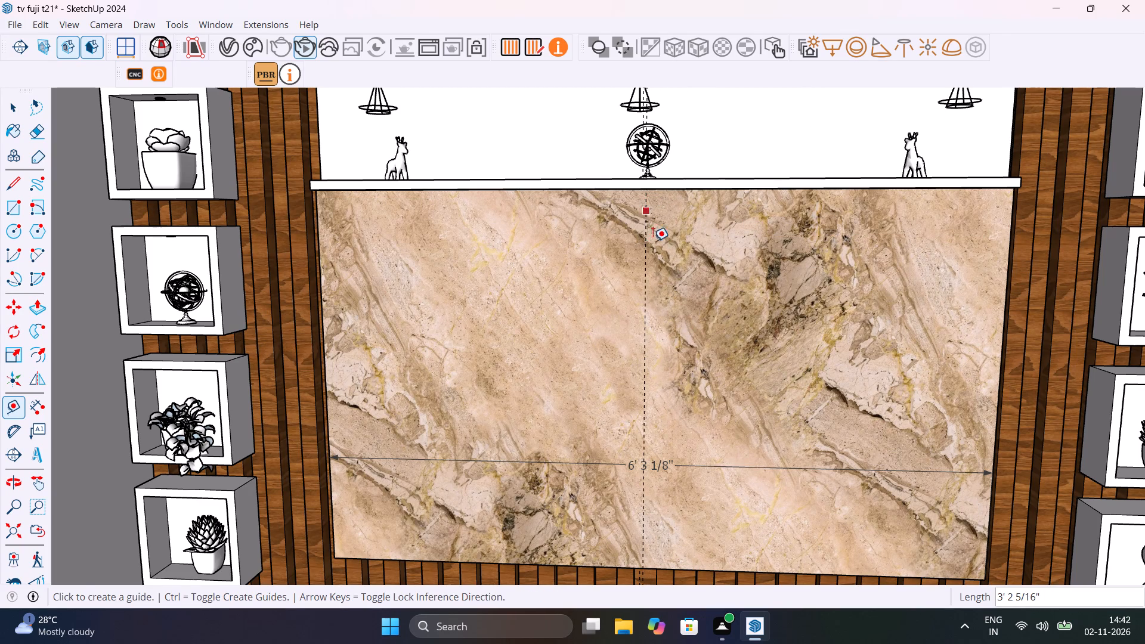
# Delete the width dimension across the lower part of the marble panel.
pyautogui.press('space')
pyautogui.click(717, 465)
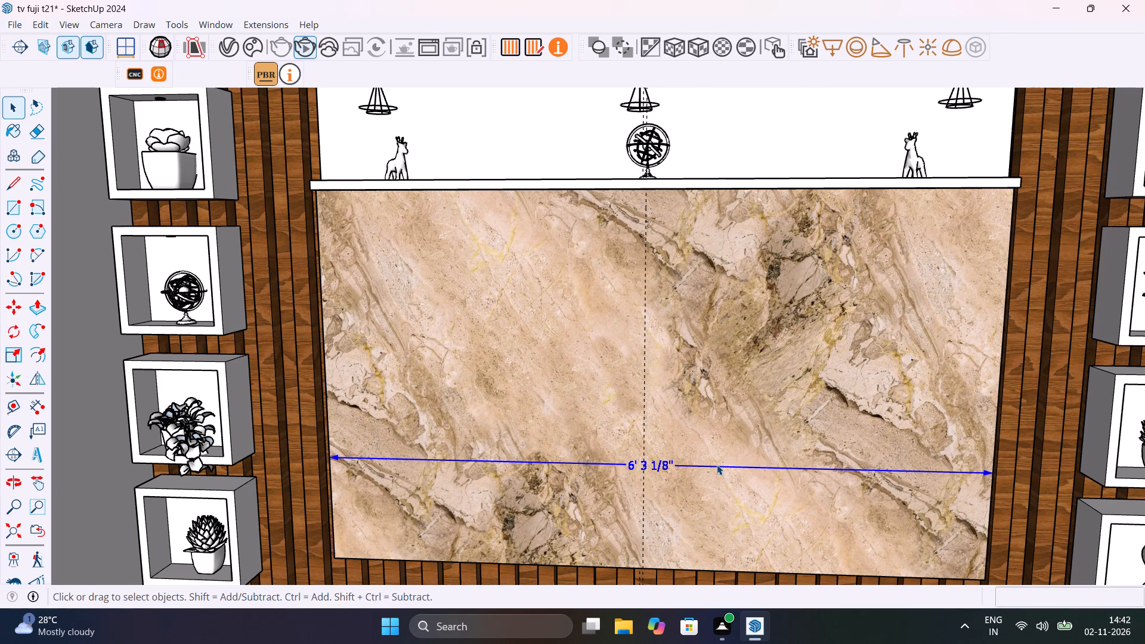
pyautogui.press('Delete')
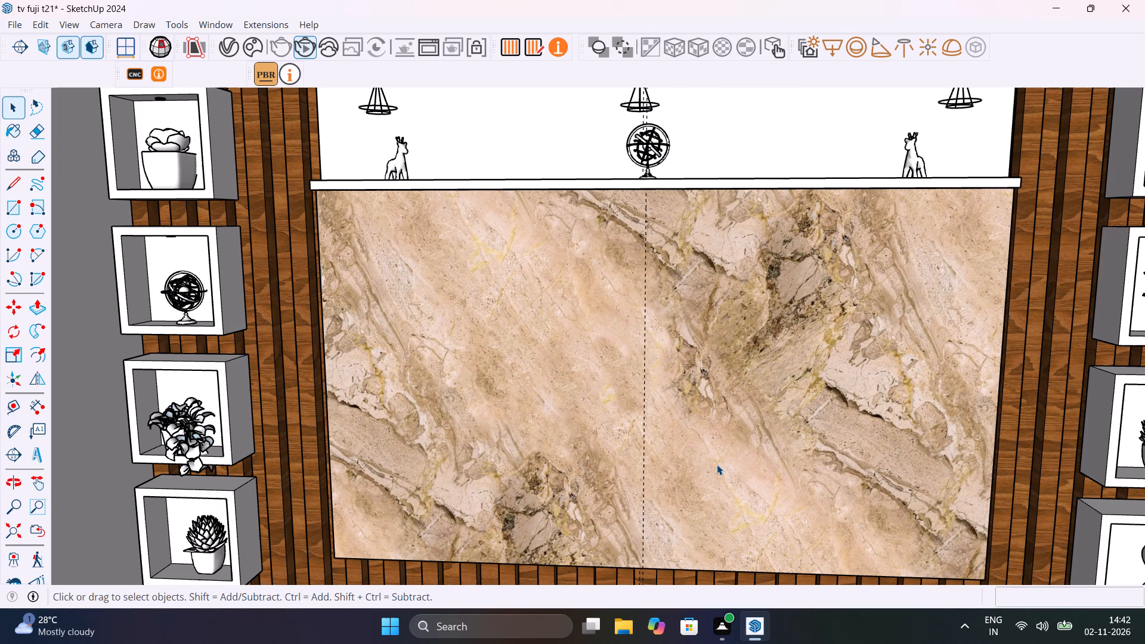
# Add a horizontal guide across the marble panel, 1' 9 5/8" above its bottom edge.
pyautogui.press('t')
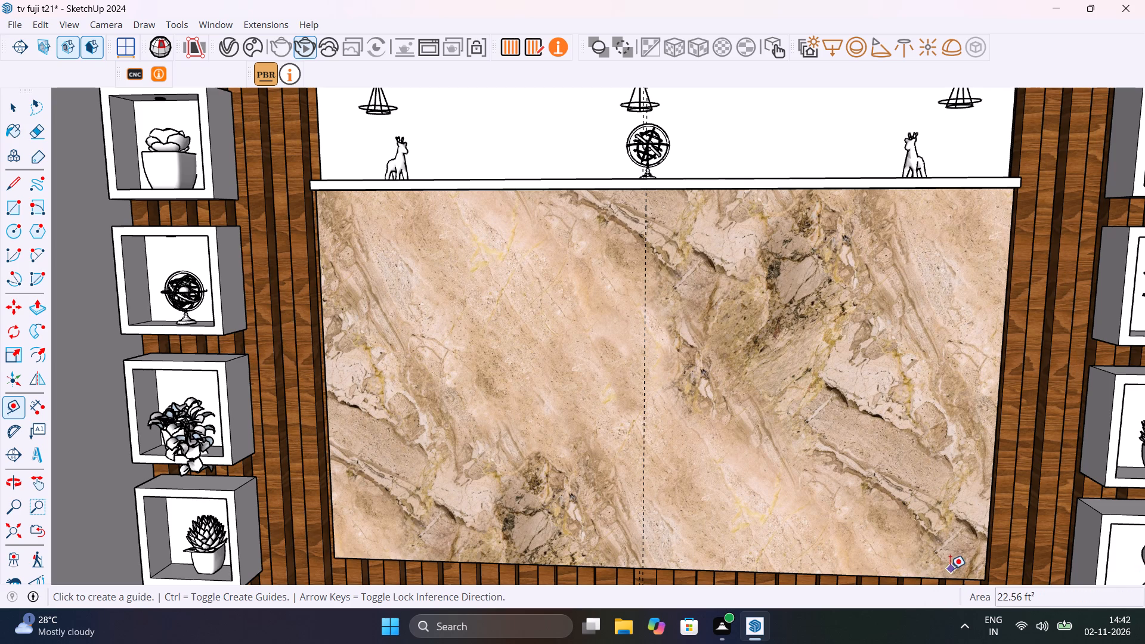
pyautogui.click(949, 576)
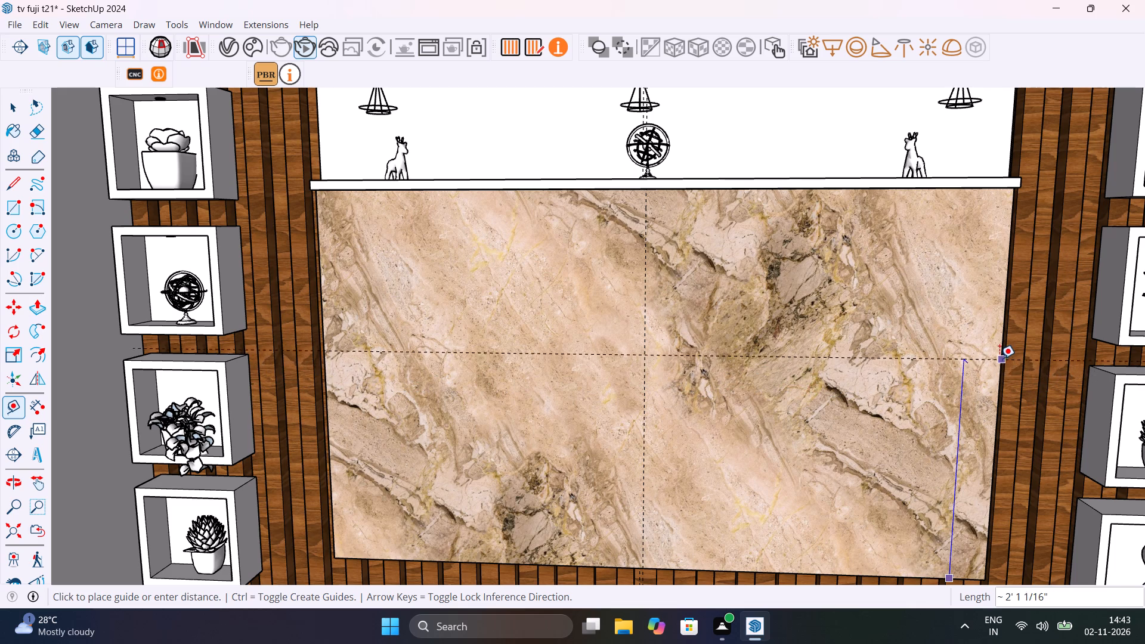
pyautogui.click(999, 400)
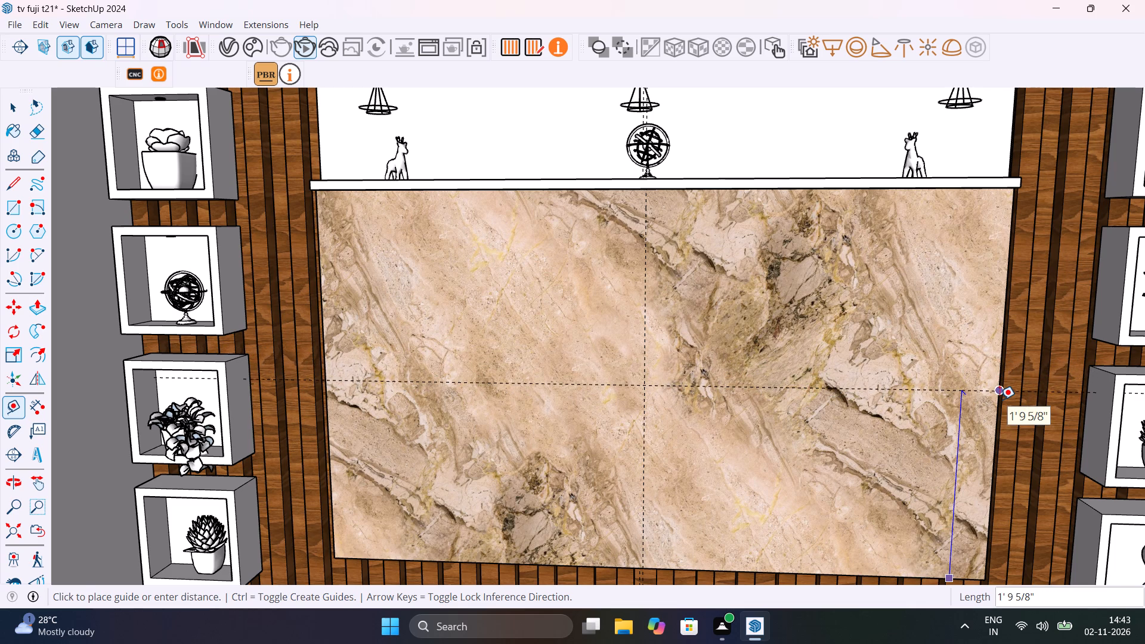
pyautogui.press('space')
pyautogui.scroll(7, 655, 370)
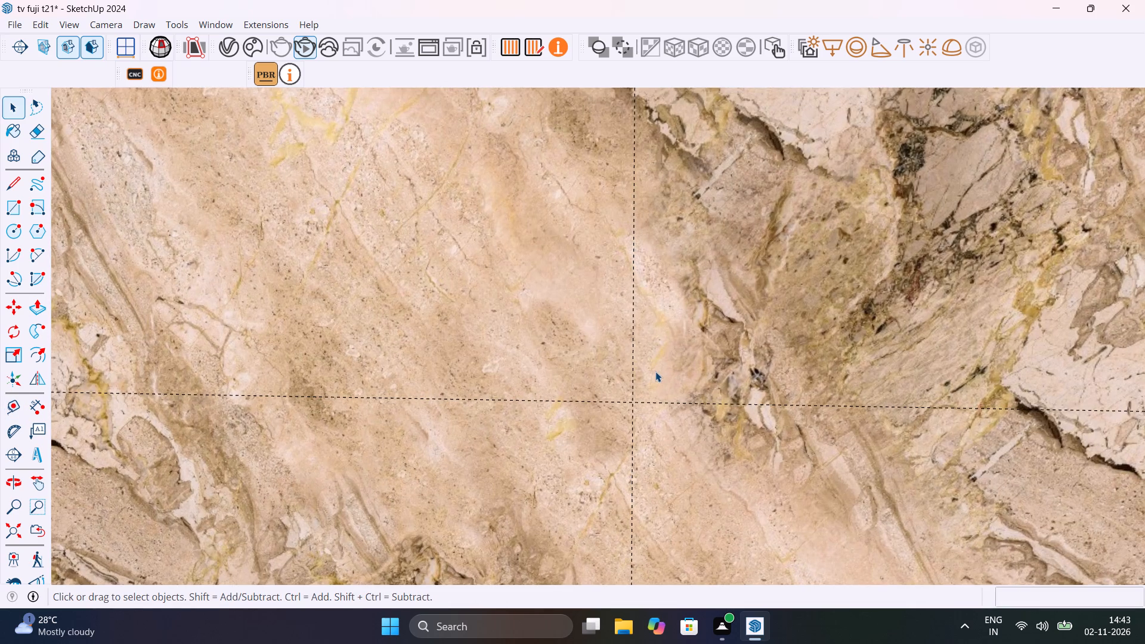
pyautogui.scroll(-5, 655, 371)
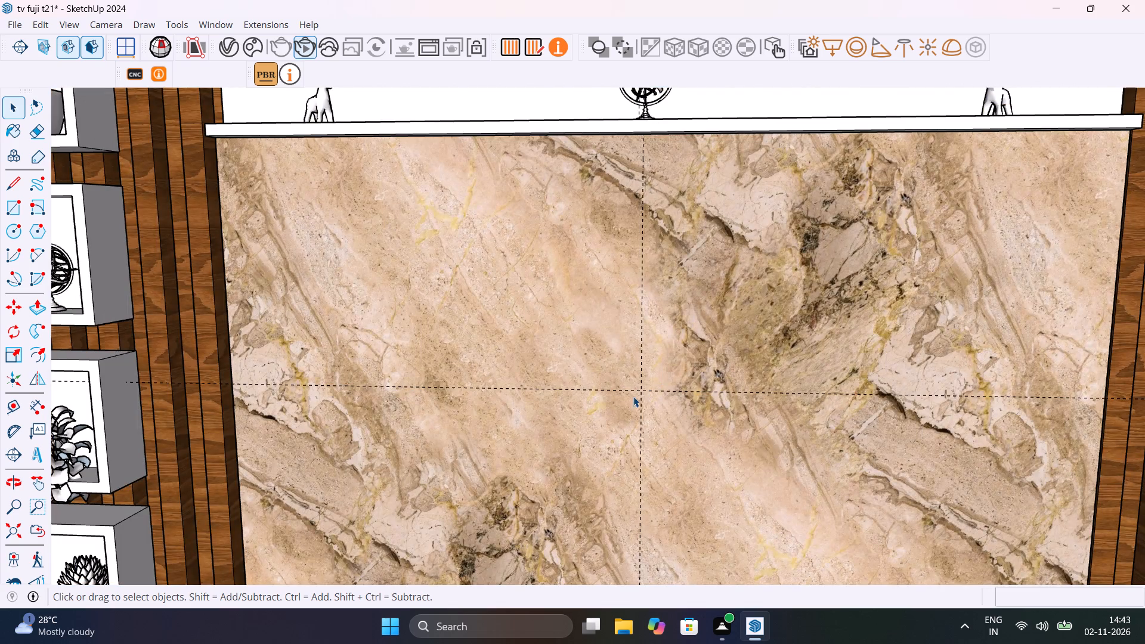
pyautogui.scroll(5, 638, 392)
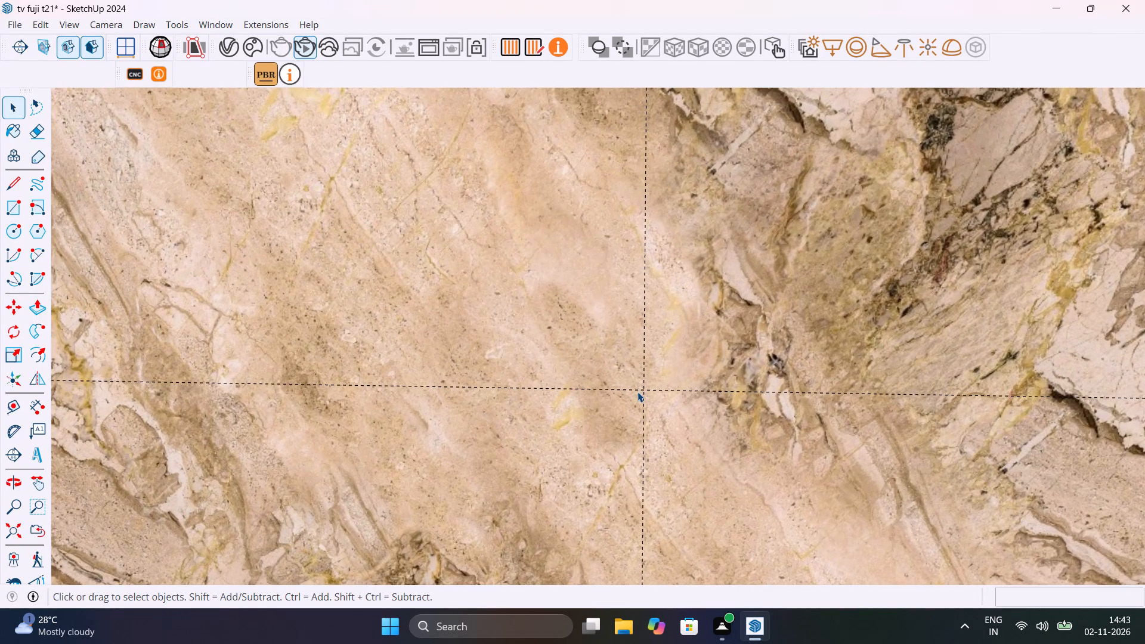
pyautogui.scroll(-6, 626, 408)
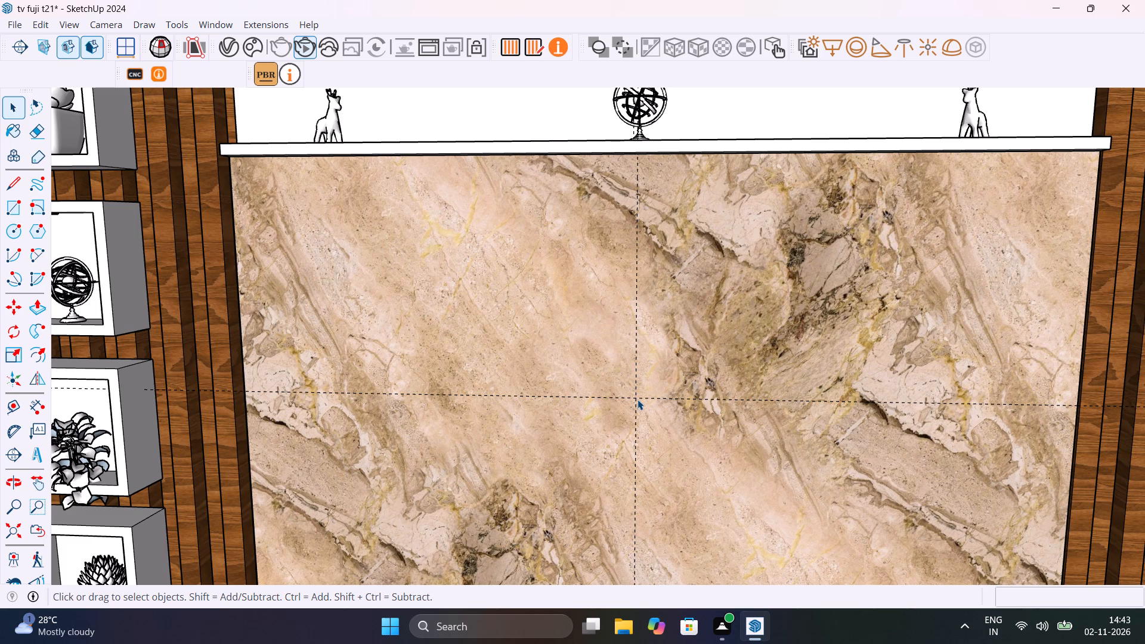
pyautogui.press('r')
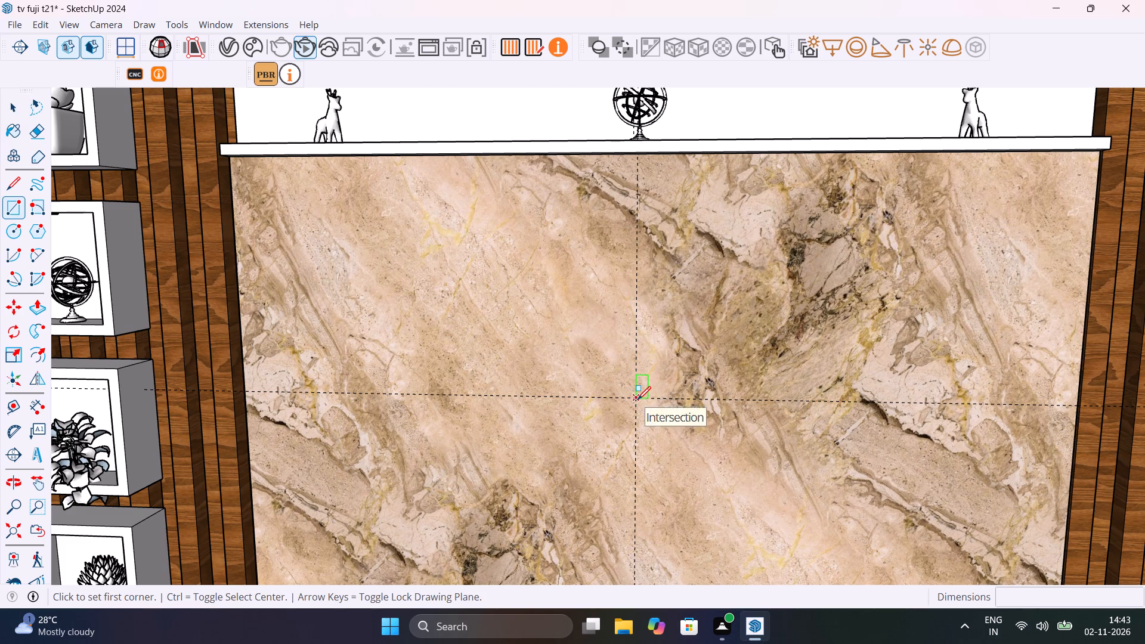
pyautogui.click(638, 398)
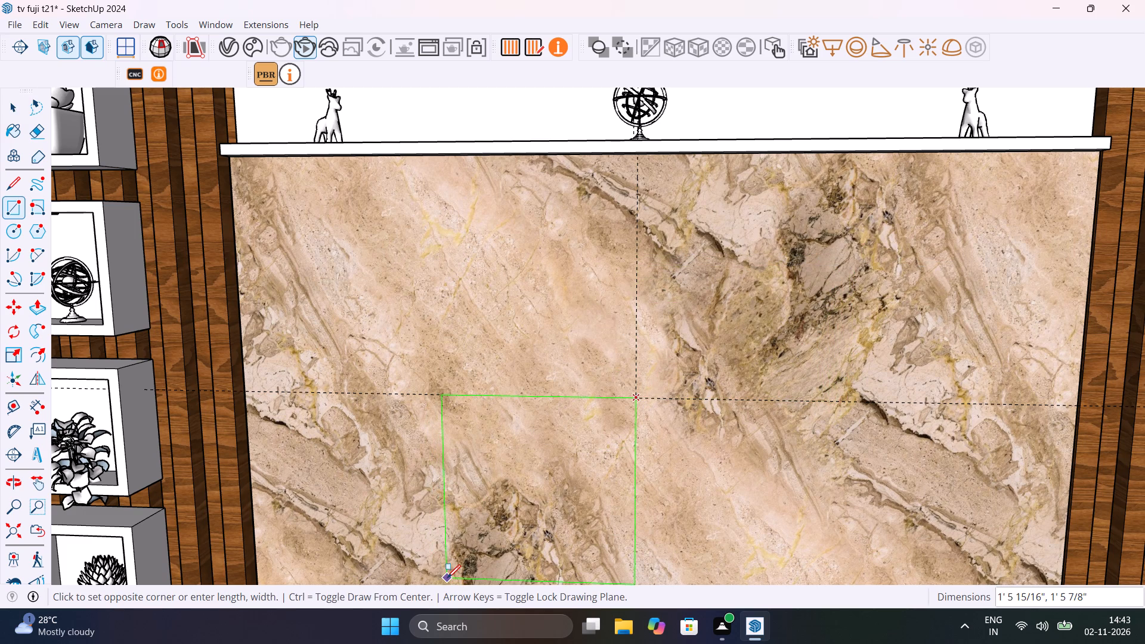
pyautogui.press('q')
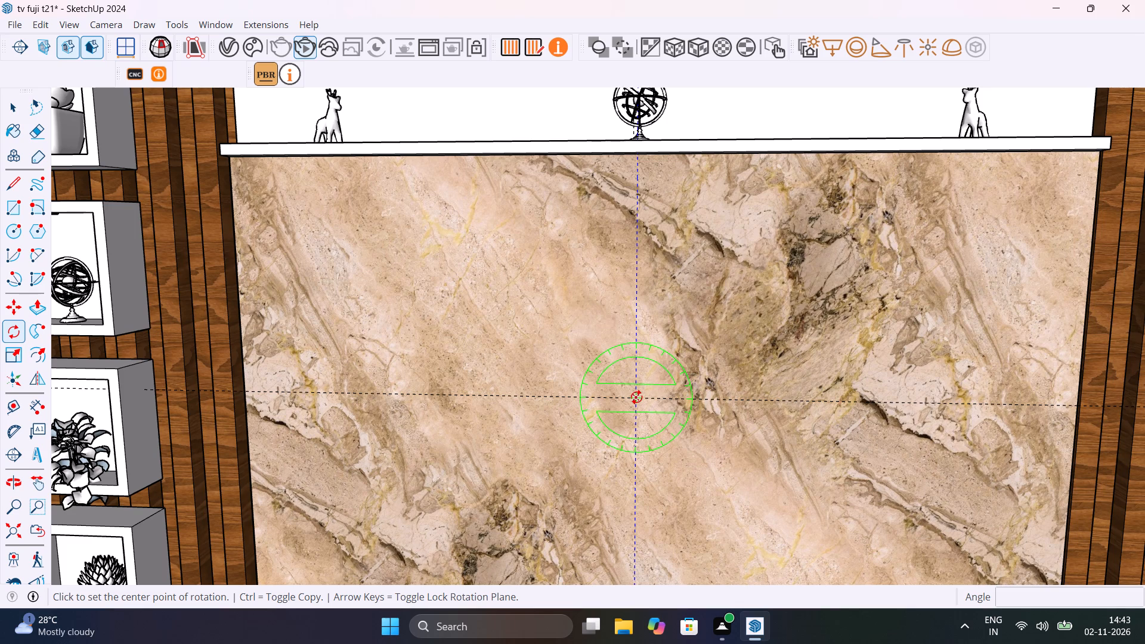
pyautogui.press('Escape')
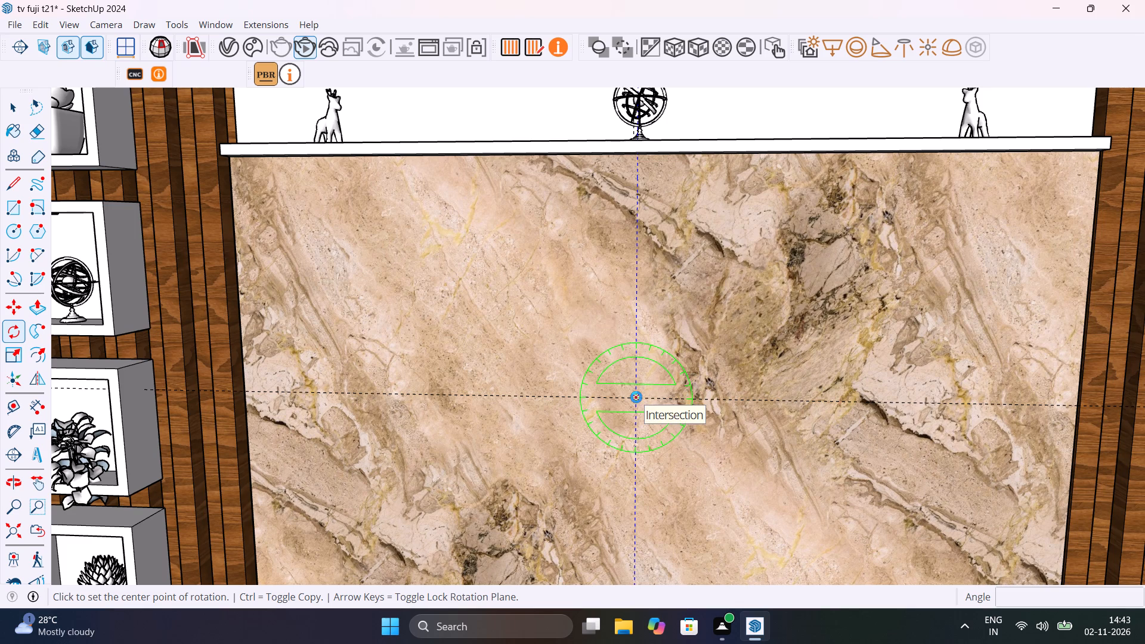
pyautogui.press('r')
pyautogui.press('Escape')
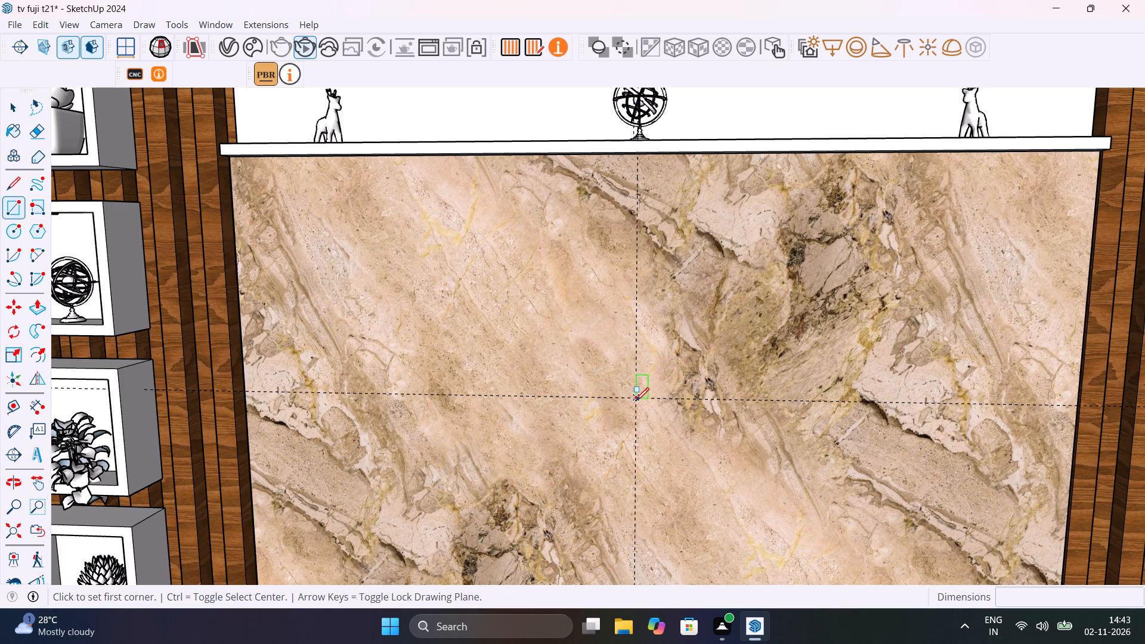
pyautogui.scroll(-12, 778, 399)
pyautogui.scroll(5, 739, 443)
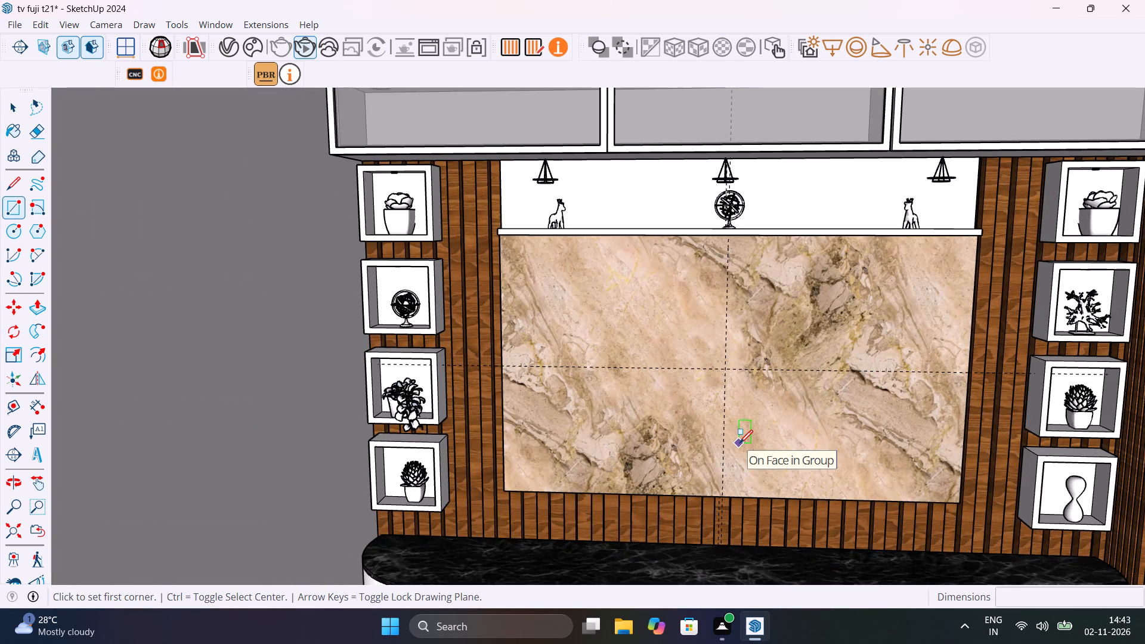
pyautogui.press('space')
# Move the black TV from beside the room onto the marble panel, using the middle of its top edge as the base point.
pyautogui.scroll(-14, 739, 443)
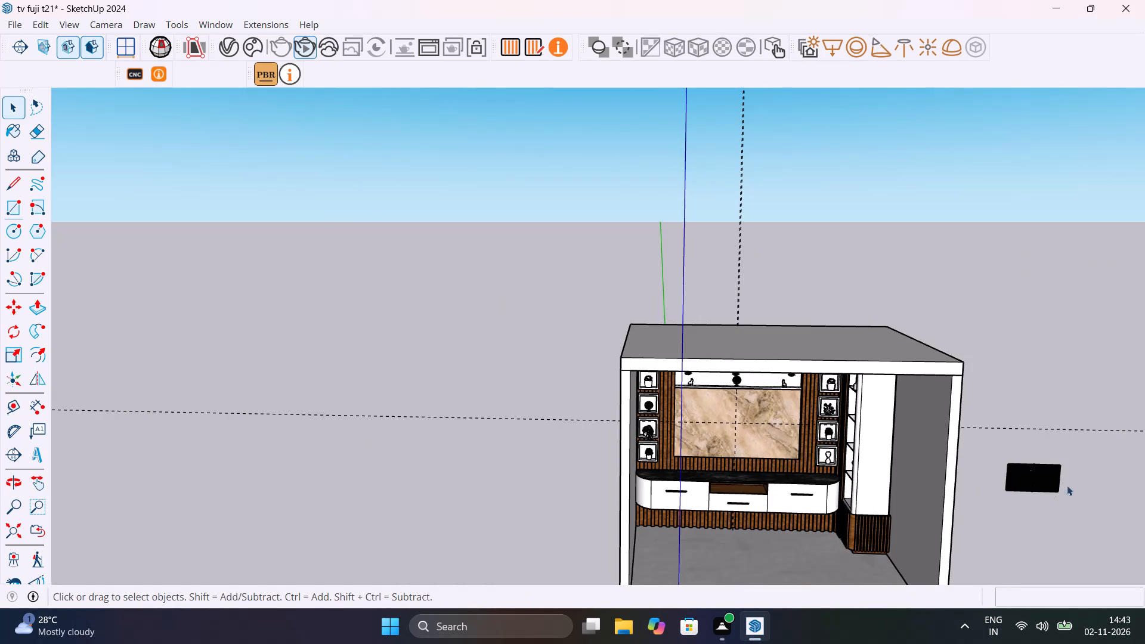
pyautogui.scroll(8, 1023, 476)
pyautogui.moveTo(1023, 475); pyautogui.dragTo(1101, 525, button='middle')
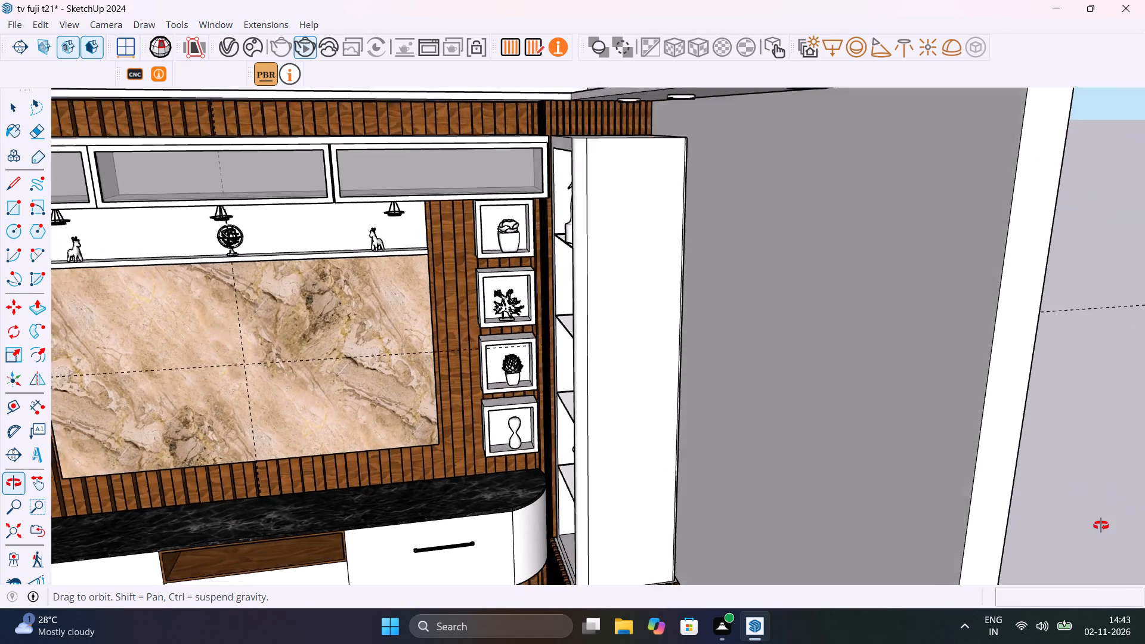
pyautogui.moveTo(1101, 525); pyautogui.dragTo(1022, 560, button='middle')
pyautogui.scroll(20, 1038, 370)
pyautogui.scroll(3, 1038, 370)
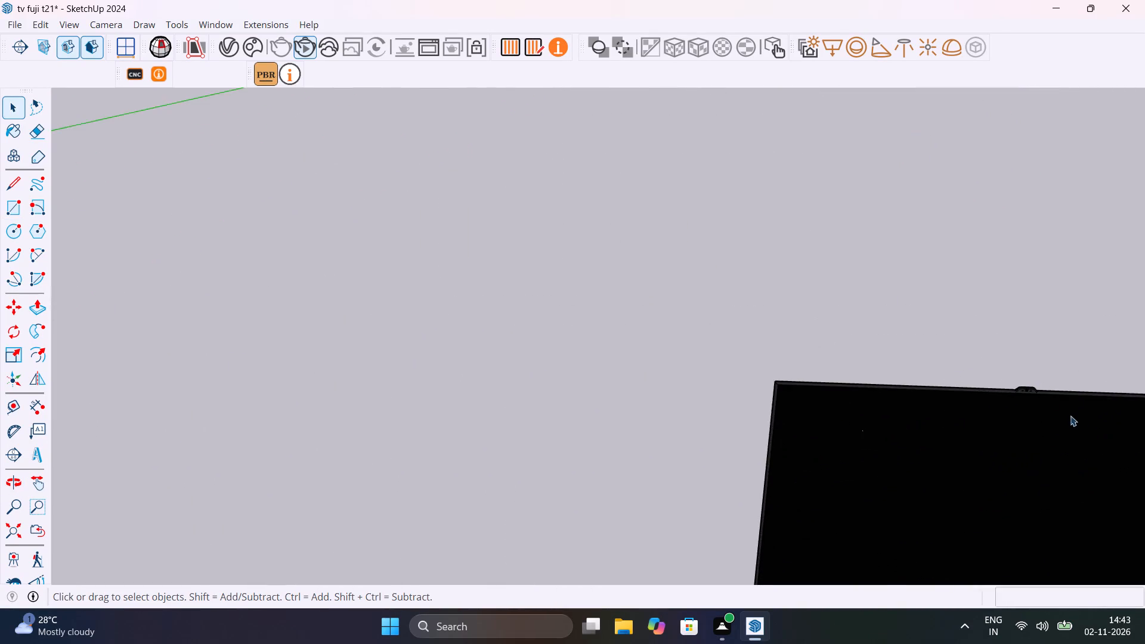
pyautogui.moveTo(1071, 414); pyautogui.dragTo(1144, 621, button='middle')
pyautogui.scroll(4, 936, 297)
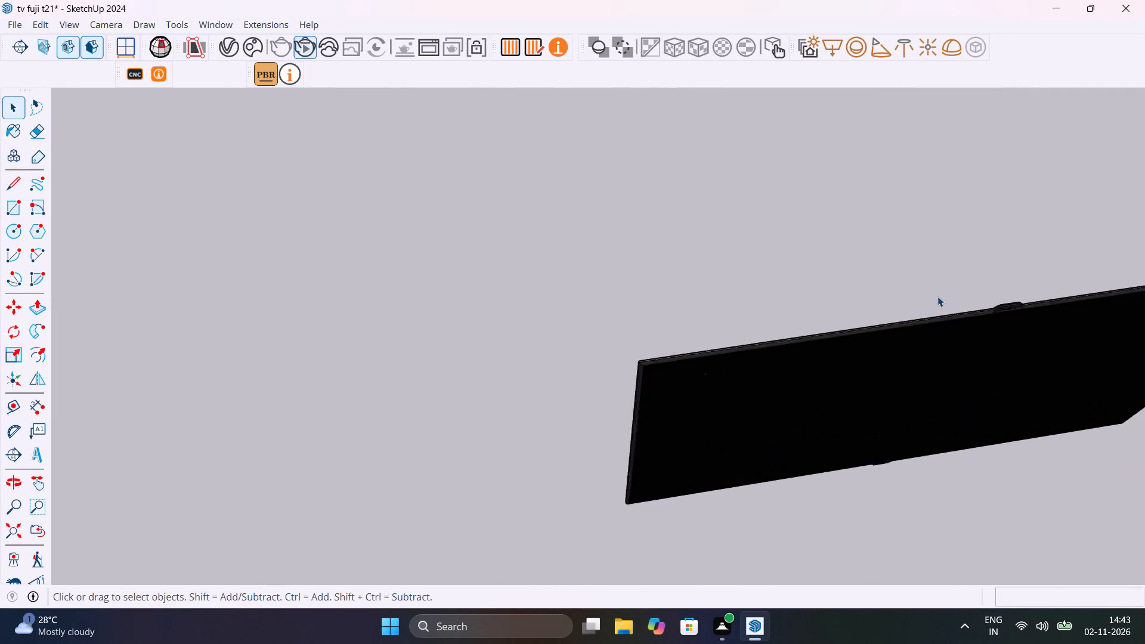
pyautogui.scroll(3, 937, 296)
pyautogui.click(1078, 308)
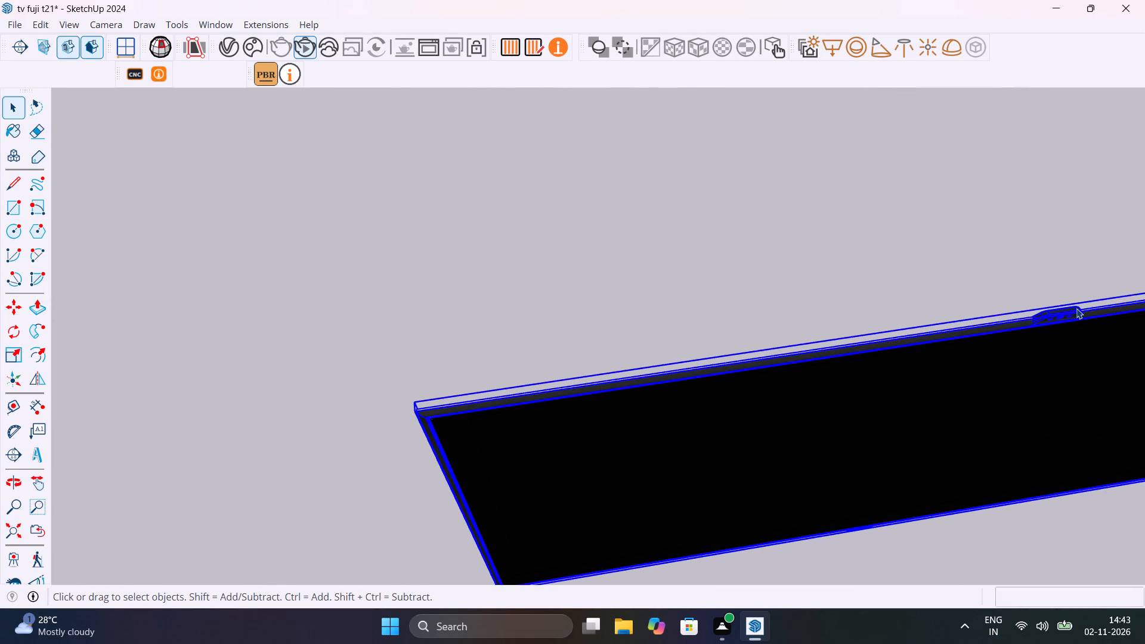
pyautogui.press('m')
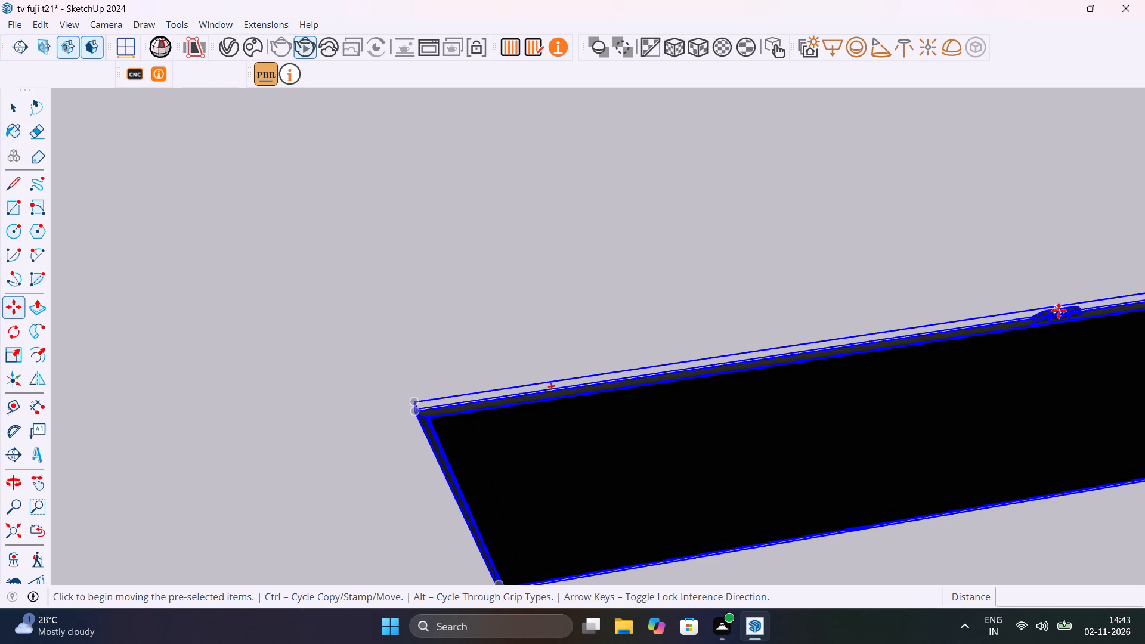
pyautogui.click(1064, 310)
pyautogui.scroll(-20, 887, 351)
pyautogui.scroll(-2, 887, 351)
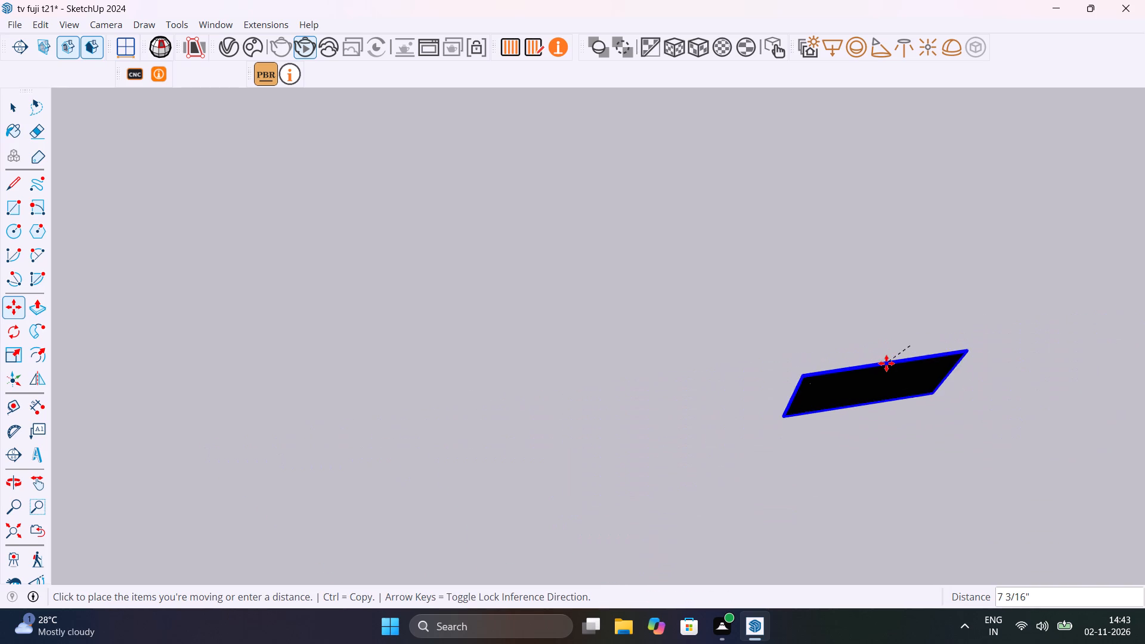
pyautogui.scroll(-20, 886, 363)
pyautogui.scroll(-1, 886, 363)
pyautogui.keyDown('shift'); pyautogui.moveTo(899, 463); pyautogui.dragTo(890, 217, button='middle'); pyautogui.keyUp('shift')
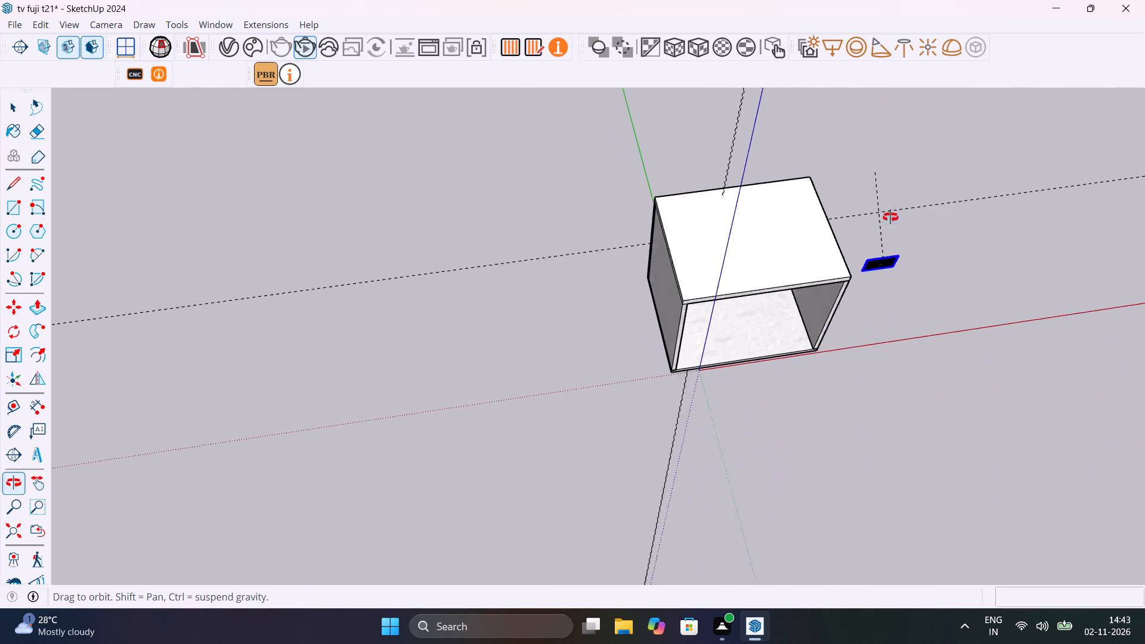
pyautogui.keyDown('shift'); pyautogui.moveTo(890, 217); pyautogui.dragTo(900, 177, button='middle'); pyautogui.keyUp('shift')
pyautogui.scroll(11, 767, 286)
pyautogui.moveTo(767, 284); pyautogui.dragTo(753, 158, button='middle')
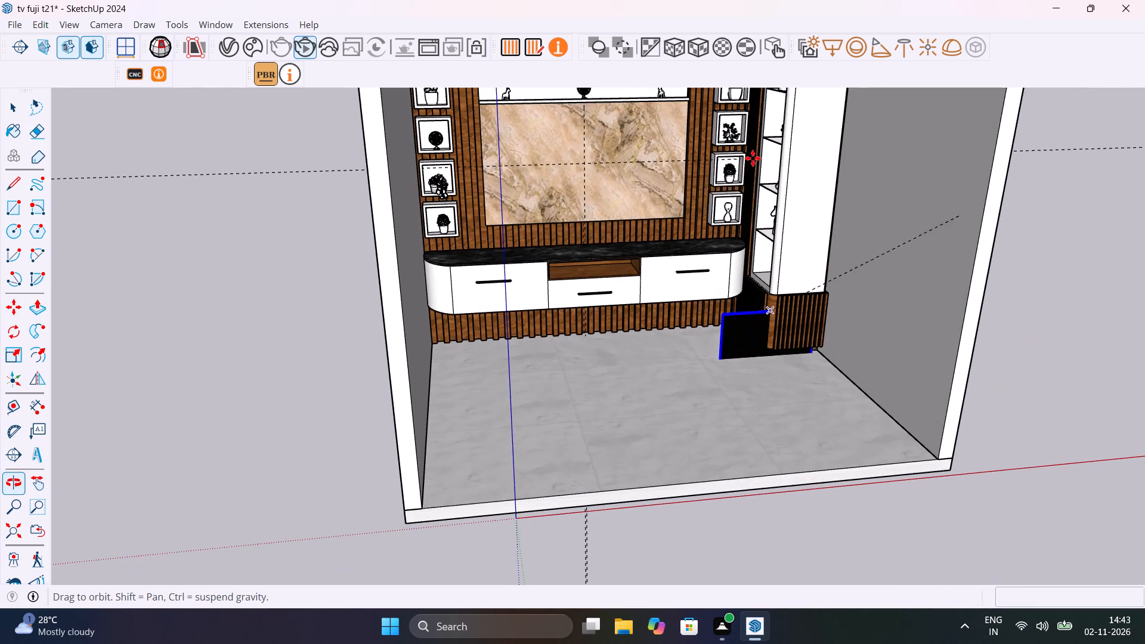
pyautogui.scroll(7, 586, 145)
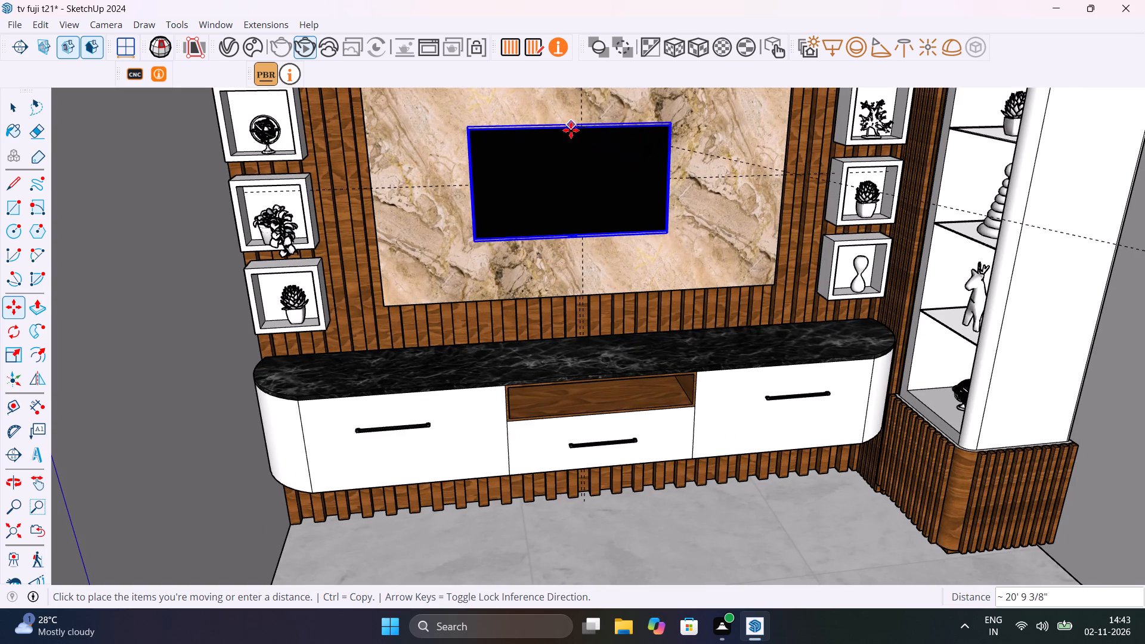
pyautogui.click(644, 161)
# Move the TV from near the centre of its screen to the intersection of the two guides on the marble panel.
pyautogui.moveTo(611, 227); pyautogui.dragTo(686, 209, button='middle')
pyautogui.scroll(8, 618, 222)
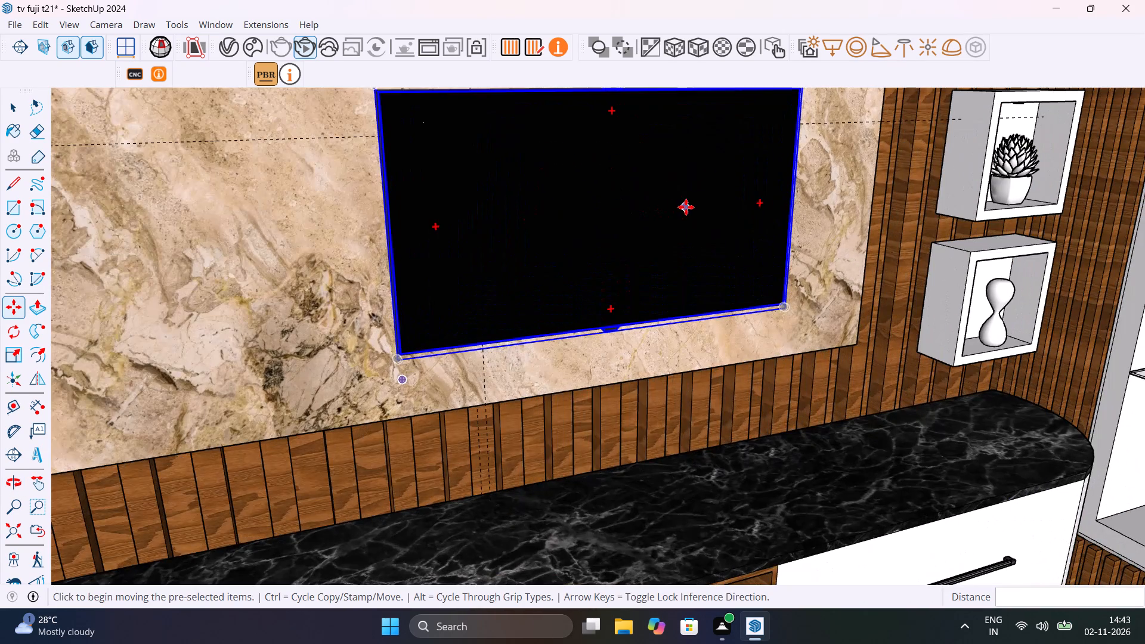
pyautogui.click(620, 212)
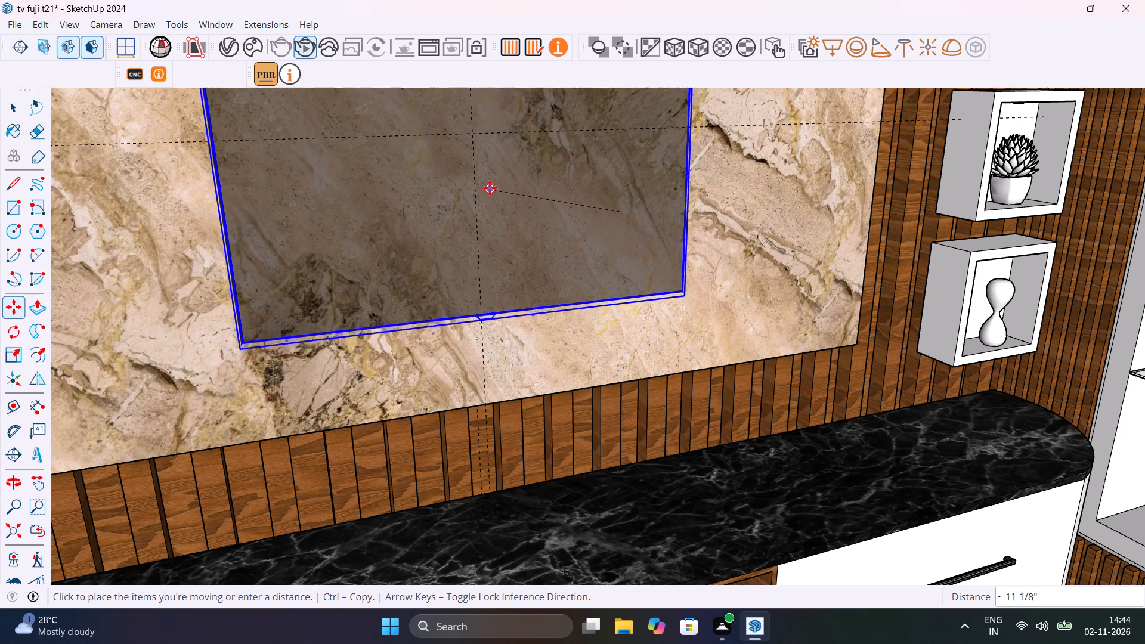
pyautogui.click(474, 135)
pyautogui.scroll(-3, 532, 167)
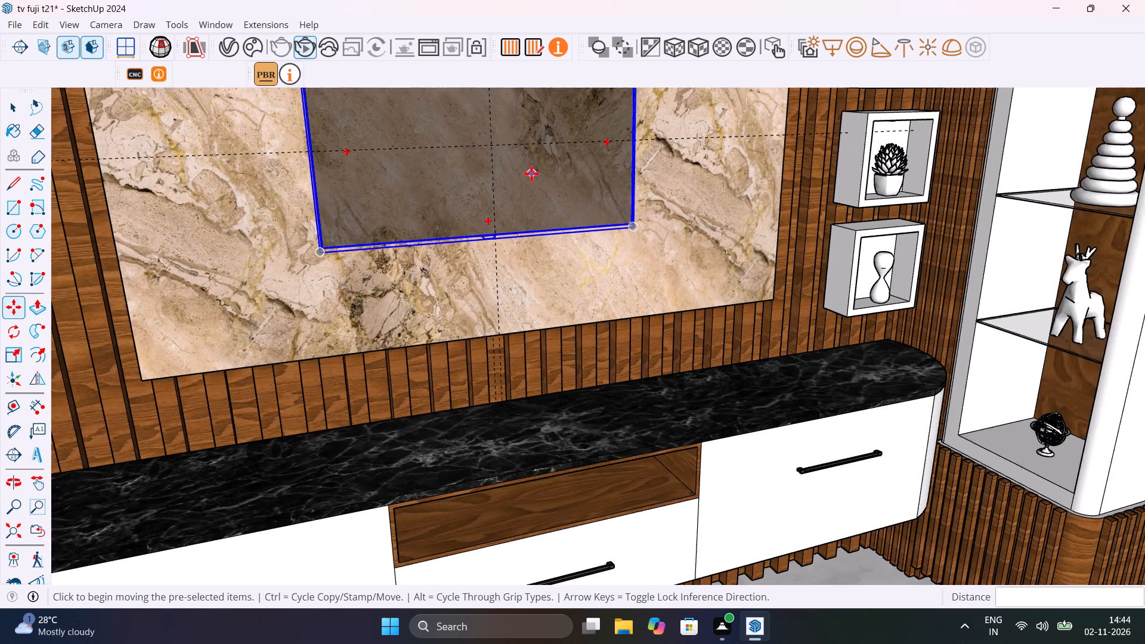
pyautogui.scroll(-10, 531, 174)
pyautogui.press('space')
pyautogui.scroll(-1, 602, 265)
pyautogui.moveTo(602, 265); pyautogui.dragTo(502, 252, button='middle')
pyautogui.scroll(-7, 513, 259)
pyautogui.click(225, 296)
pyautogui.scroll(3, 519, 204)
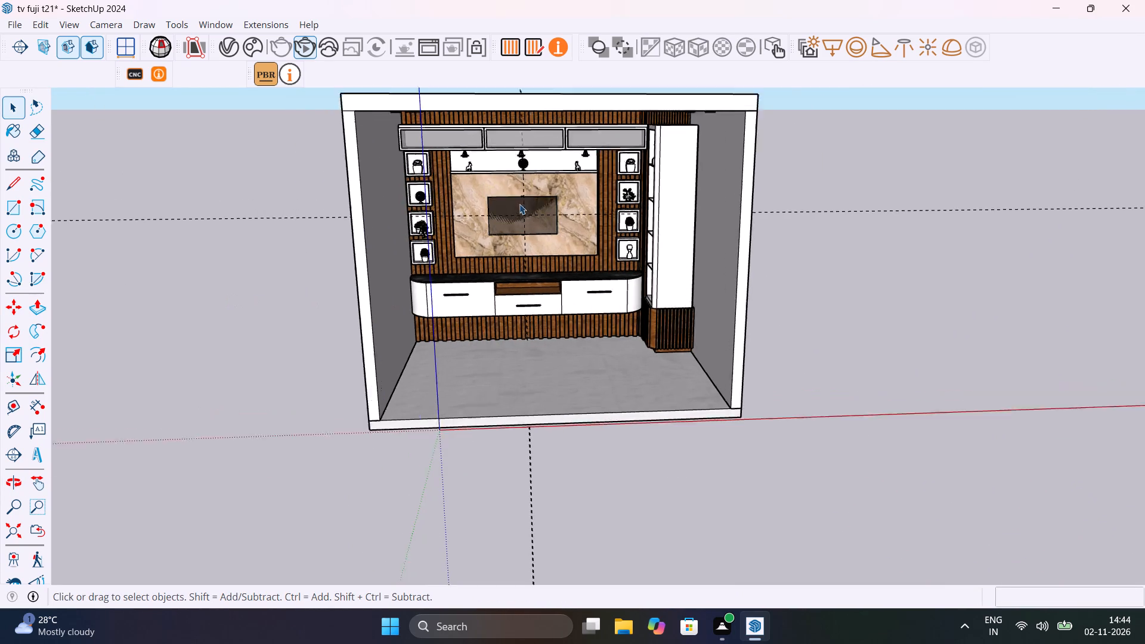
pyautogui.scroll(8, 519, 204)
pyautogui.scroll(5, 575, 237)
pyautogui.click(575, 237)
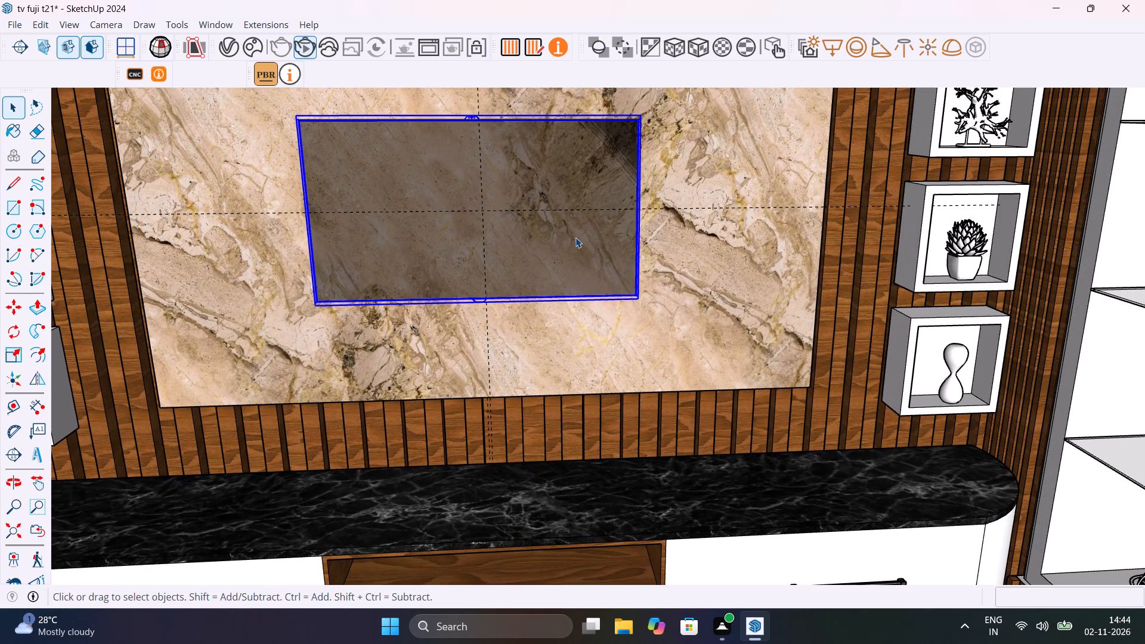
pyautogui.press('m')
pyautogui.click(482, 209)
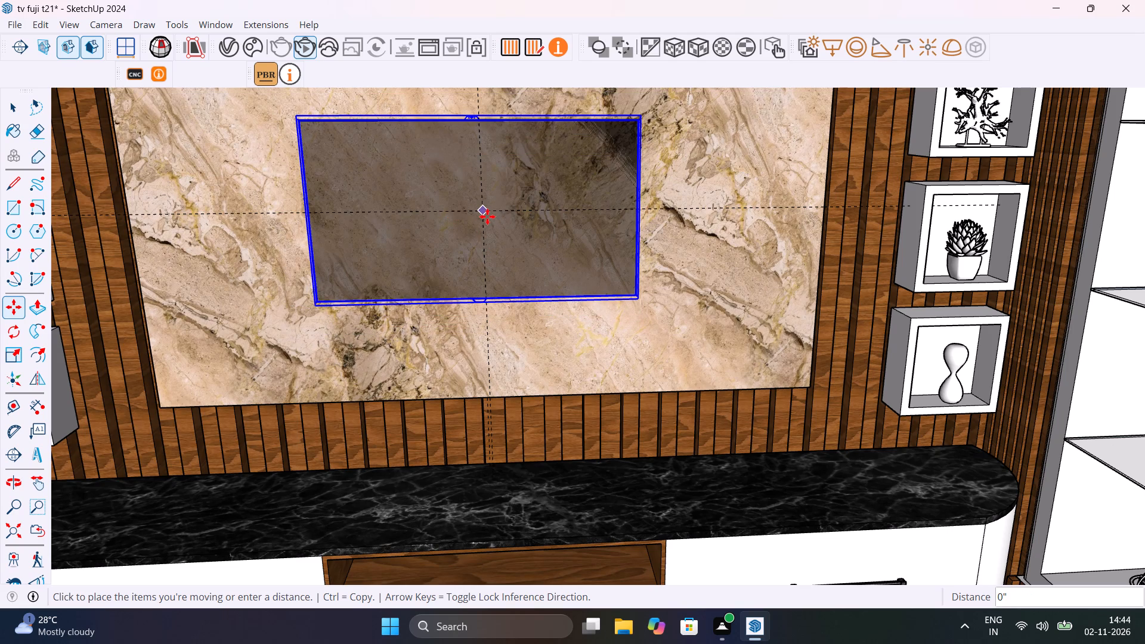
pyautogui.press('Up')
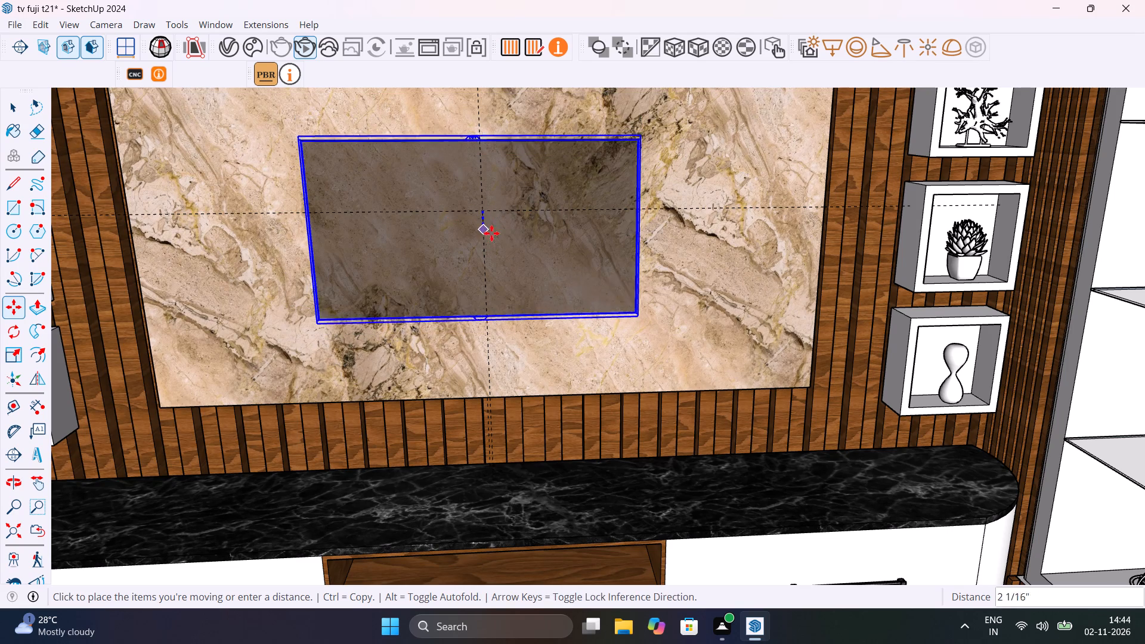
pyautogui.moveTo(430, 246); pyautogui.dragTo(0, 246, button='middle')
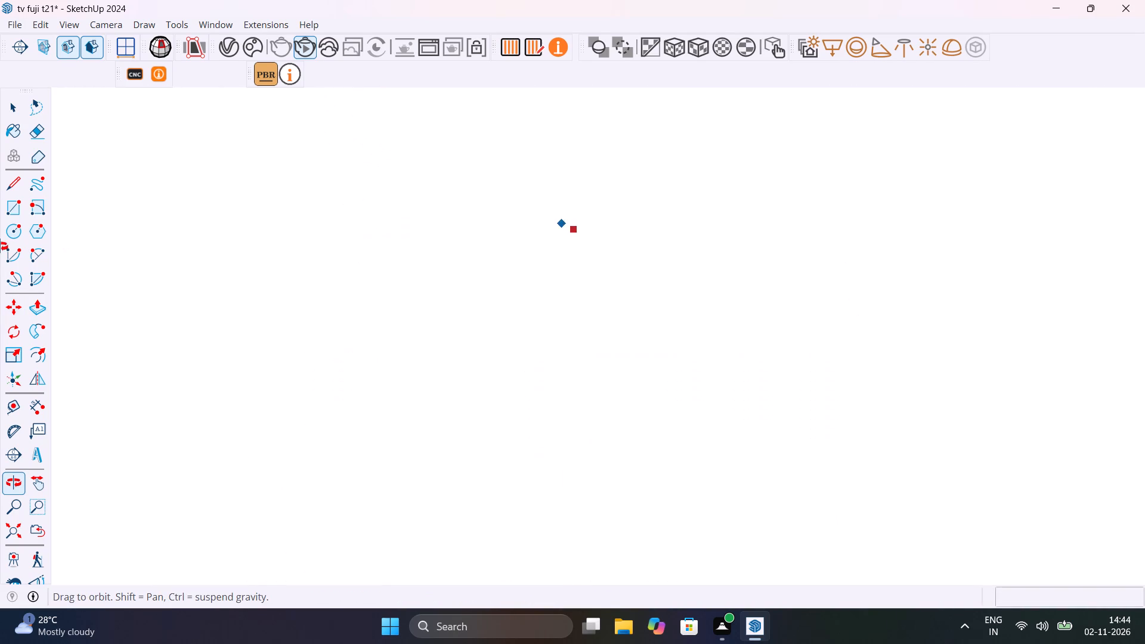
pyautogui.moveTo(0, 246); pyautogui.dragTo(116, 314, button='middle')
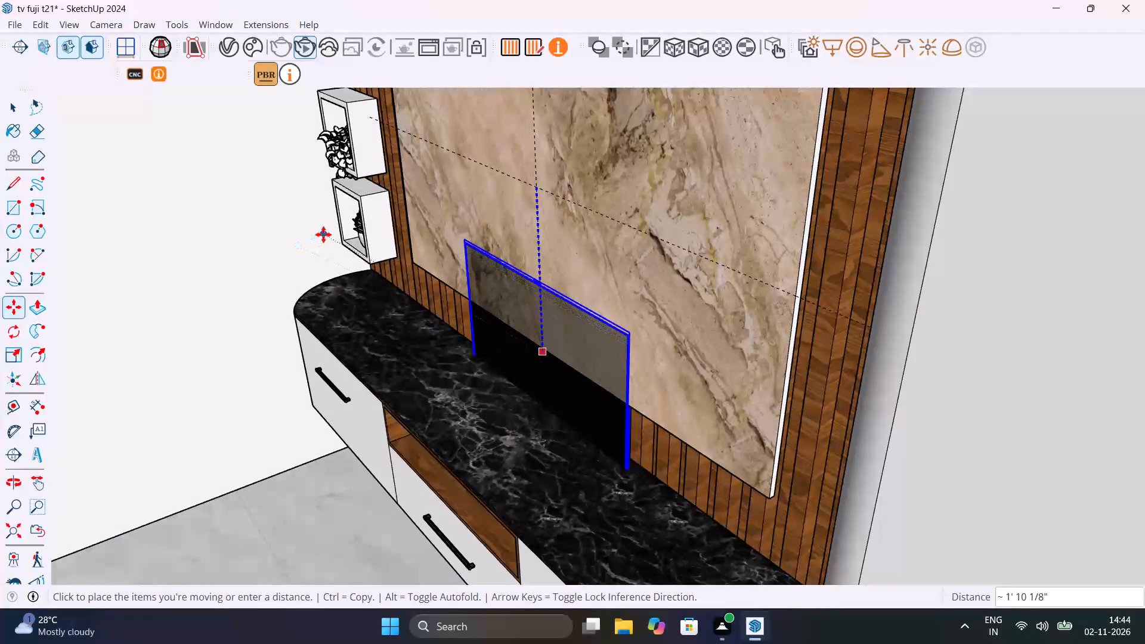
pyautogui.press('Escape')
# Move the TV about 5/16" out of the marble panel, starting from the middle of its top edge.
pyautogui.keyDown('shift'); pyautogui.moveTo(584, 240); pyautogui.dragTo(618, 332, button='middle'); pyautogui.keyUp('shift')
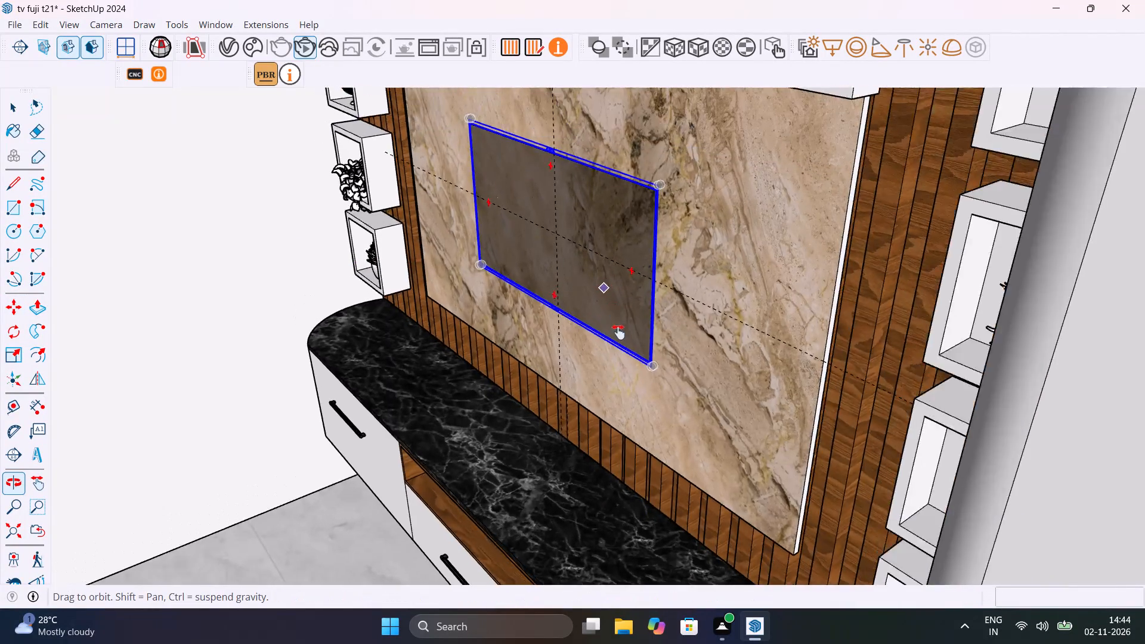
pyautogui.keyDown('shift'); pyautogui.moveTo(618, 332); pyautogui.dragTo(585, 451, button='middle'); pyautogui.keyUp('shift')
pyautogui.scroll(7, 573, 309)
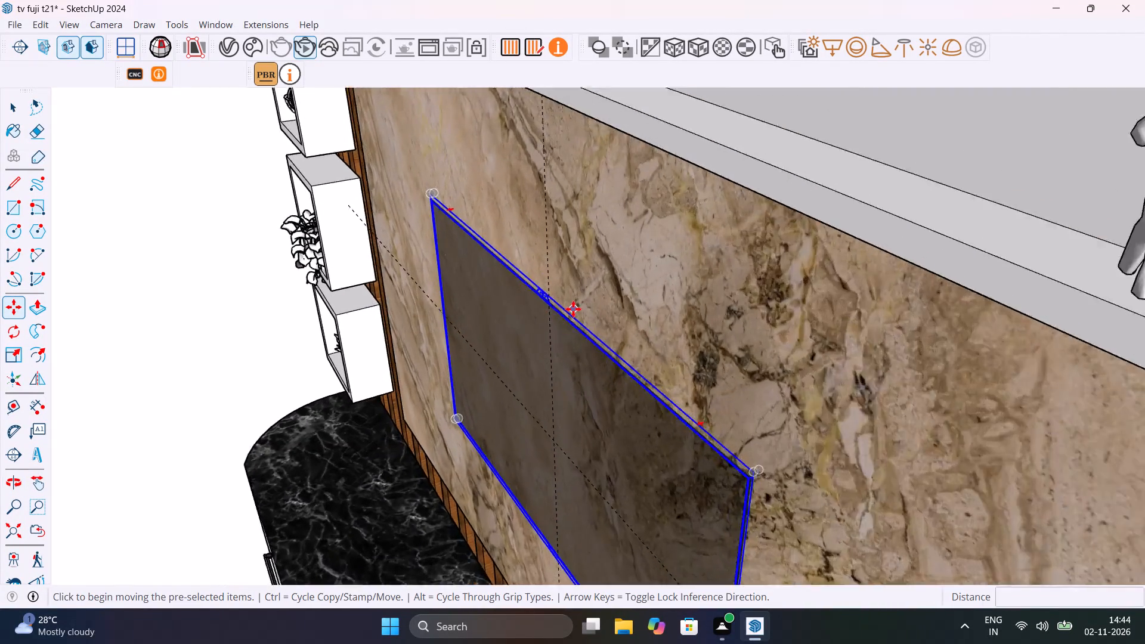
pyautogui.scroll(8, 573, 309)
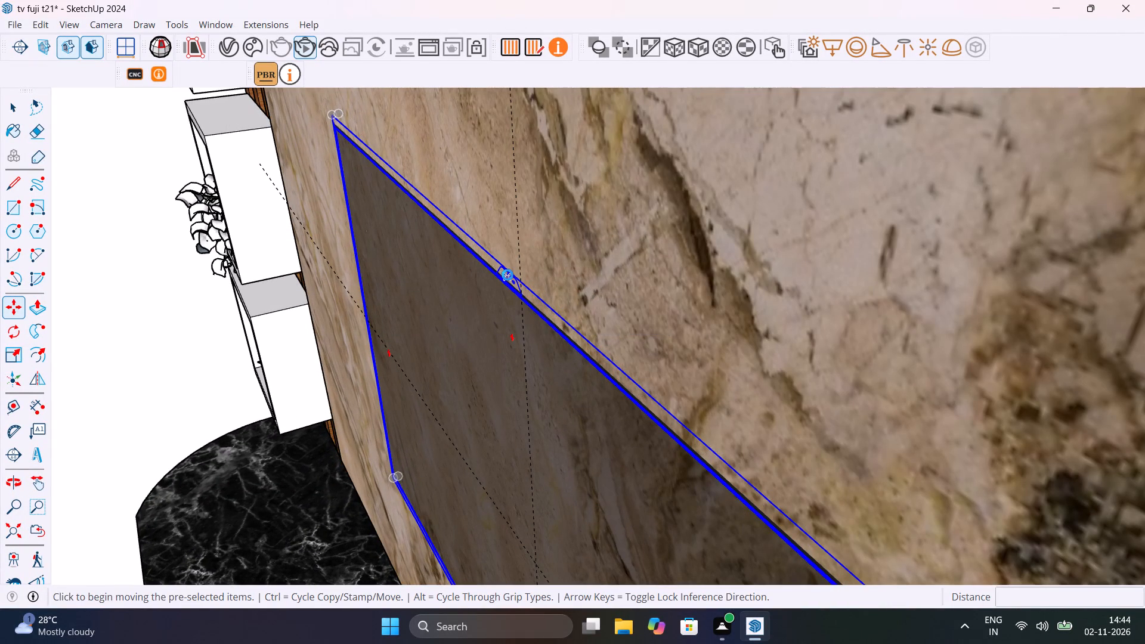
pyautogui.click(507, 275)
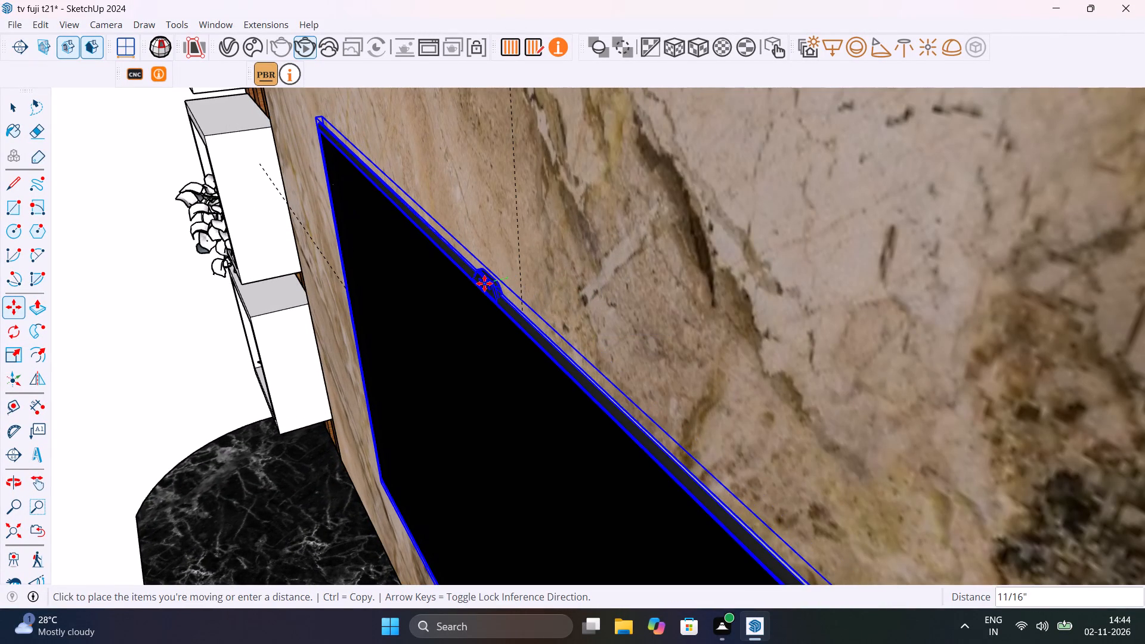
pyautogui.click(491, 286)
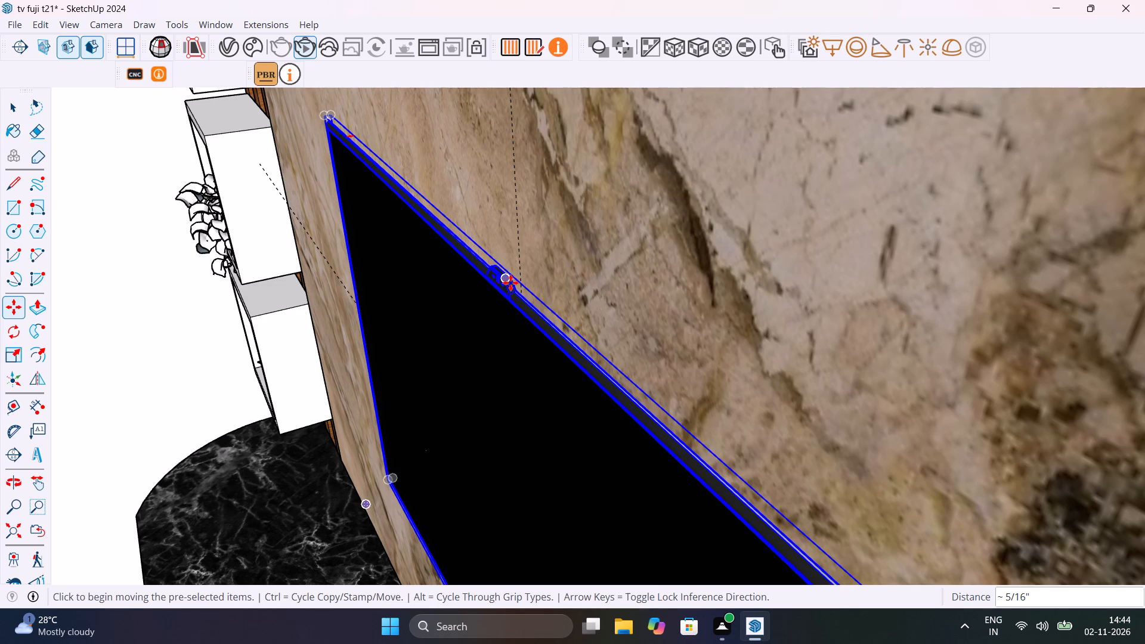
# Move the TV about 7/8" from the raised block on its top edge onto the face of the marble panel.
pyautogui.scroll(14, 516, 278)
pyautogui.moveTo(531, 284); pyautogui.dragTo(580, 405, button='middle')
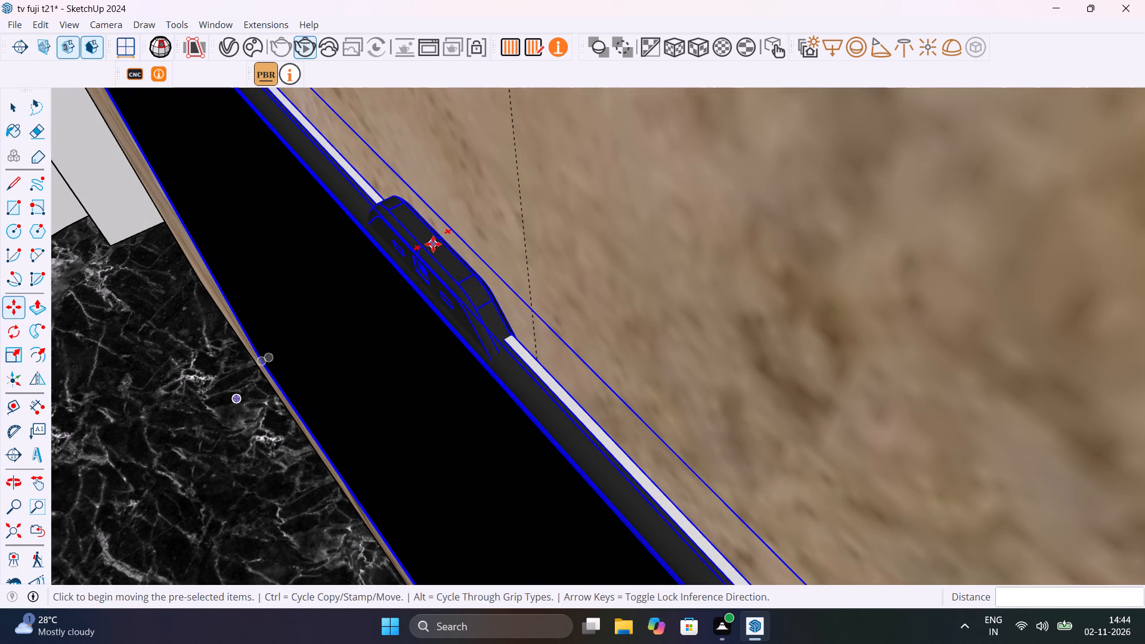
pyautogui.click(434, 242)
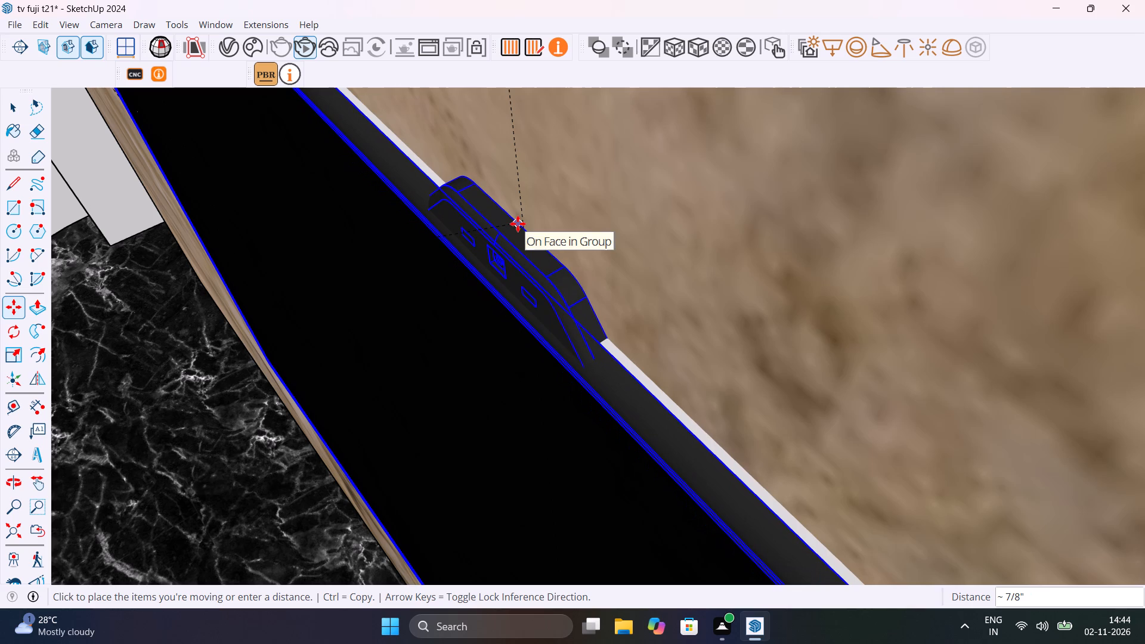
pyautogui.click(518, 224)
pyautogui.scroll(-10, 495, 278)
pyautogui.moveTo(517, 284); pyautogui.dragTo(546, 275, button='middle')
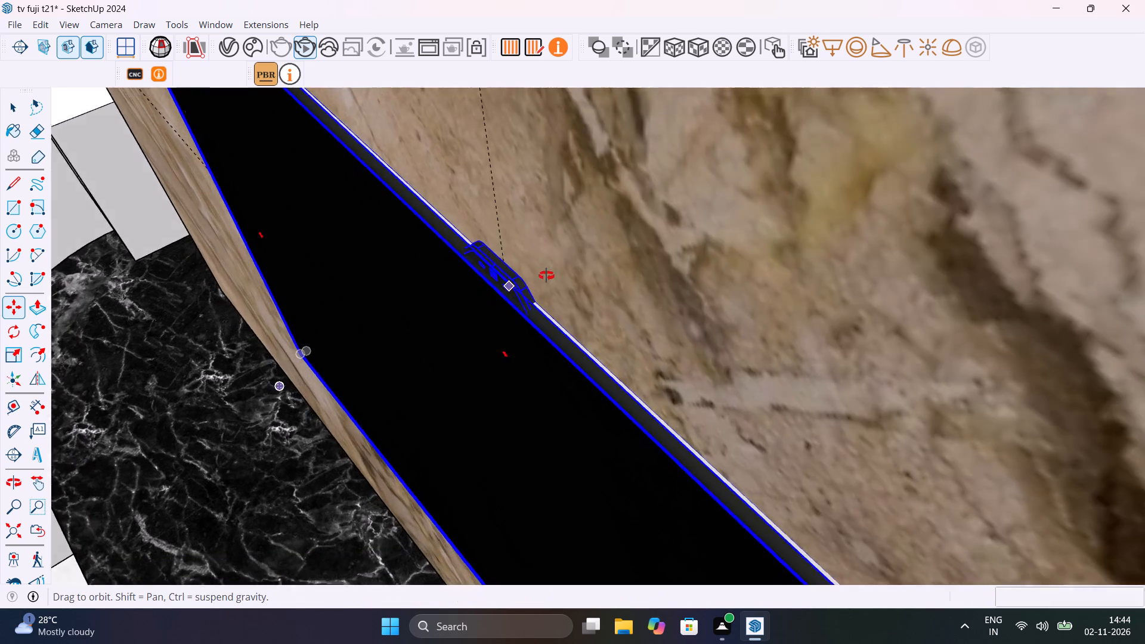
pyautogui.moveTo(546, 275); pyautogui.dragTo(683, 159, button='middle')
pyautogui.scroll(-20, 685, 159)
pyautogui.scroll(-8, 685, 159)
pyautogui.moveTo(731, 212); pyautogui.dragTo(751, 198, button='middle')
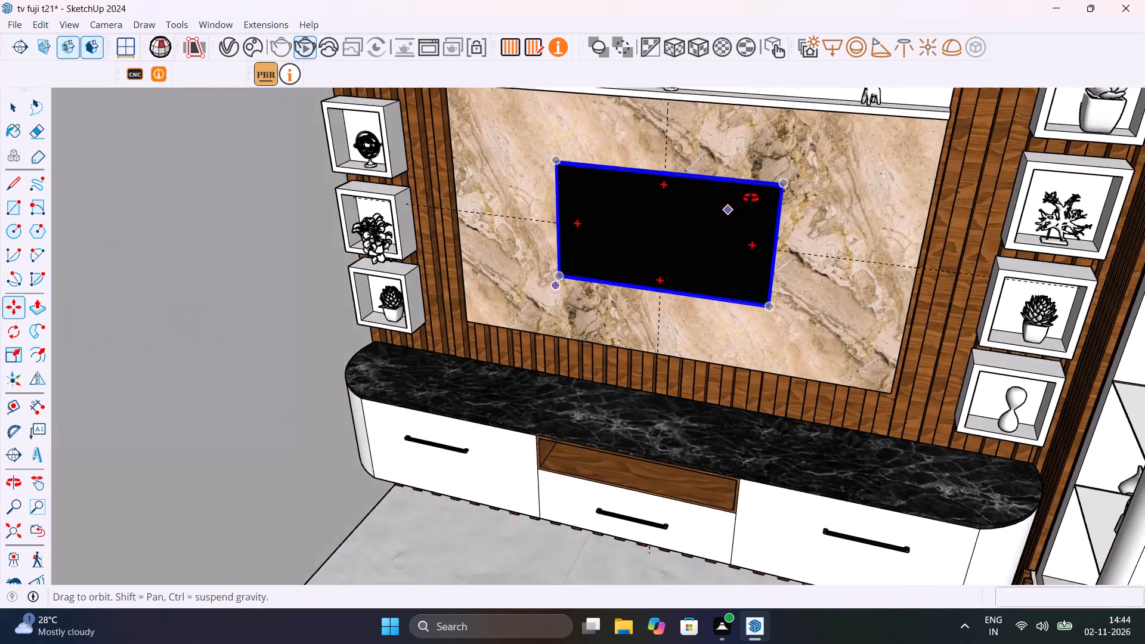
pyautogui.moveTo(751, 198); pyautogui.dragTo(860, 160, button='middle')
pyautogui.scroll(-14, 739, 264)
pyautogui.press('space')
pyautogui.click(476, 315)
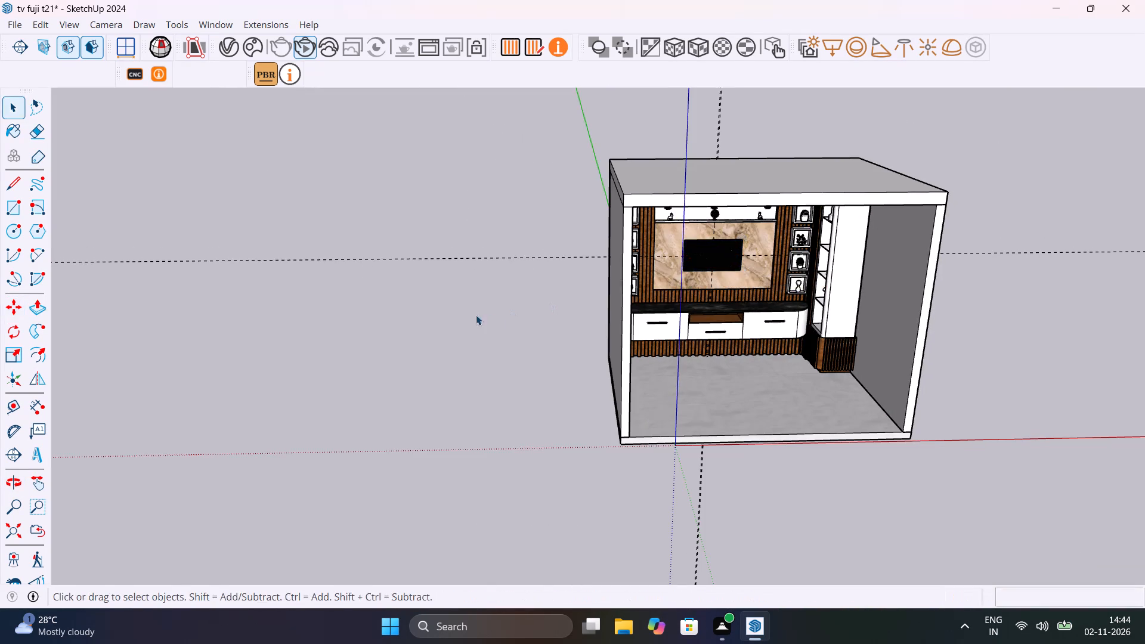
# Open 3D Warehouse and save the model.
pyautogui.scroll(6, 756, 289)
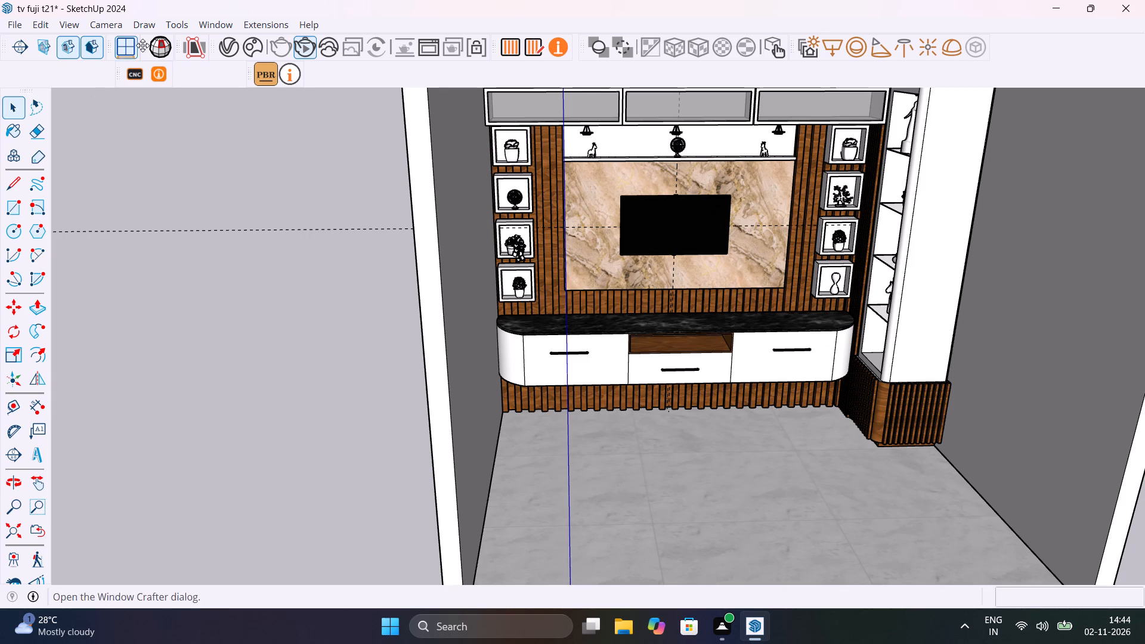
pyautogui.click(224, 28)
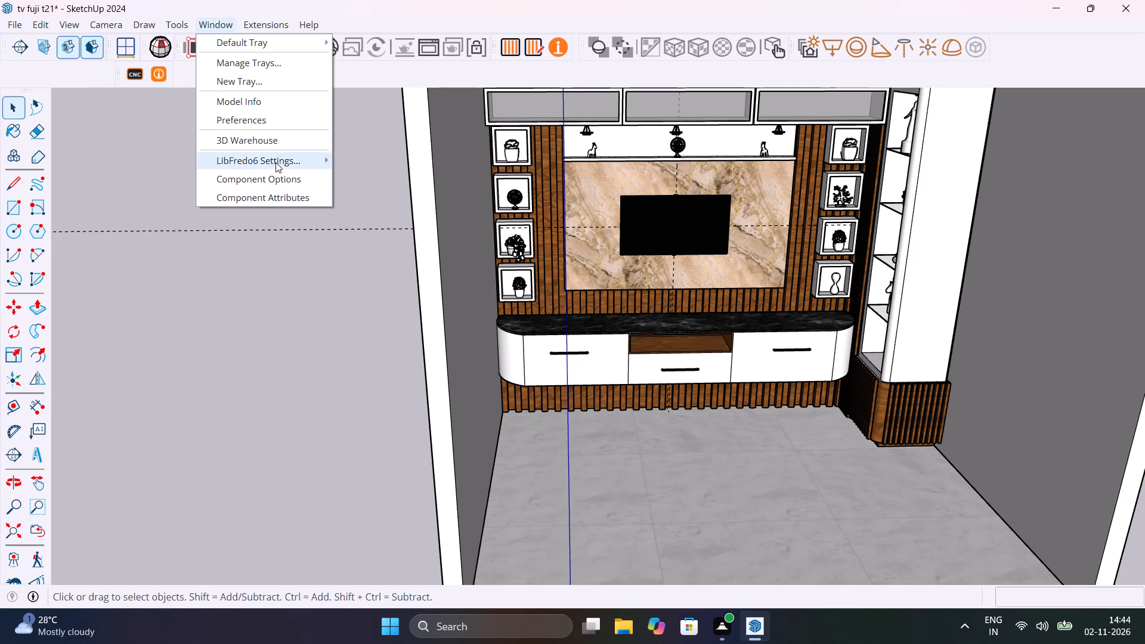
pyautogui.click(284, 138)
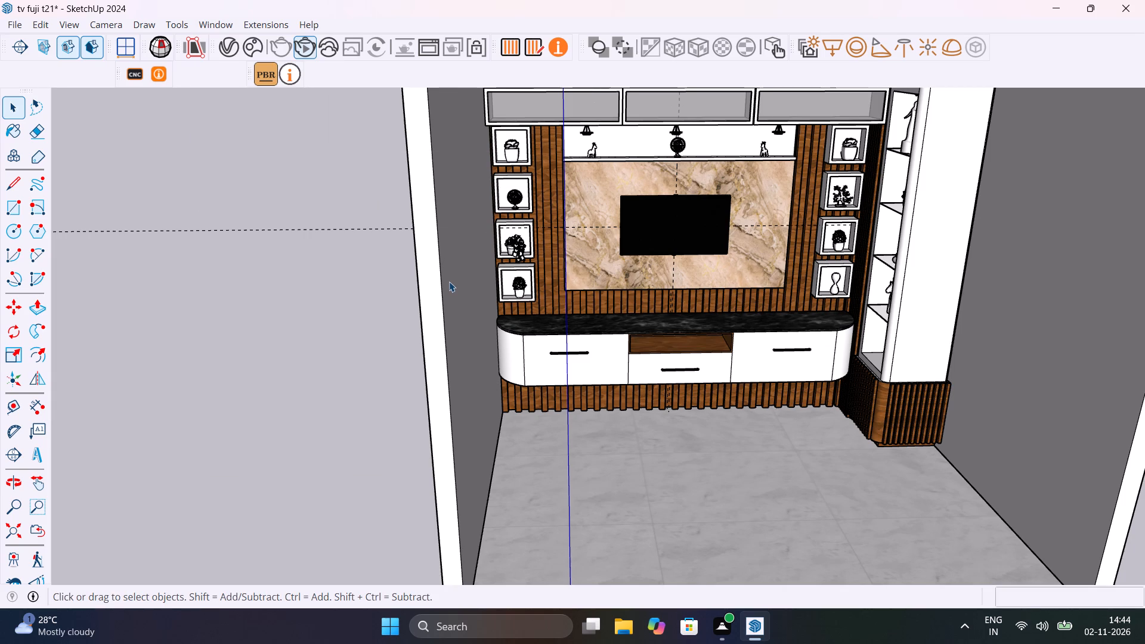
pyautogui.hotkey('ctrl', 's')
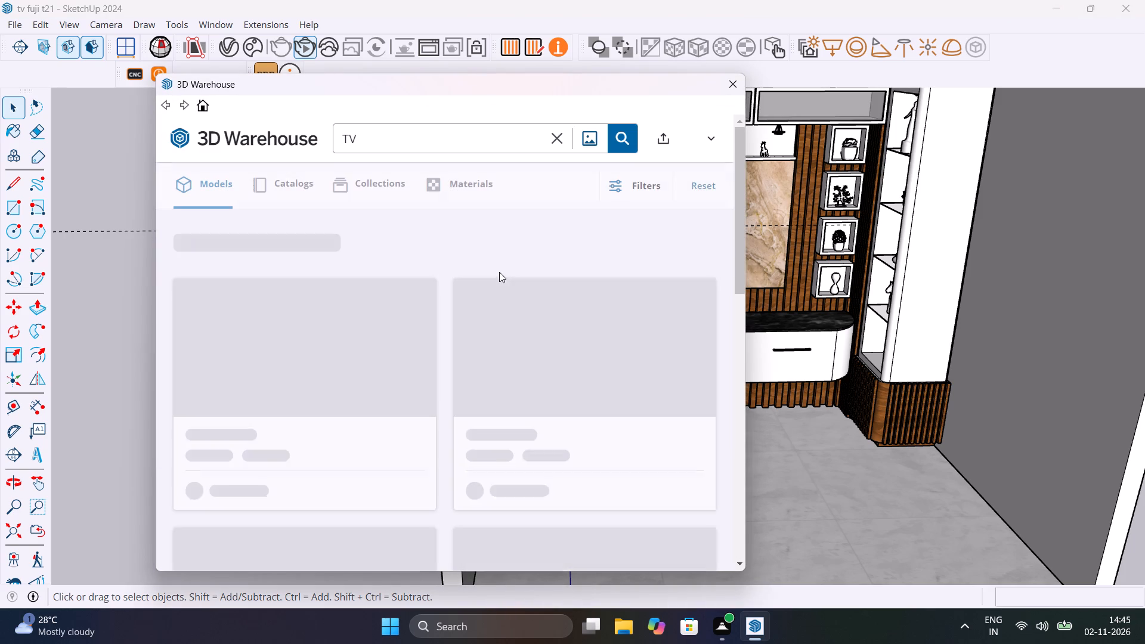
# Search 3D Warehouse for SETUP BOX in place of the TV search.
pyautogui.click(555, 140)
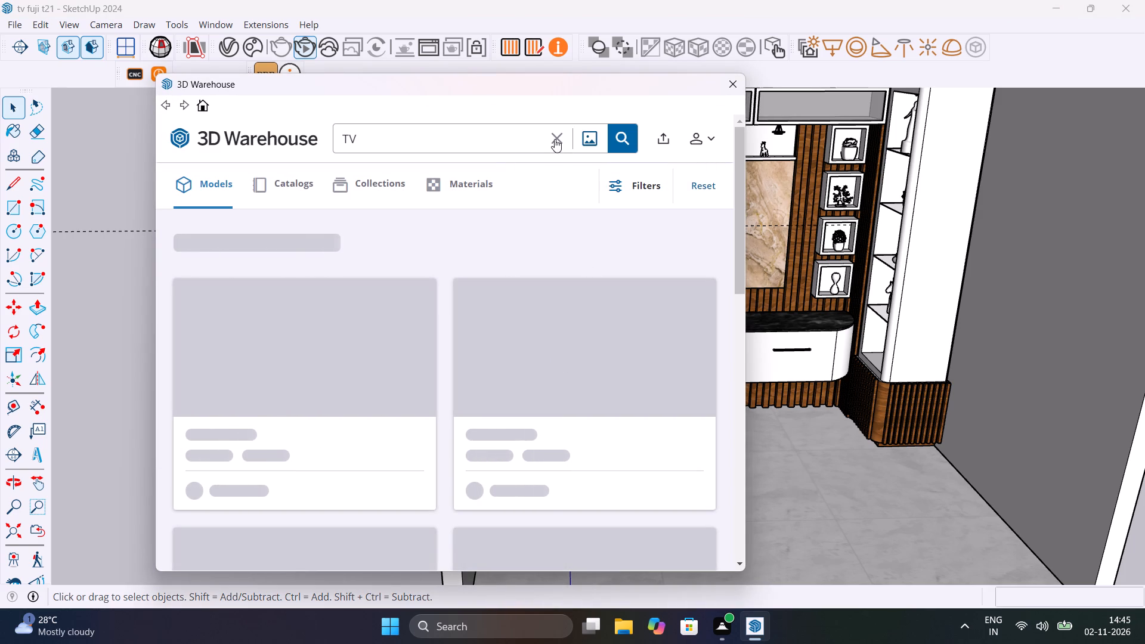
pyautogui.click(424, 140)
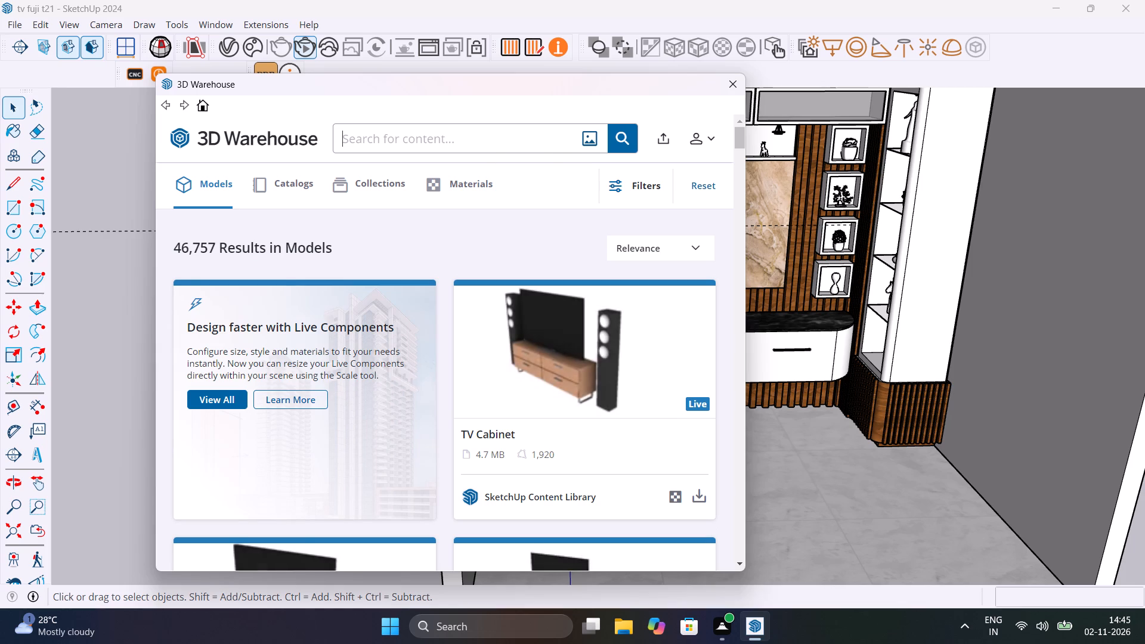
pyautogui.press('s')
pyautogui.write('ET')
pyautogui.press('u')
pyautogui.write('P BO')
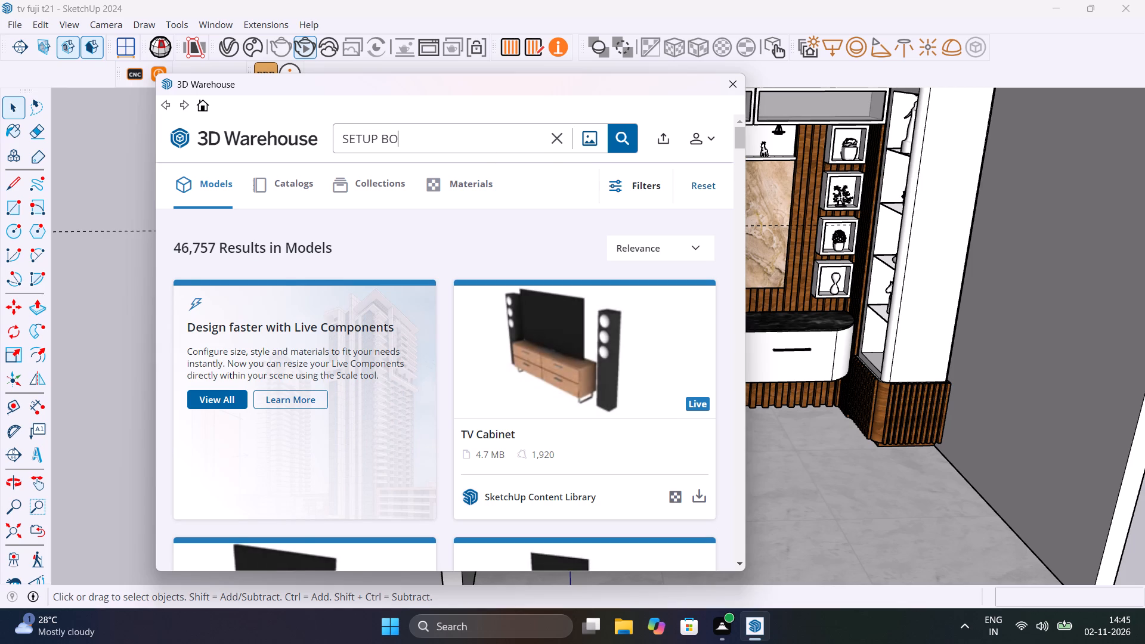
pyautogui.press('x')
pyautogui.press('Return')
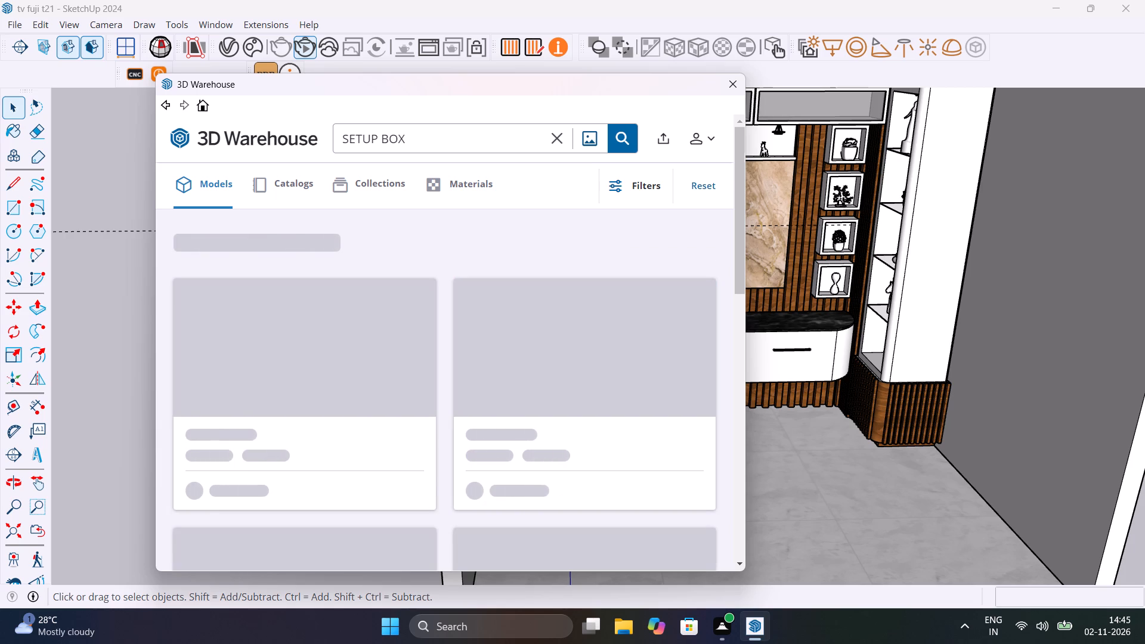
# Load the "SETUP BOX TV" model directly into the file and place it outside the room, beside the open front.
pyautogui.scroll(-1, 493, 351)
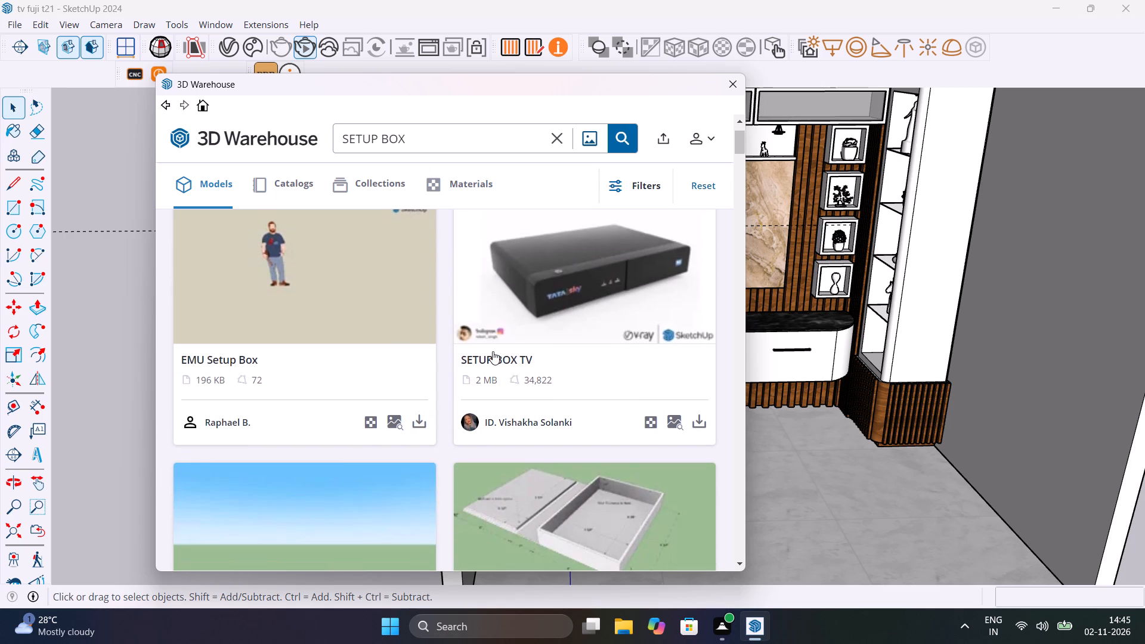
pyautogui.click(695, 419)
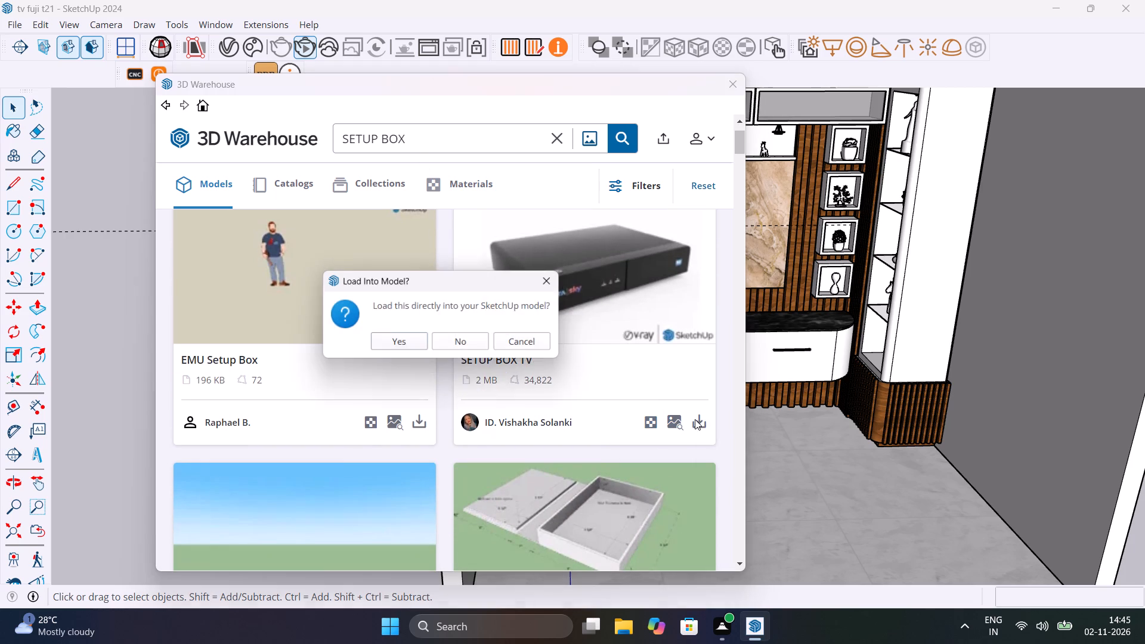
pyautogui.click(405, 345)
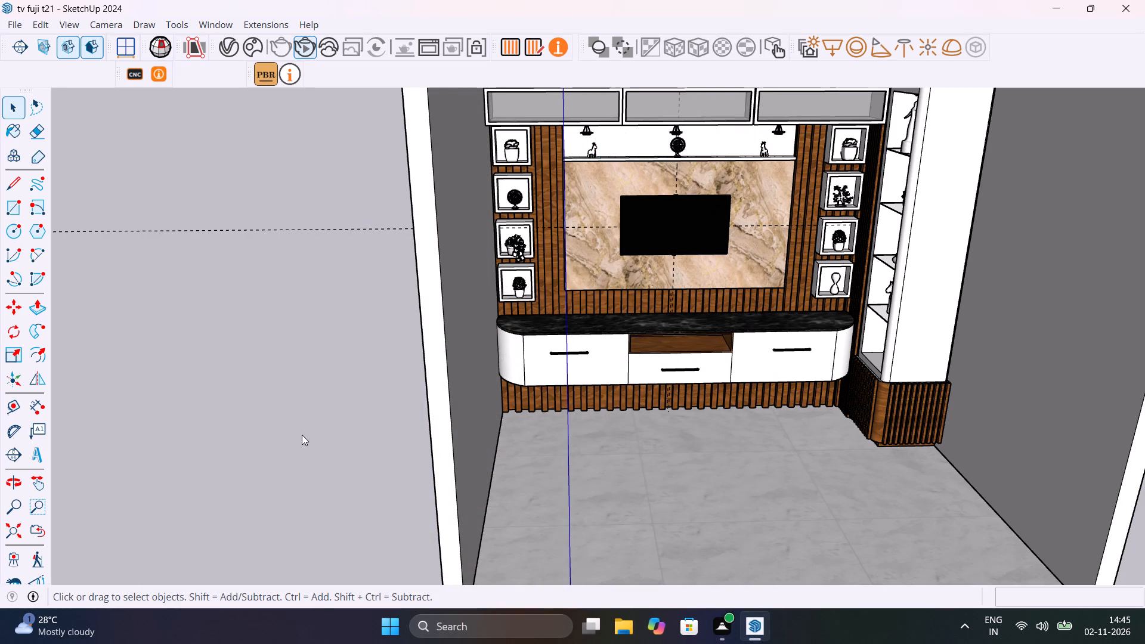
pyautogui.scroll(-4, 293, 361)
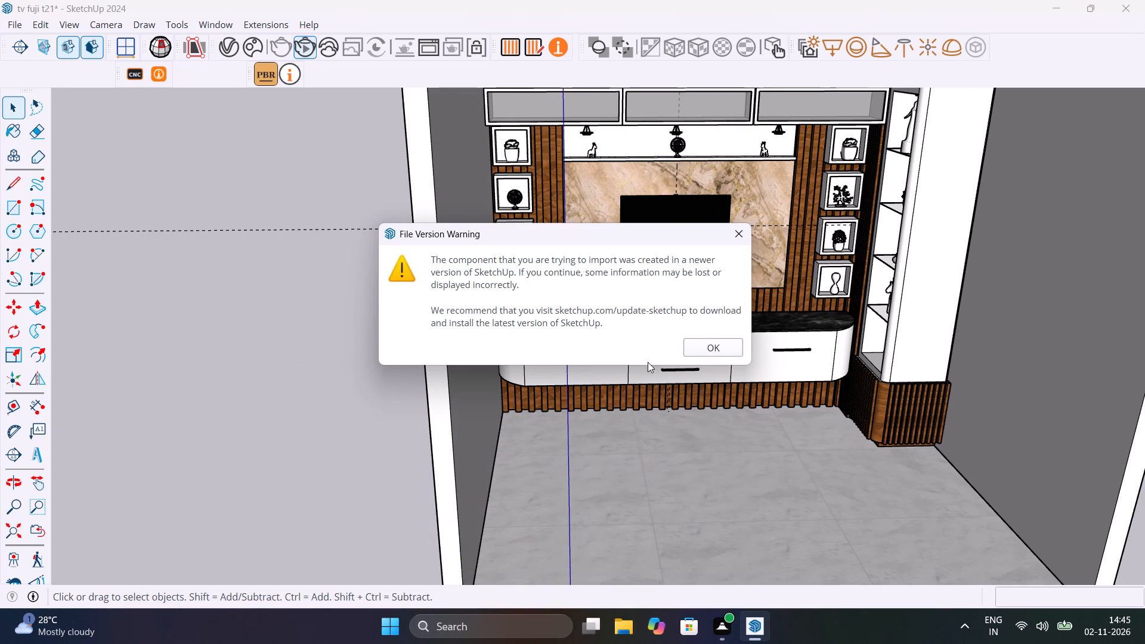
pyautogui.click(717, 350)
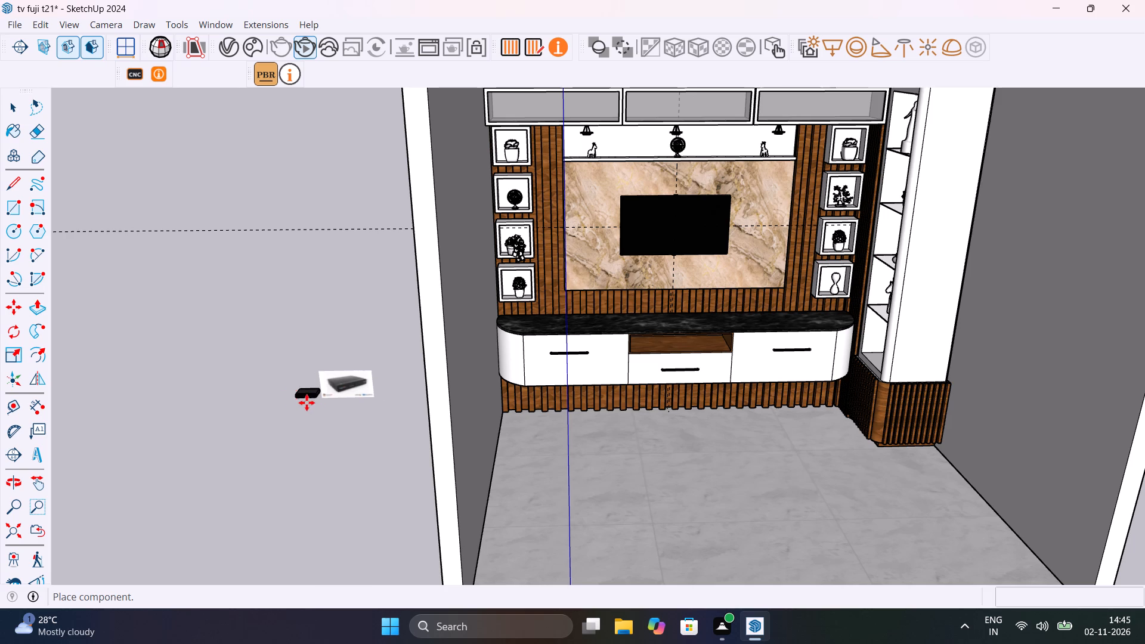
pyautogui.click(243, 404)
# Explode the imported set-up box component into its separate box and picture.
pyautogui.scroll(8, 287, 405)
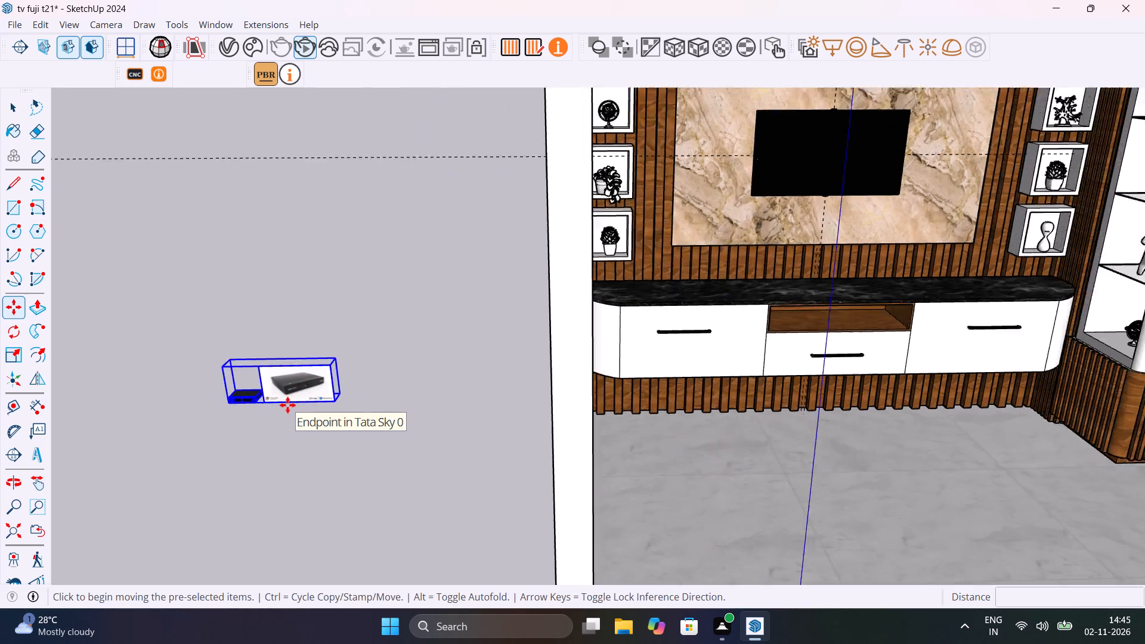
pyautogui.scroll(15, 287, 405)
pyautogui.rightClick(298, 379)
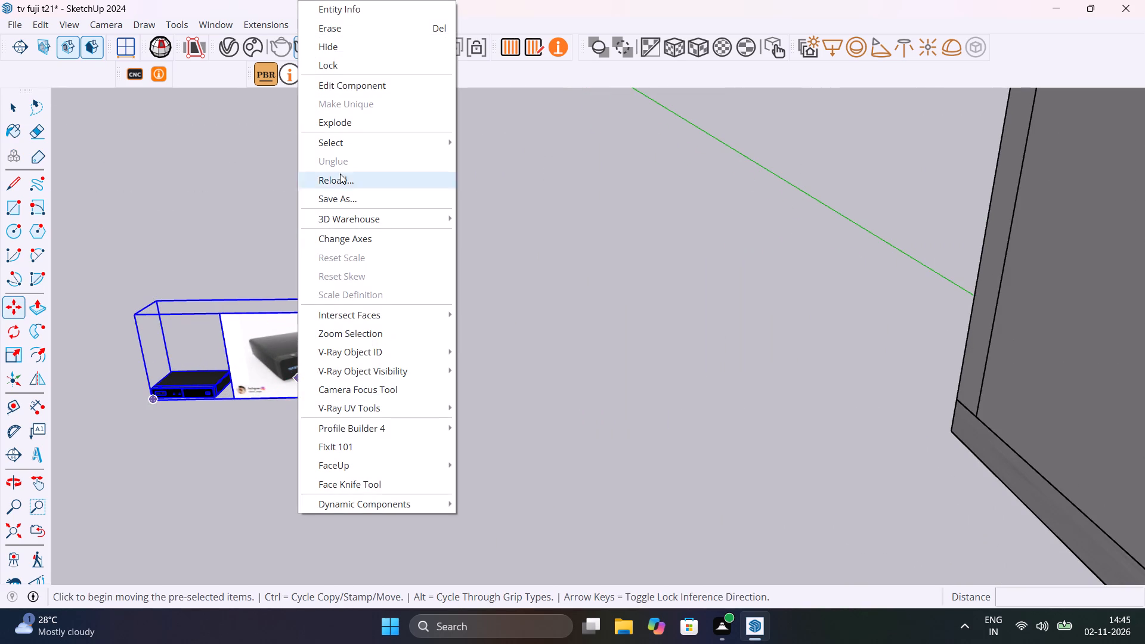
pyautogui.click(354, 127)
pyautogui.click(455, 330)
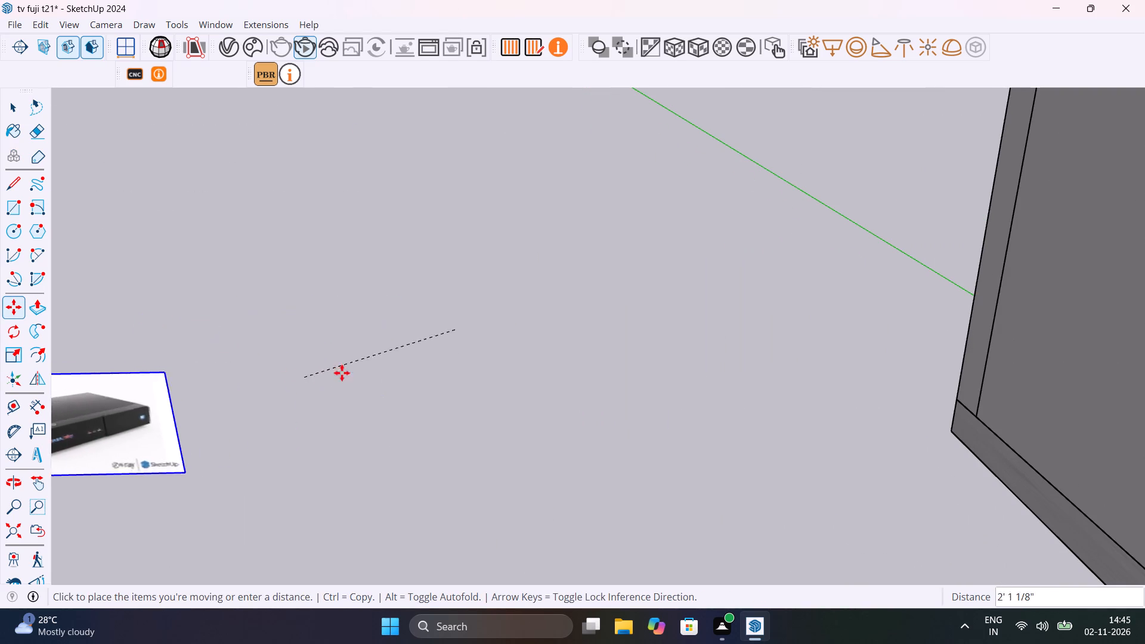
pyautogui.click(496, 343)
pyautogui.click(364, 374)
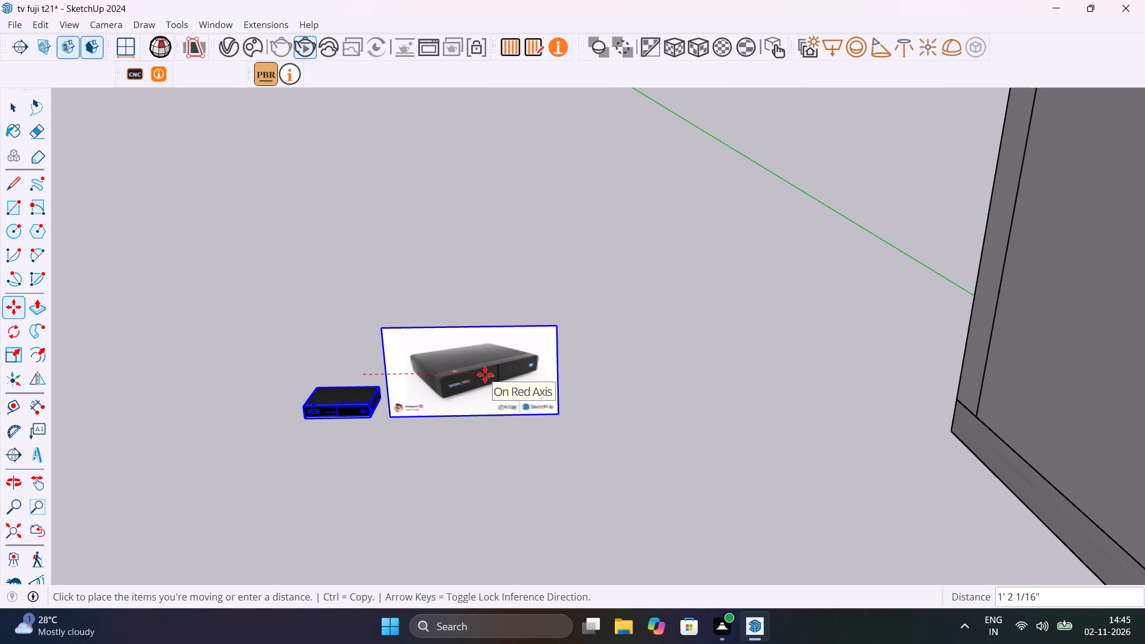
pyautogui.press('space')
# Delete the picture that came with the set-up box, keeping only the box.
pyautogui.click(375, 394)
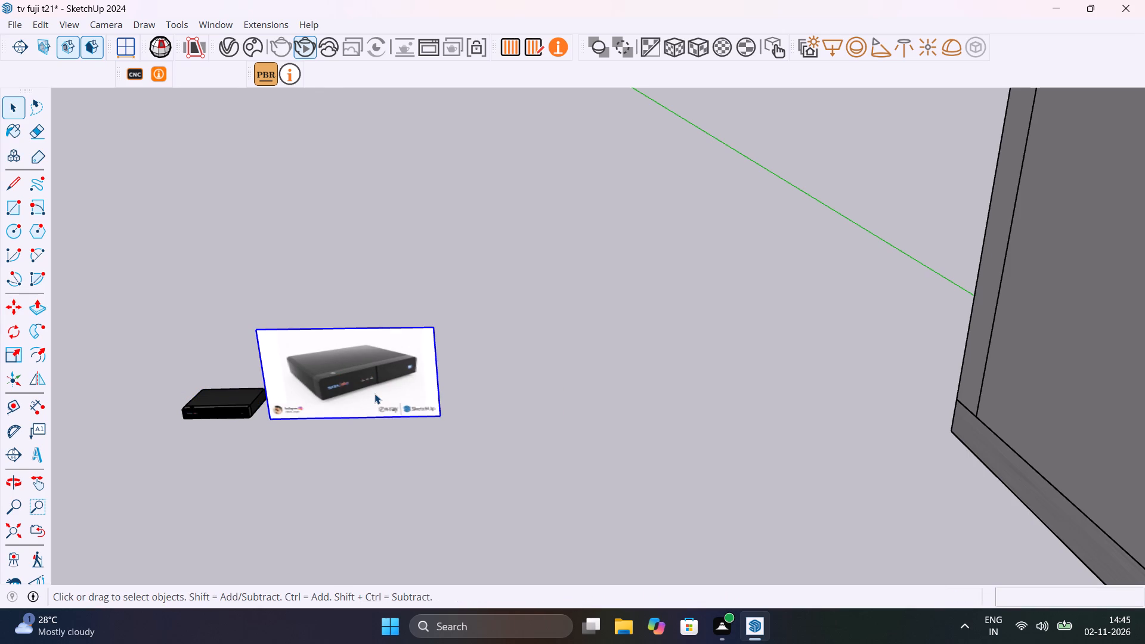
pyautogui.press('Delete')
# Move the set-up box from outside the room into the open wooden niche above the TV unit's middle drawer.
pyautogui.click(216, 404)
pyautogui.scroll(4, 216, 404)
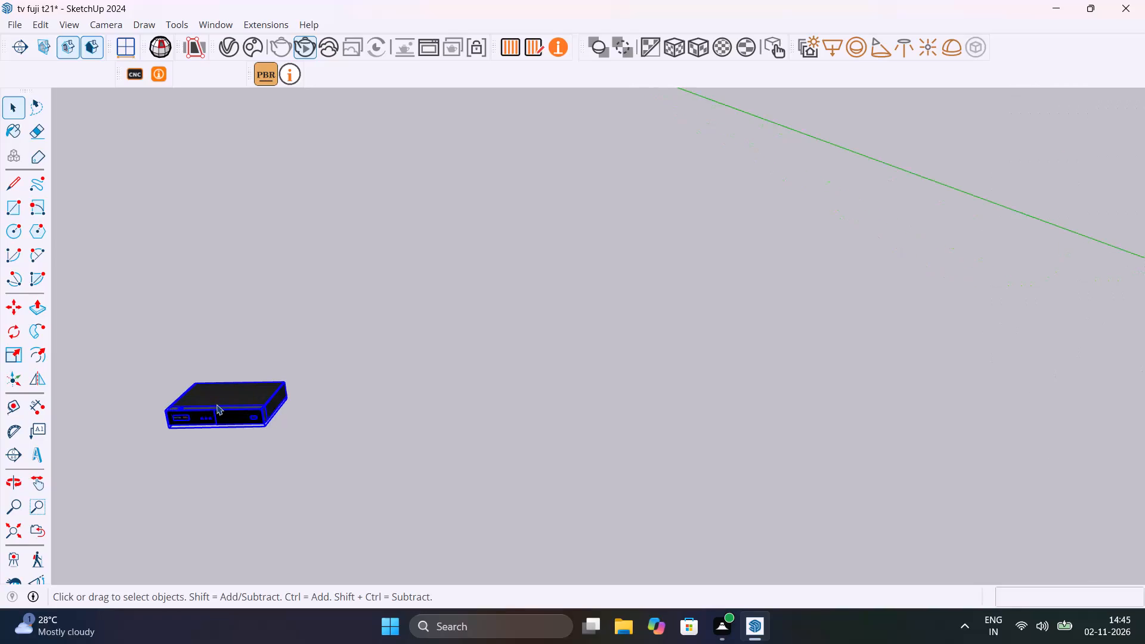
pyautogui.press('m')
pyautogui.click(265, 431)
pyautogui.scroll(-14, 468, 419)
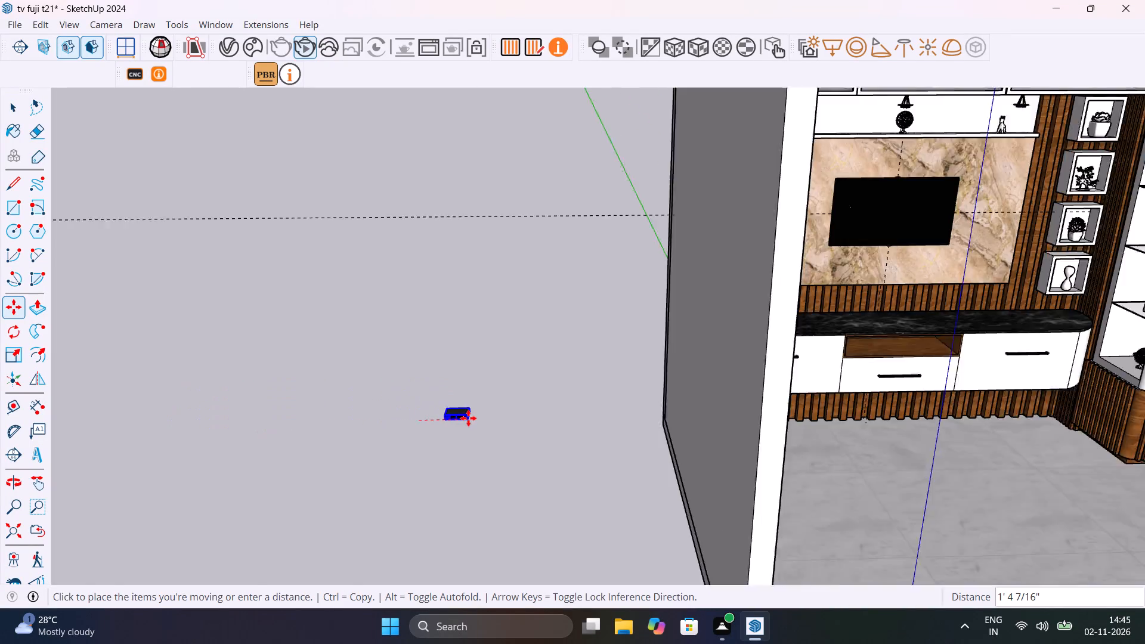
pyautogui.scroll(-10, 468, 418)
pyautogui.scroll(20, 647, 391)
pyautogui.scroll(3, 647, 391)
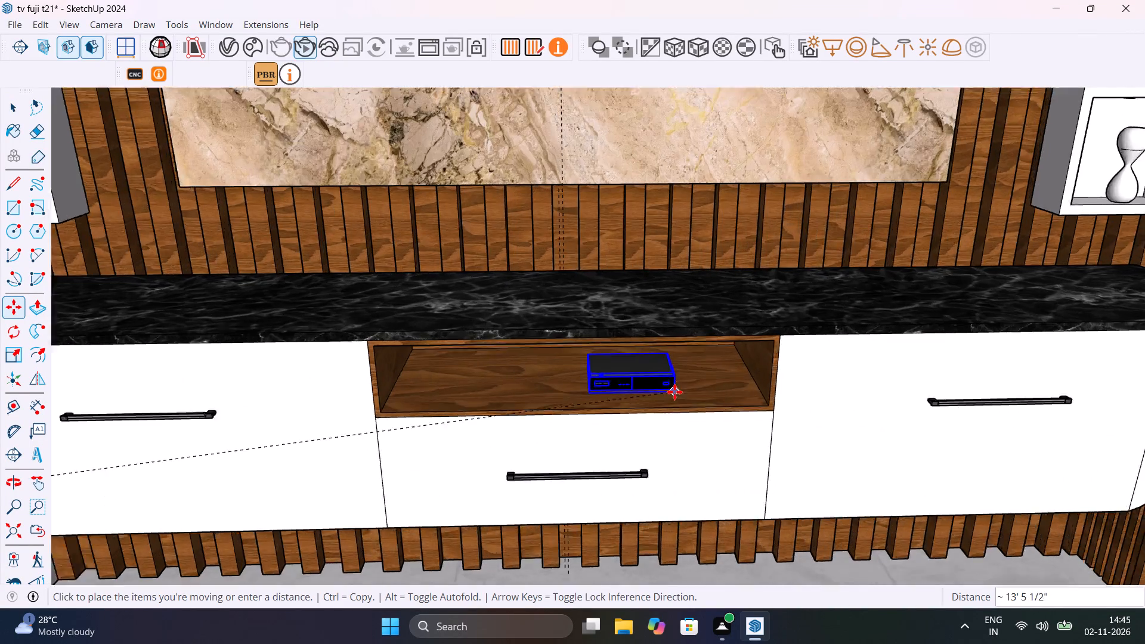
pyautogui.scroll(2, 674, 392)
pyautogui.click(609, 393)
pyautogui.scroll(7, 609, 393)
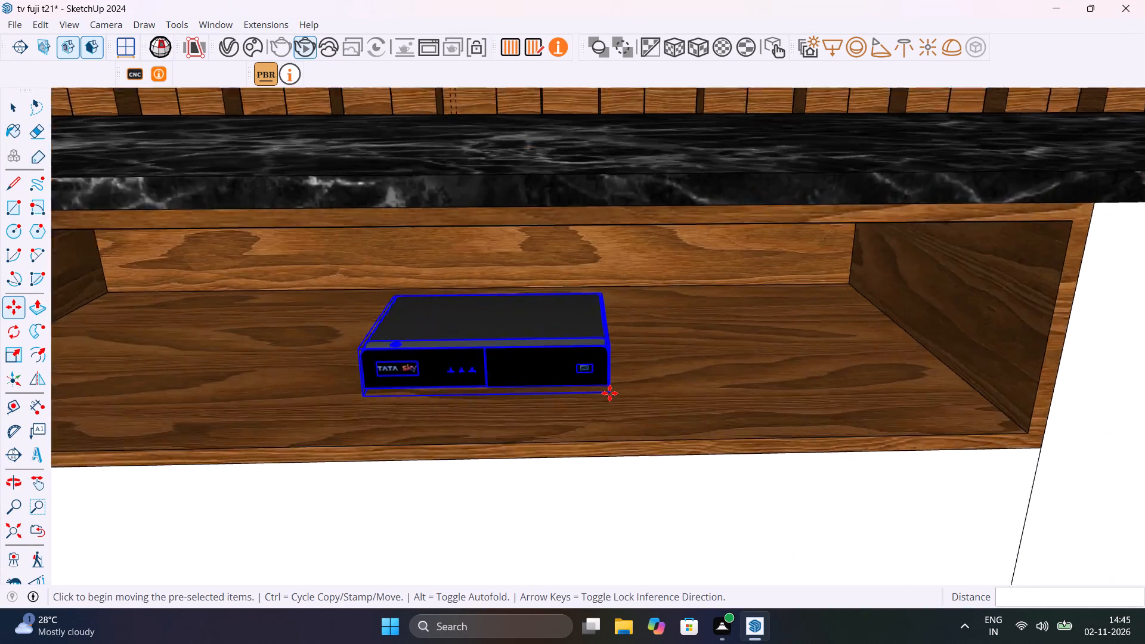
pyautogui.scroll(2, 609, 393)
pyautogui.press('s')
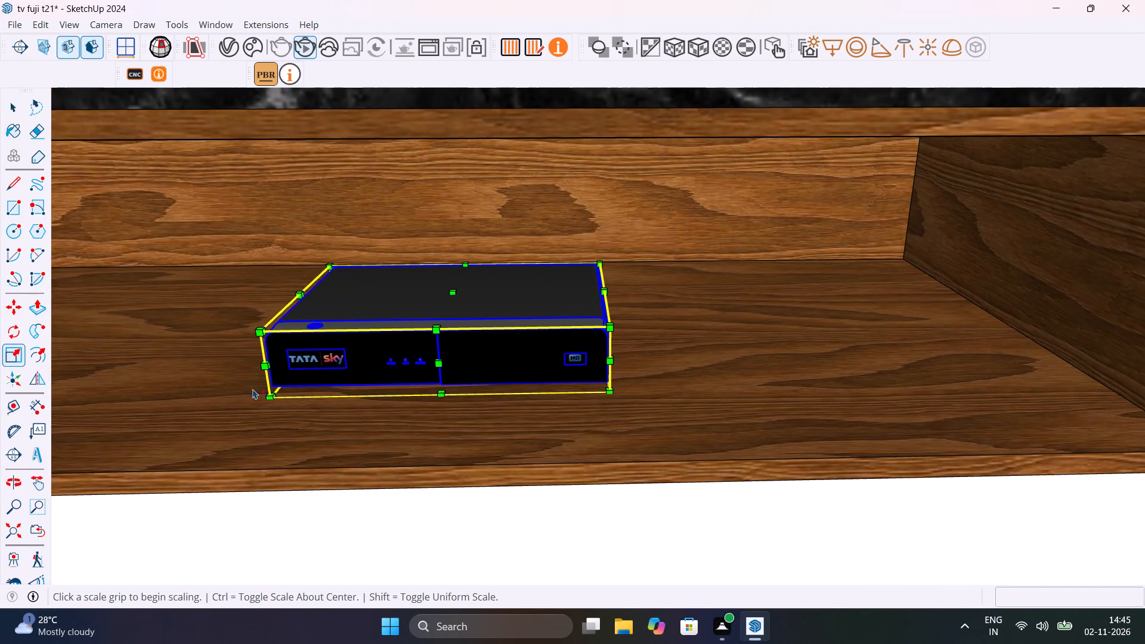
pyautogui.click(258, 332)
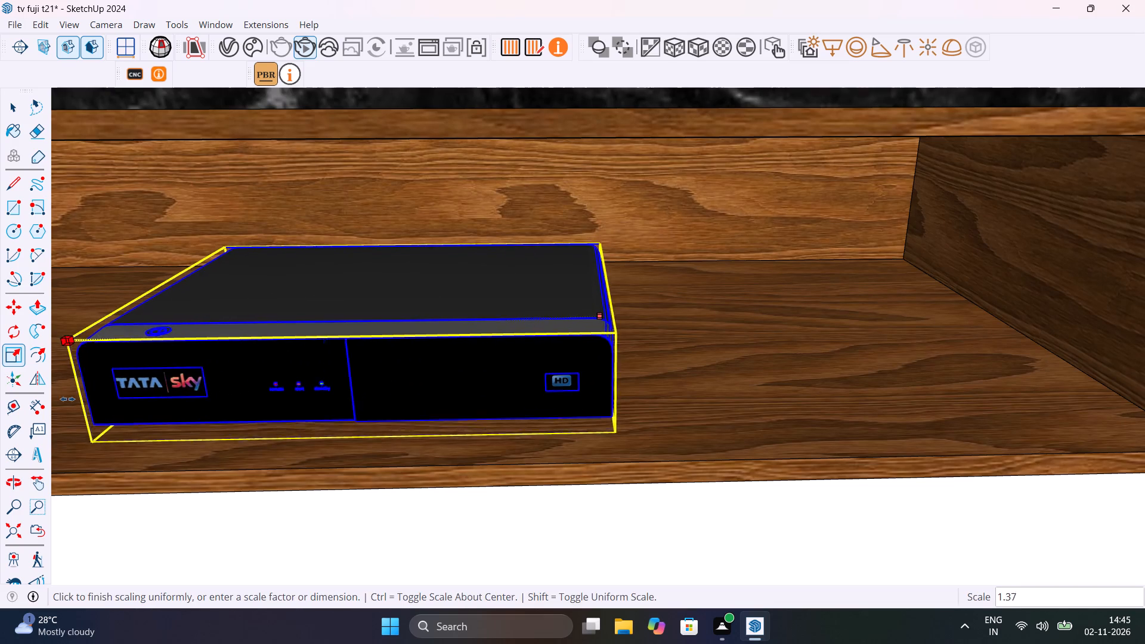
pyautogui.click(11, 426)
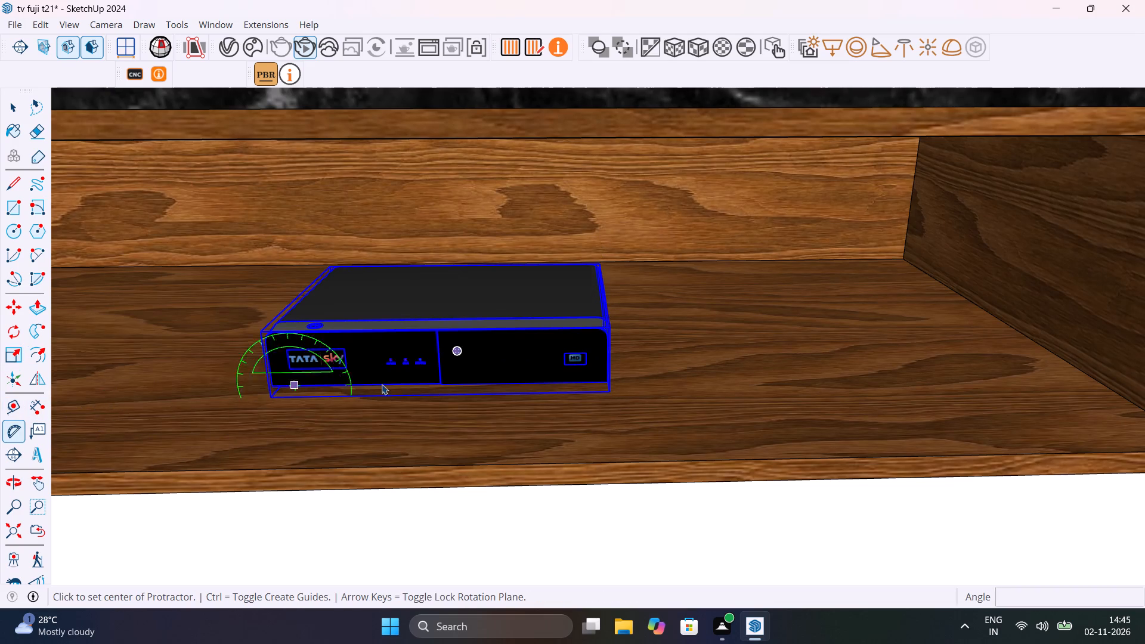
# Scale the set-up box up uniformly by about 1.57 from its rear top corner inside the niche.
pyautogui.scroll(-5, 471, 382)
pyautogui.moveTo(506, 416); pyautogui.dragTo(287, 400, button='middle')
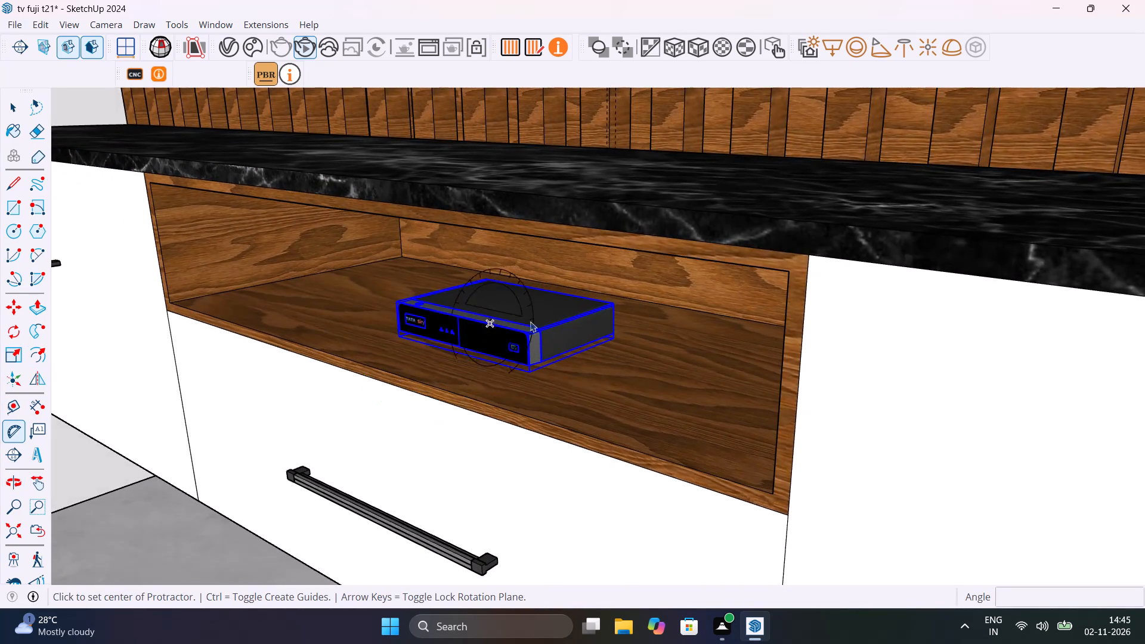
pyautogui.scroll(9, 578, 321)
pyautogui.press('space')
pyautogui.write('S')
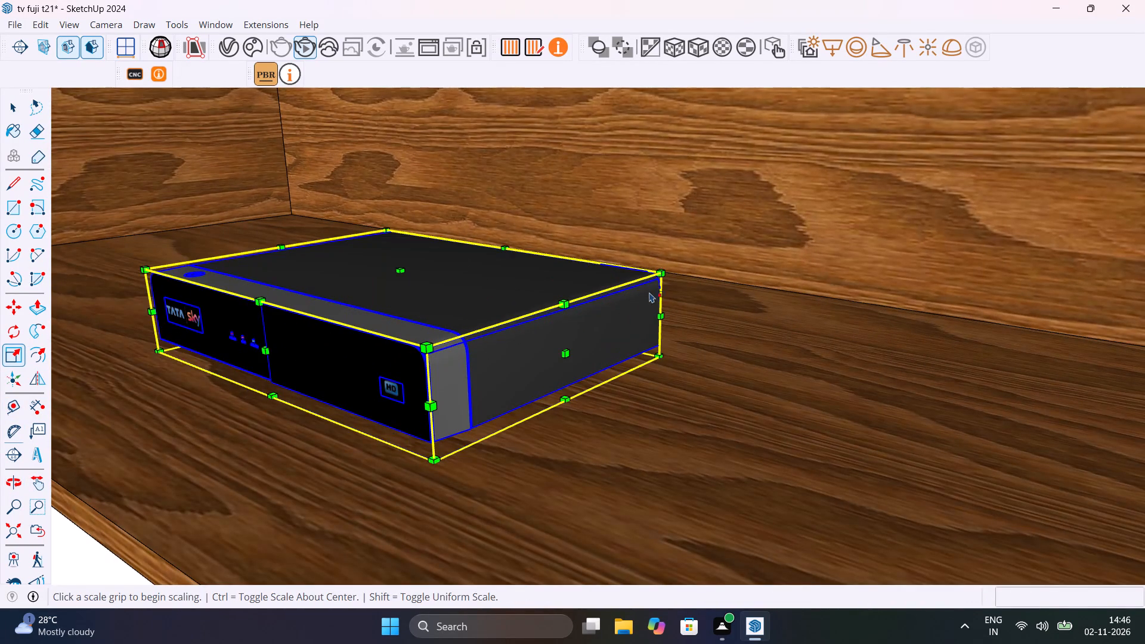
pyautogui.click(664, 271)
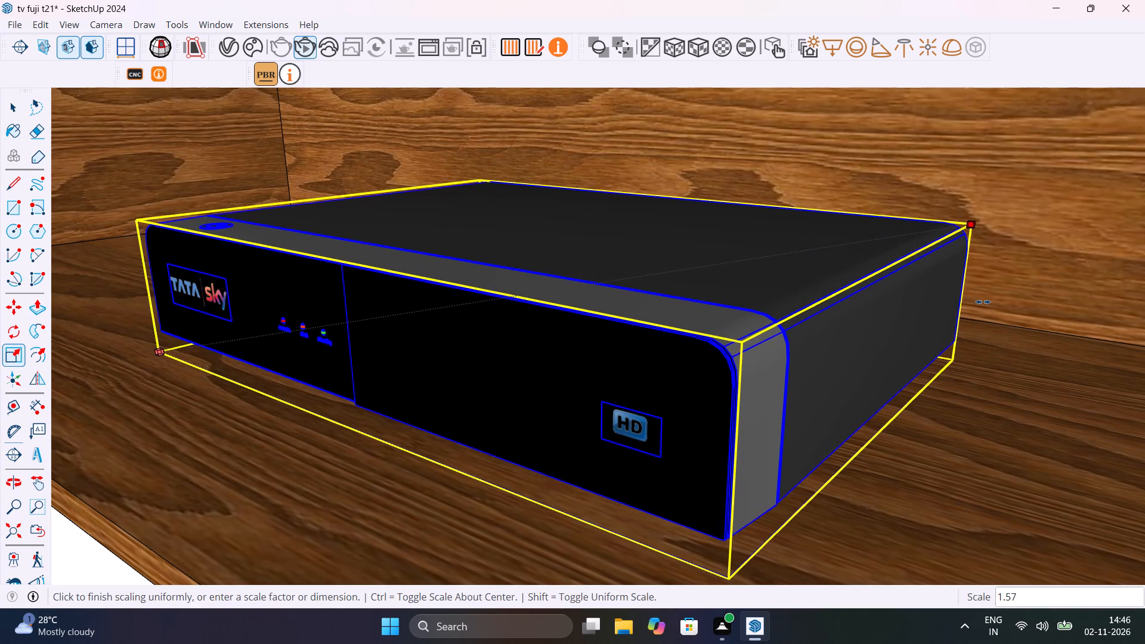
pyautogui.click(983, 302)
pyautogui.scroll(-20, 635, 296)
pyautogui.scroll(-2, 635, 296)
pyautogui.press('space')
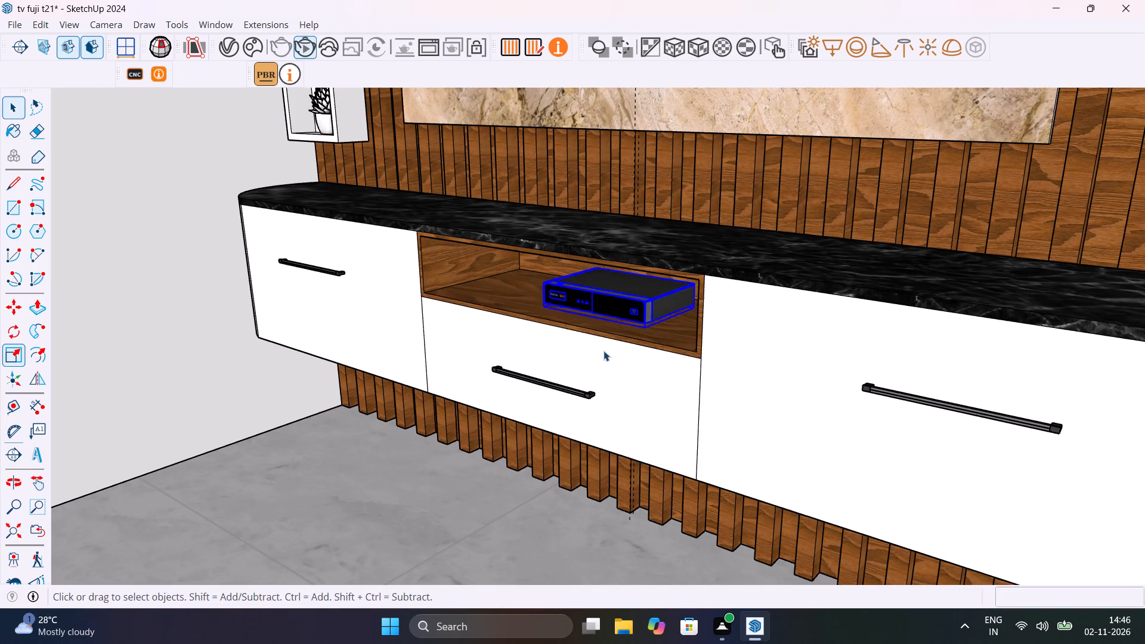
# Deselect the set-up box and save the model.
pyautogui.scroll(-6, 610, 318)
pyautogui.moveTo(614, 348); pyautogui.dragTo(757, 345, button='middle')
pyautogui.scroll(-12, 667, 337)
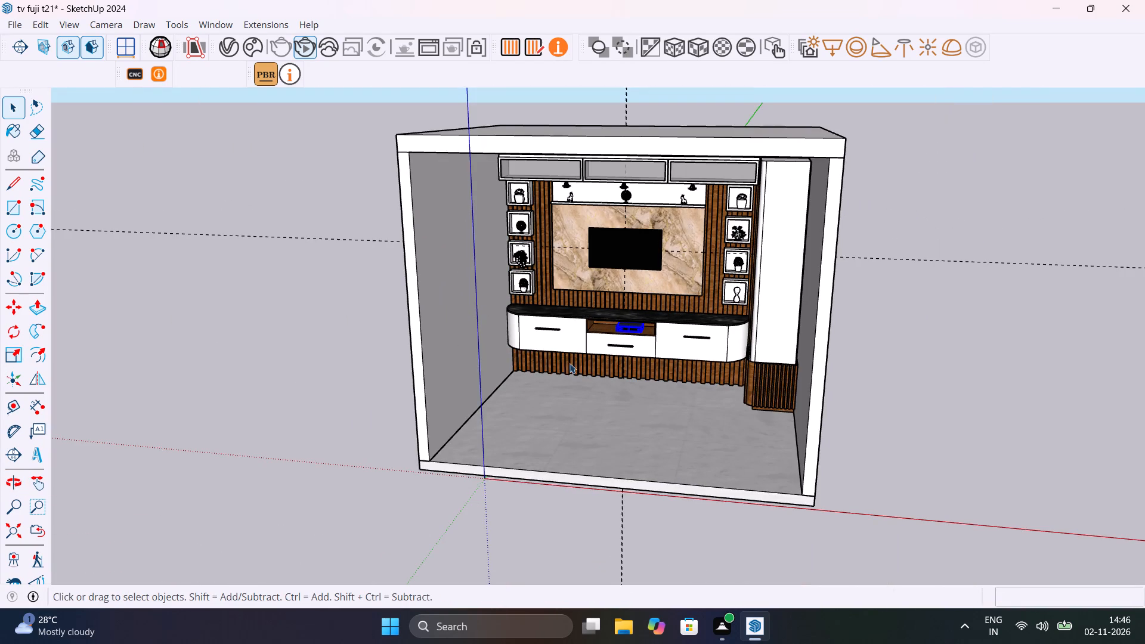
pyautogui.click(316, 358)
pyautogui.moveTo(578, 353); pyautogui.dragTo(661, 308, button='middle')
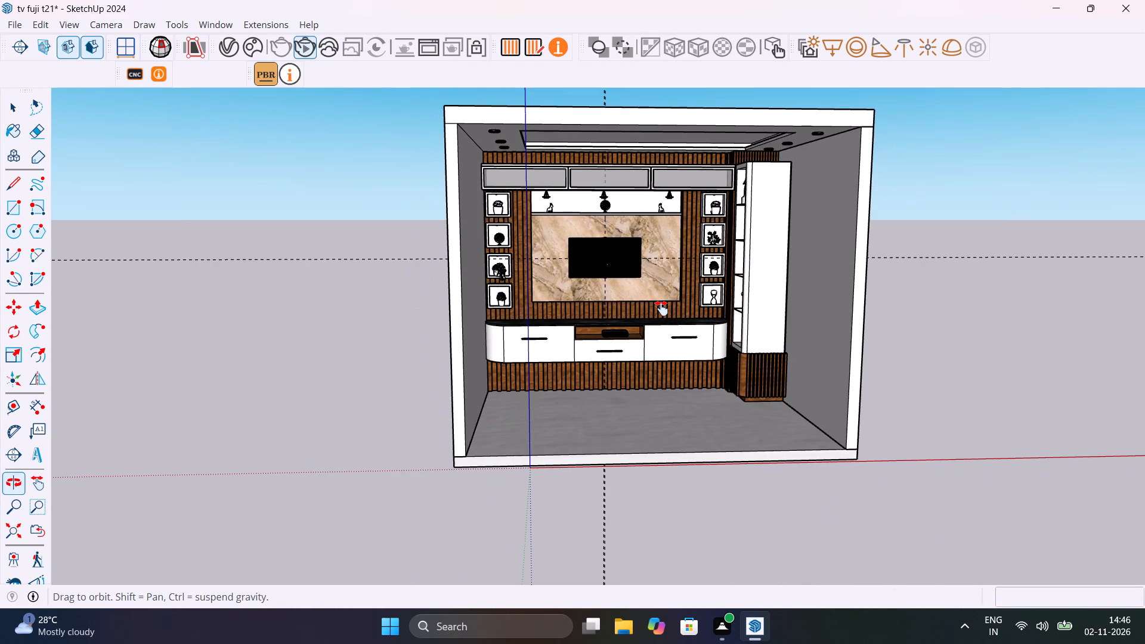
pyautogui.moveTo(661, 308); pyautogui.dragTo(566, 336, button='middle')
pyautogui.hotkey('ctrl', 's')
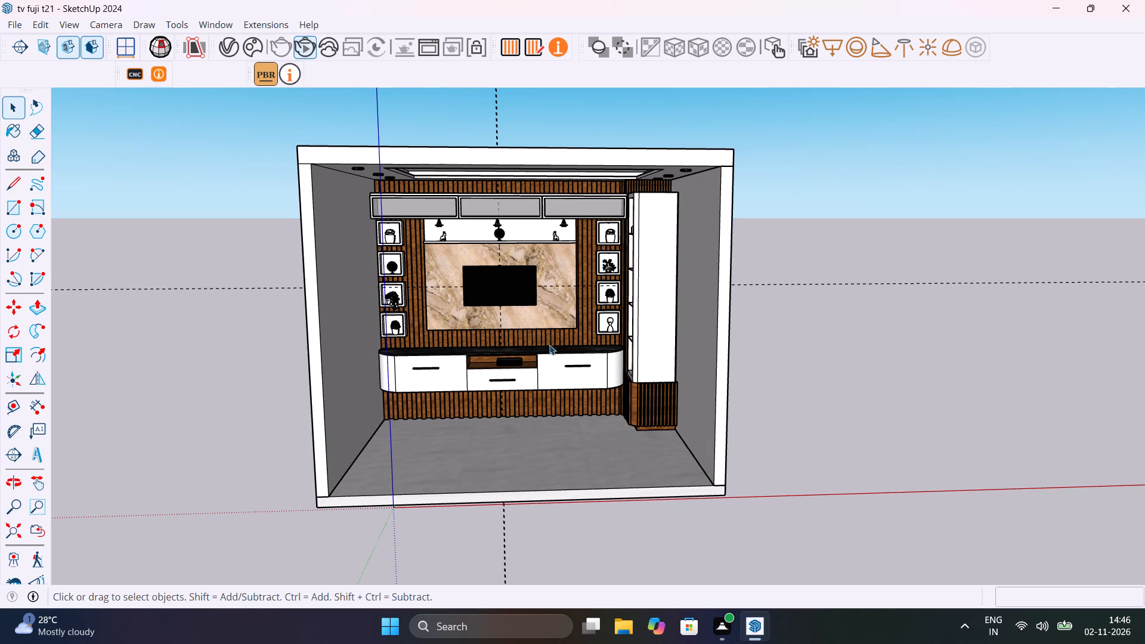
# Hide all three glass shutters inside the overhead cabinet group to open up its compartments, and close the group.
pyautogui.scroll(5, 562, 330)
pyautogui.moveTo(550, 359); pyautogui.dragTo(654, 435, button='middle')
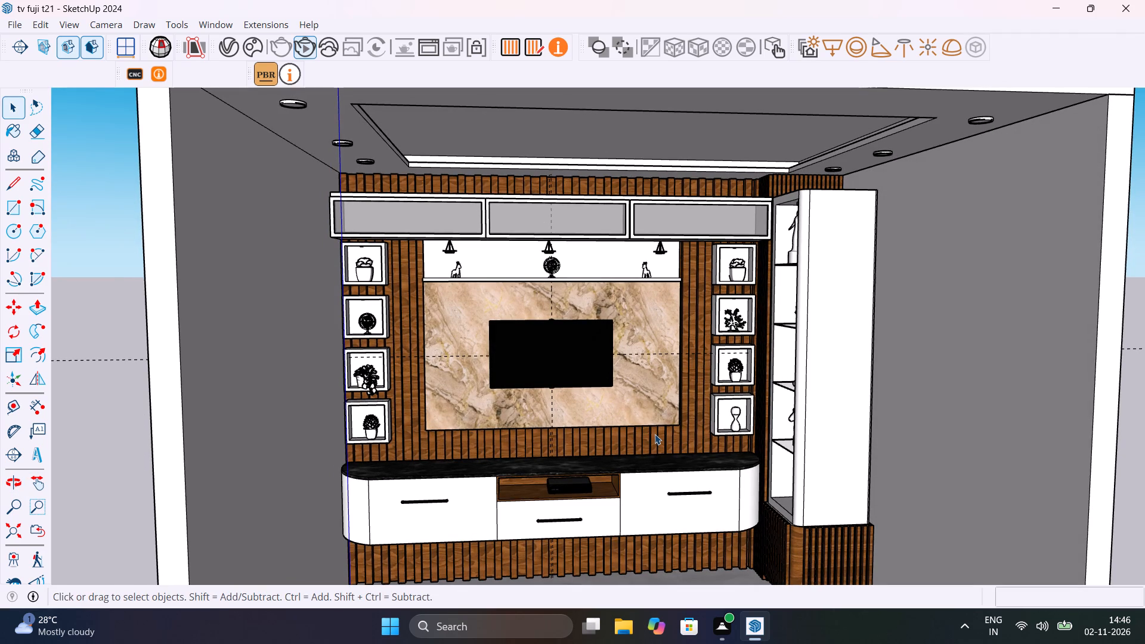
pyautogui.scroll(4, 485, 258)
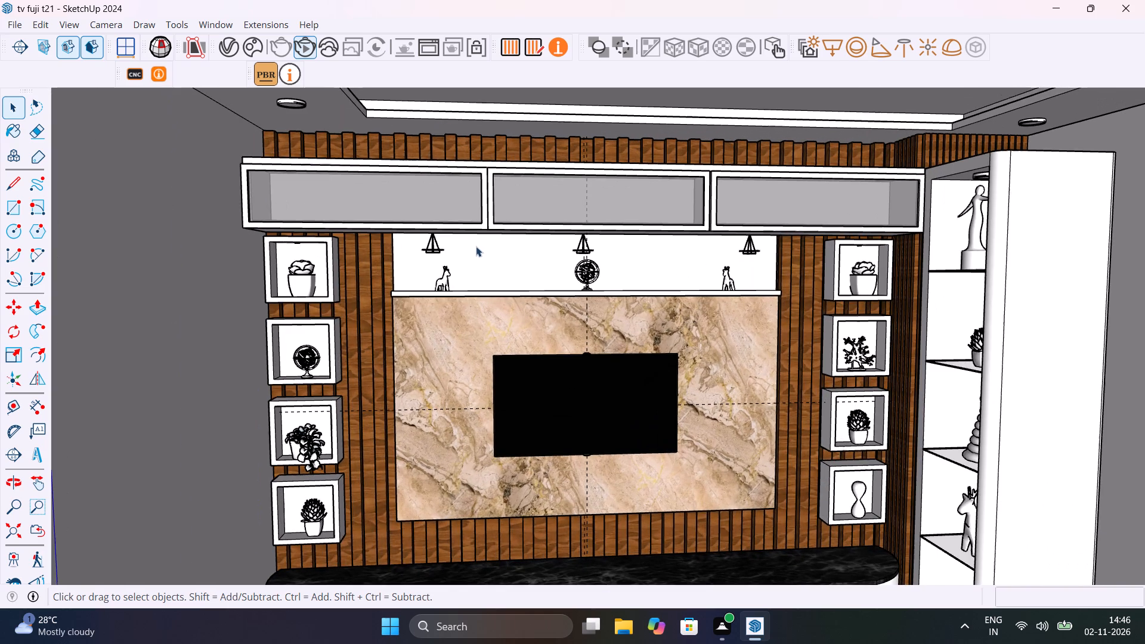
pyautogui.click(467, 199)
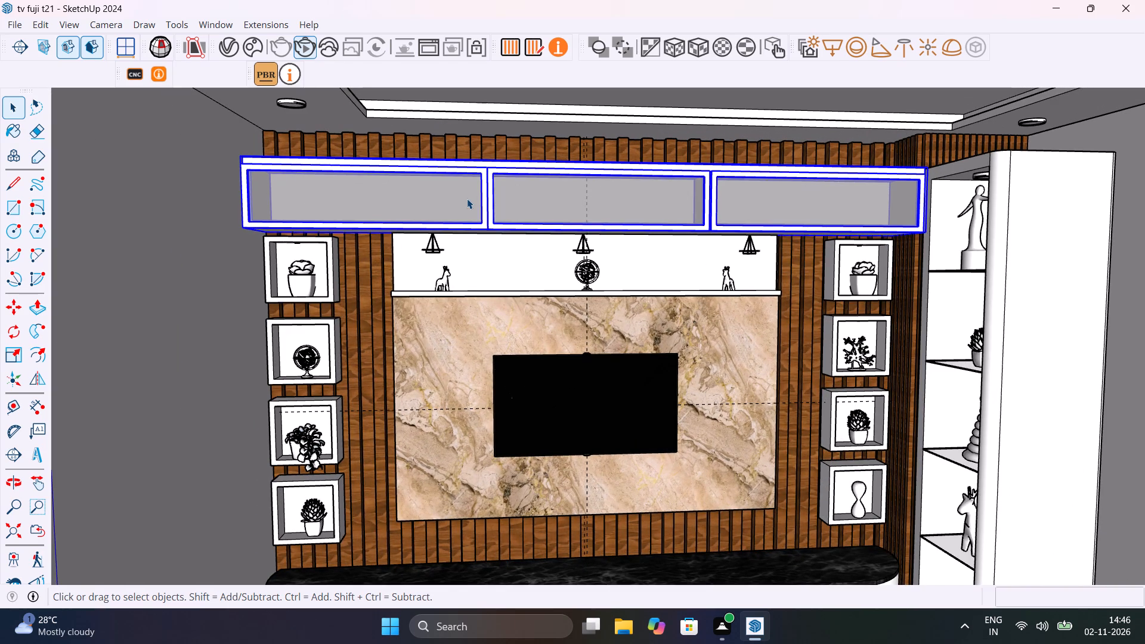
pyautogui.click(467, 199)
pyautogui.doubleClick(467, 199)
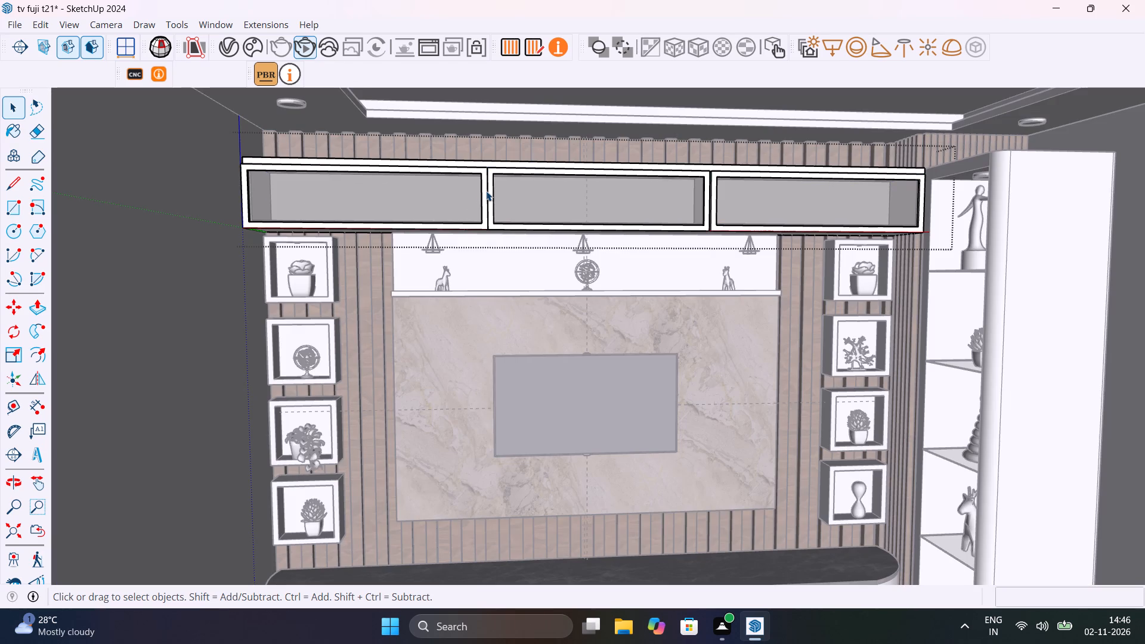
pyautogui.click(486, 191)
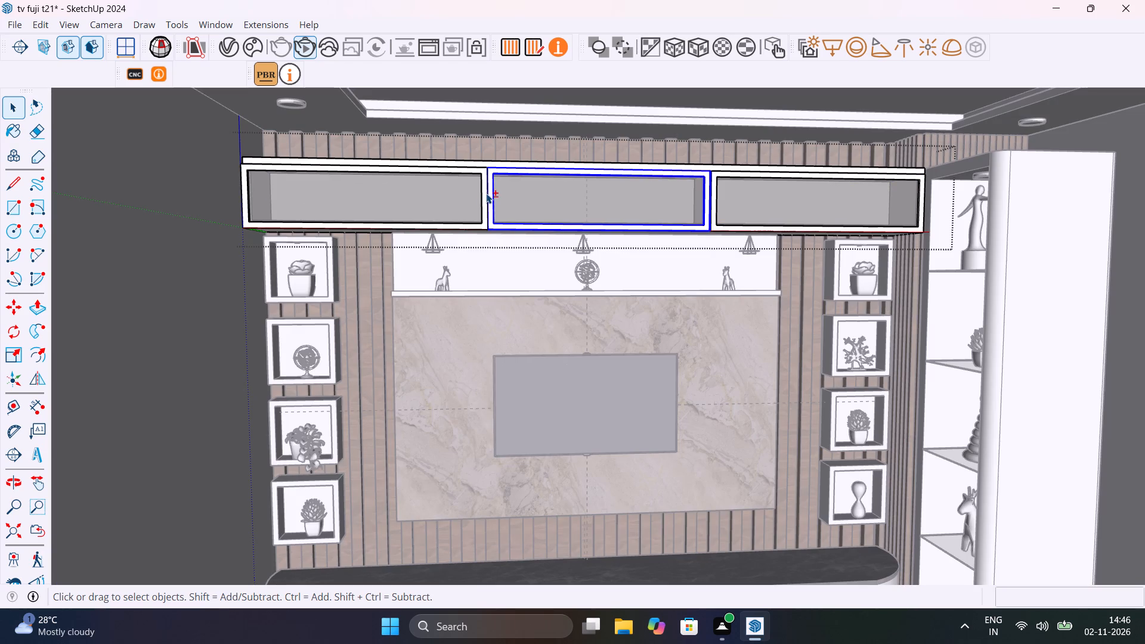
pyautogui.keyDown('shift'); pyautogui.click(484, 203); pyautogui.keyUp('shift')
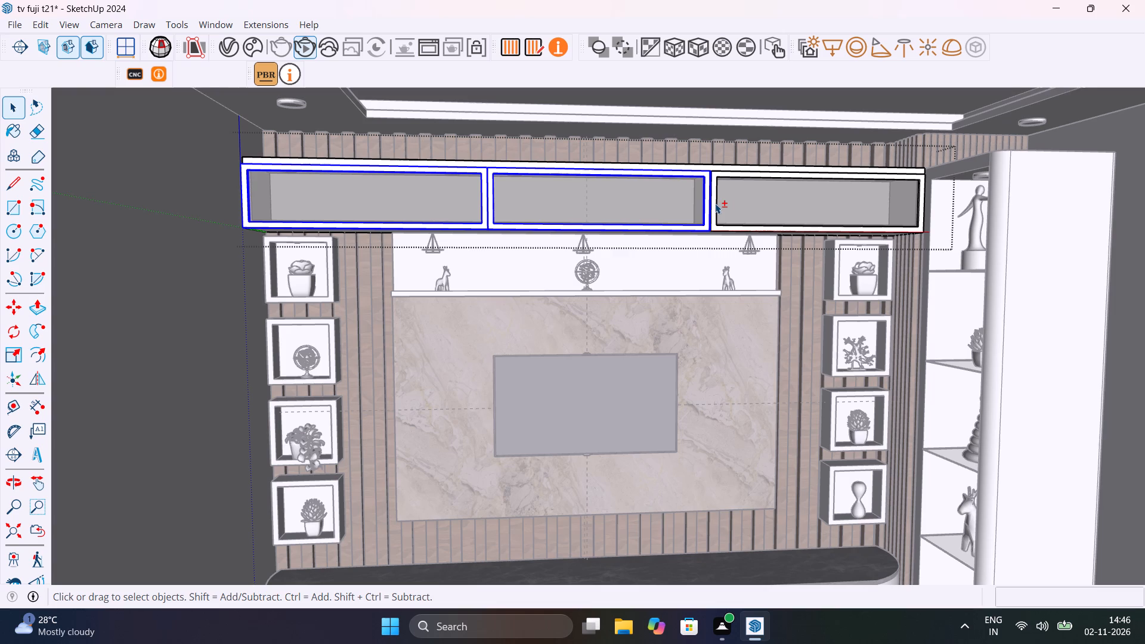
pyautogui.keyDown('shift'); pyautogui.click(715, 203); pyautogui.keyUp('shift')
pyautogui.keyDown('shift'); pyautogui.rightClick(715, 203); pyautogui.keyUp('shift')
pyautogui.keyDown('shift'); pyautogui.click(775, 244); pyautogui.keyUp('shift')
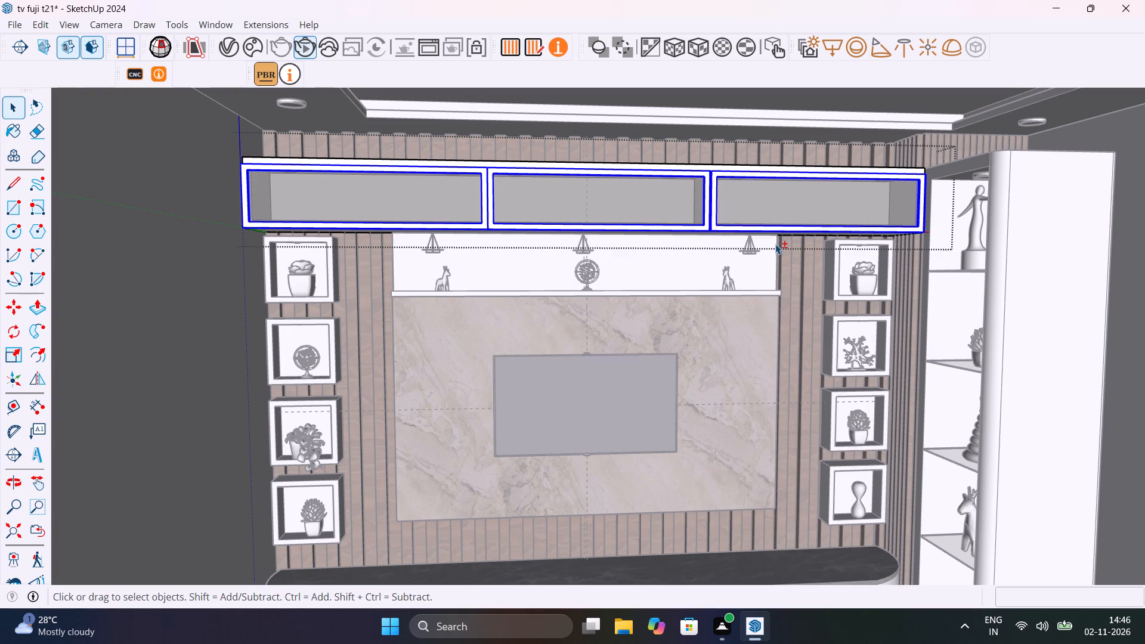
pyautogui.scroll(-13, 223, 407)
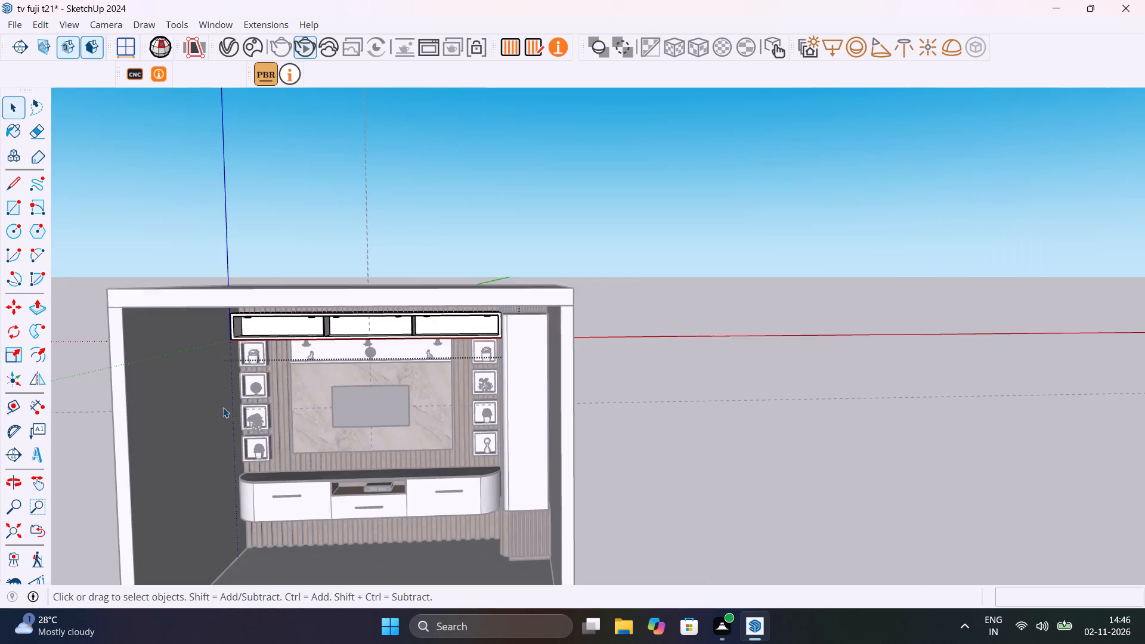
pyautogui.scroll(-3, 223, 407)
pyautogui.click(536, 382)
# Copy the potted succulent from the lowest left display box into the left compartment of the overhead cabinet.
pyautogui.scroll(1, 282, 423)
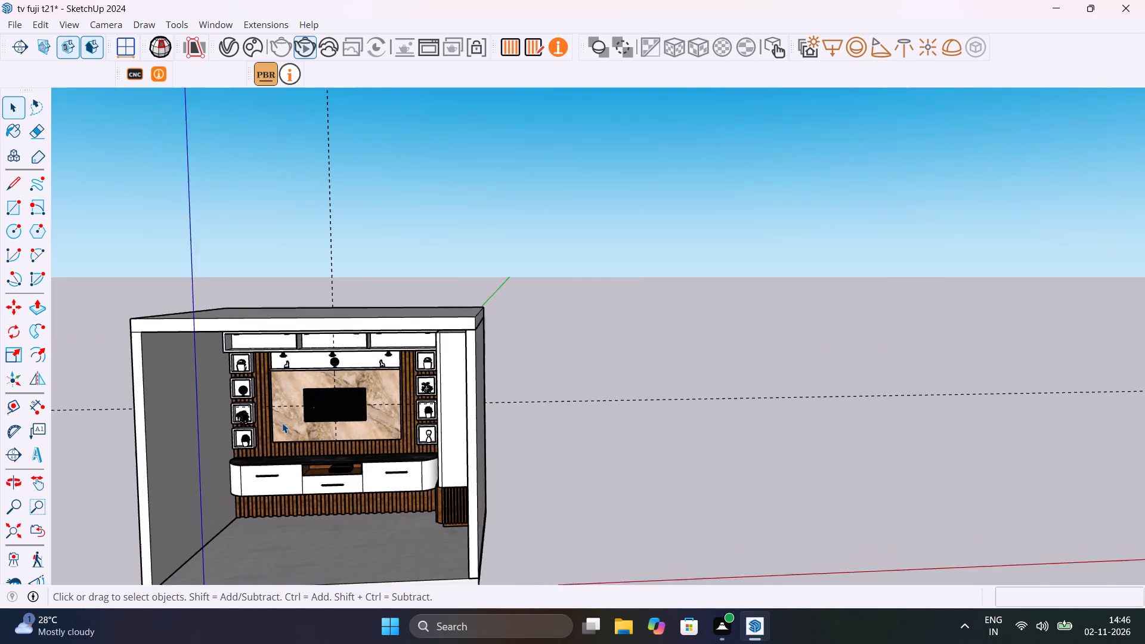
pyautogui.scroll(13, 282, 423)
pyautogui.click(171, 480)
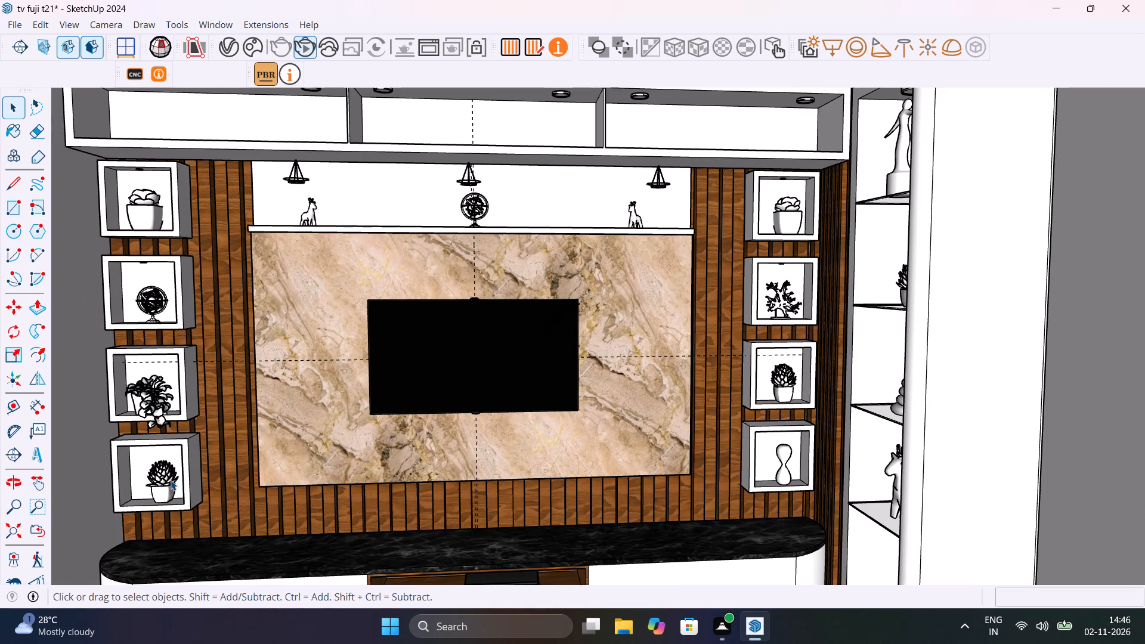
pyautogui.press('m')
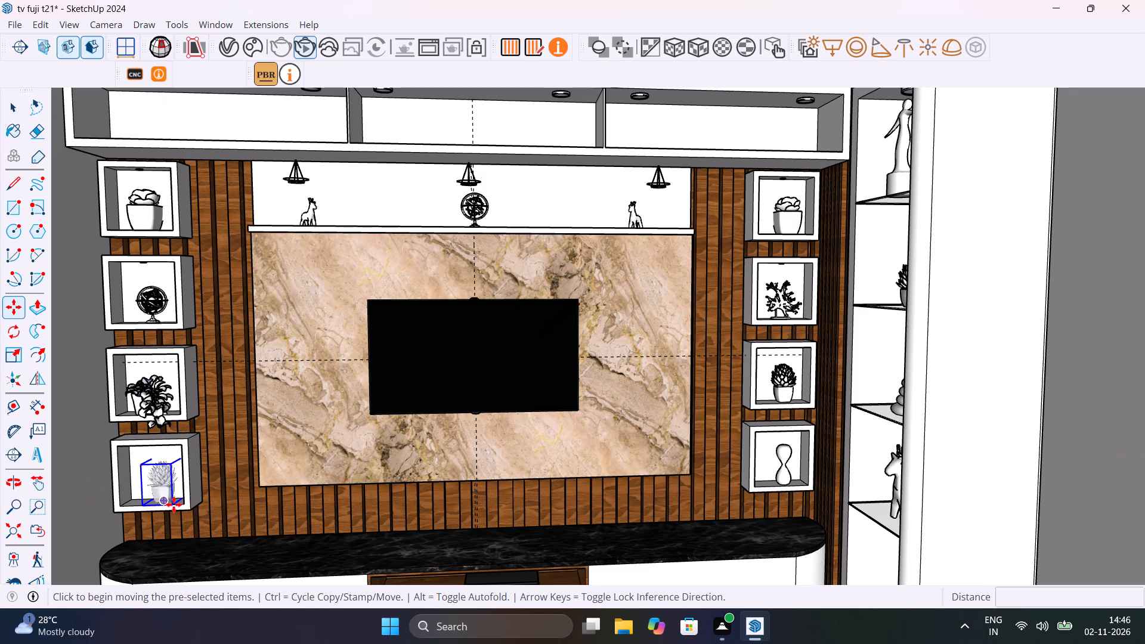
pyautogui.click(174, 504)
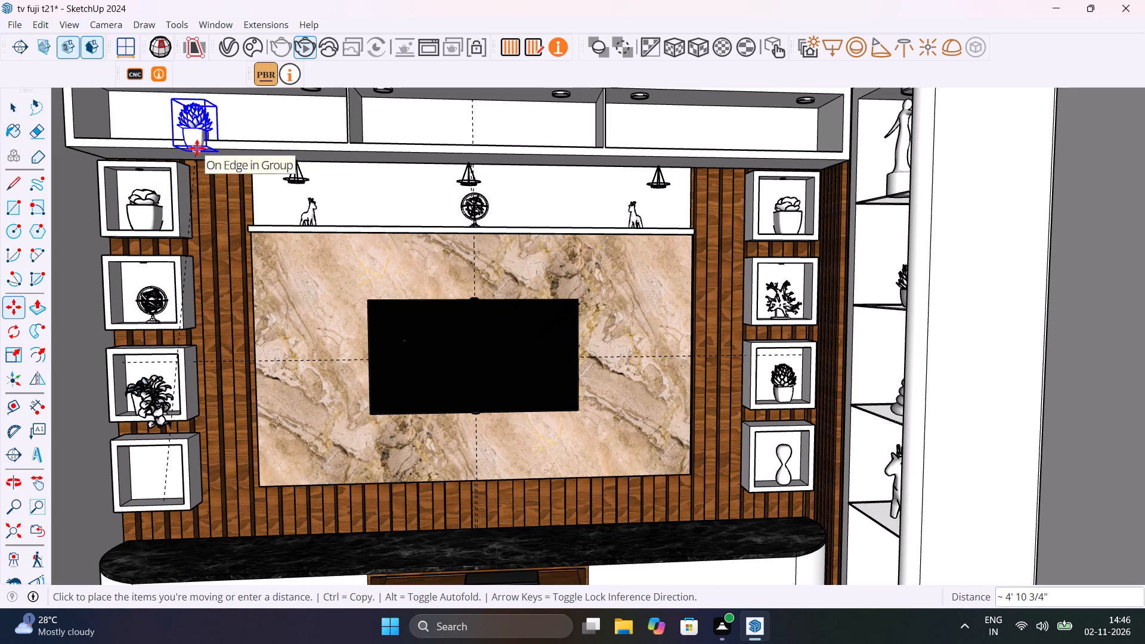
pyautogui.scroll(2, 219, 135)
pyautogui.moveTo(221, 136); pyautogui.dragTo(266, 232, button='middle')
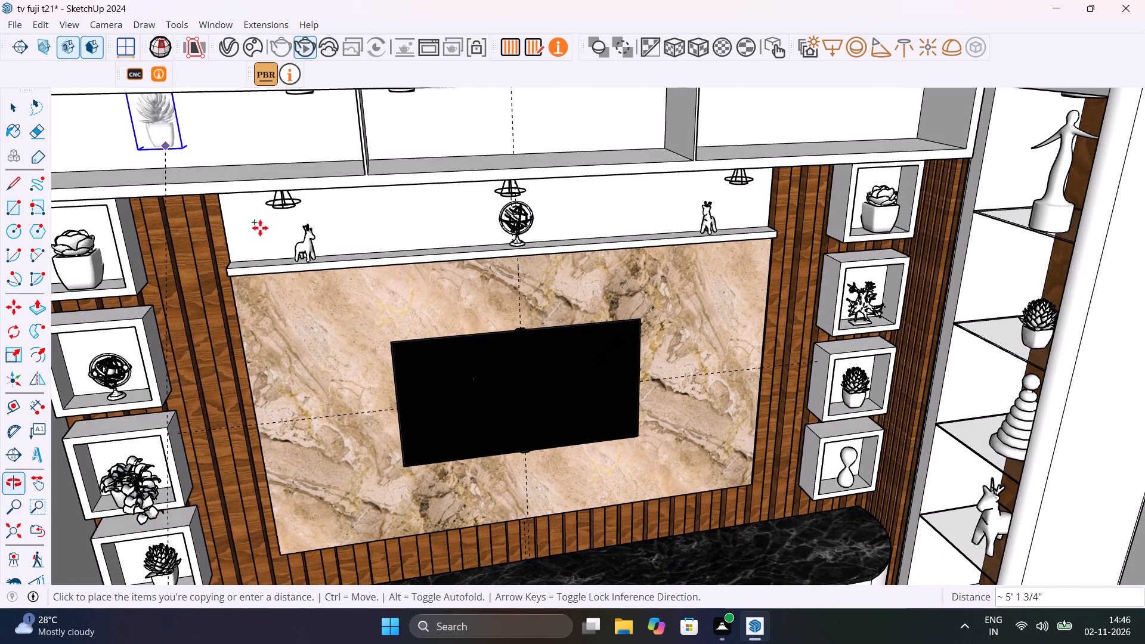
pyautogui.click(158, 176)
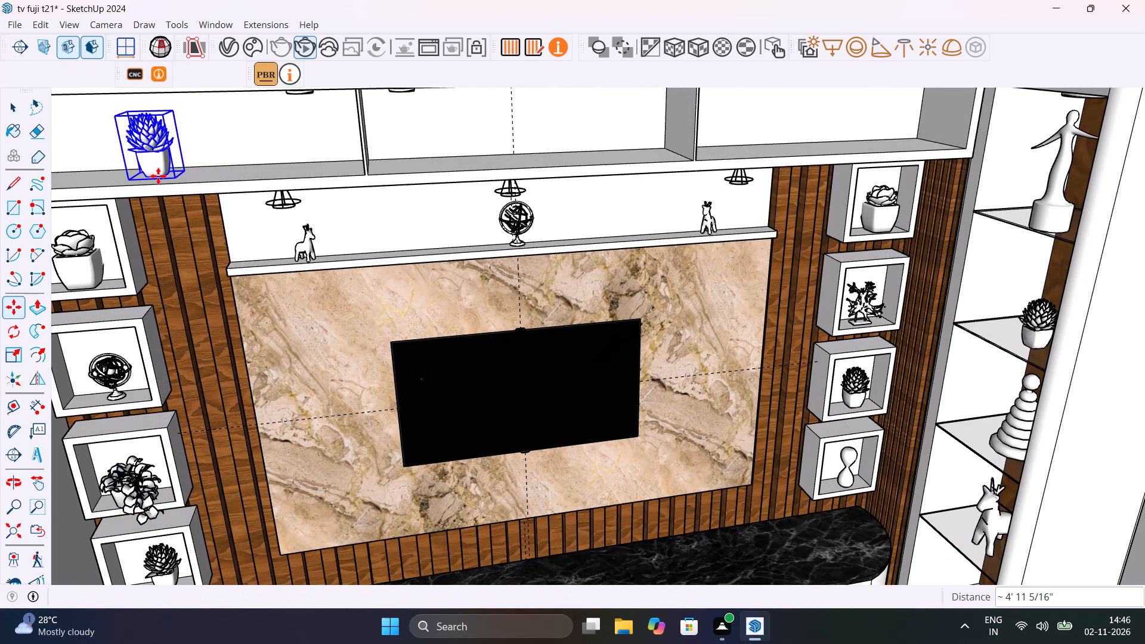
pyautogui.press('space')
# Copy the branching plant ornament from the second right display box into the middle compartment of the overhead cabinet.
pyautogui.click(870, 306)
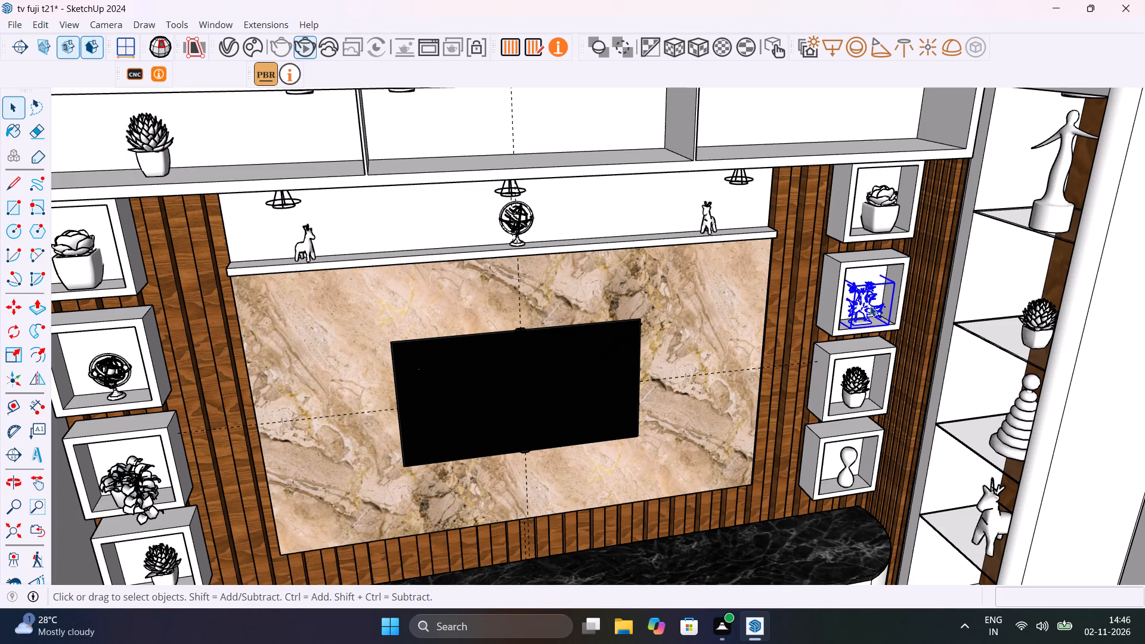
pyautogui.press('m')
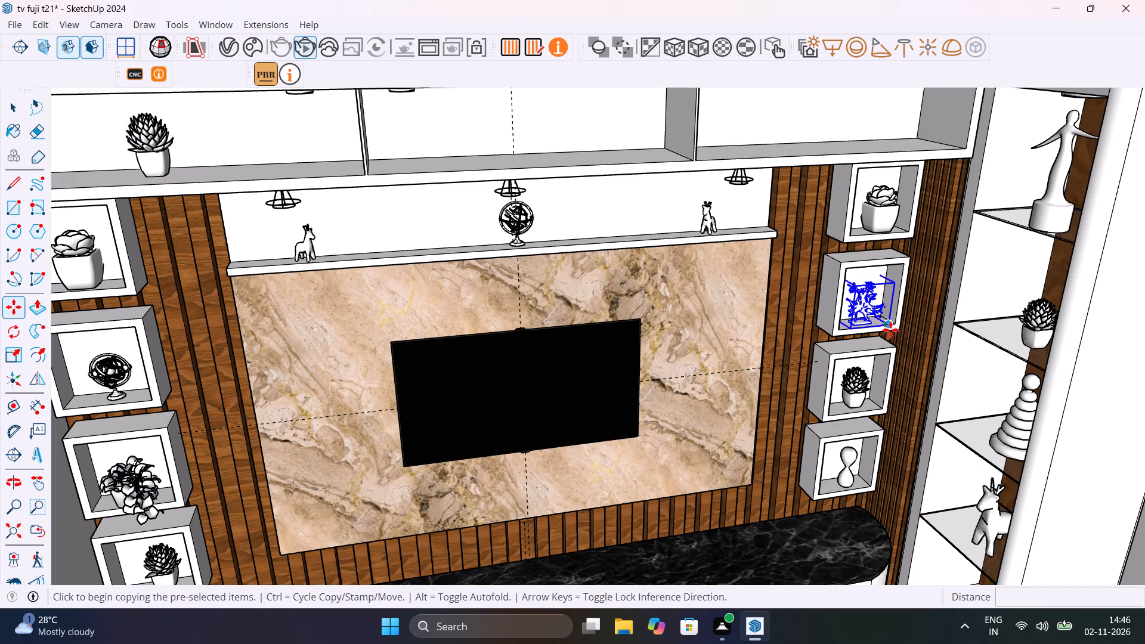
pyautogui.click(890, 329)
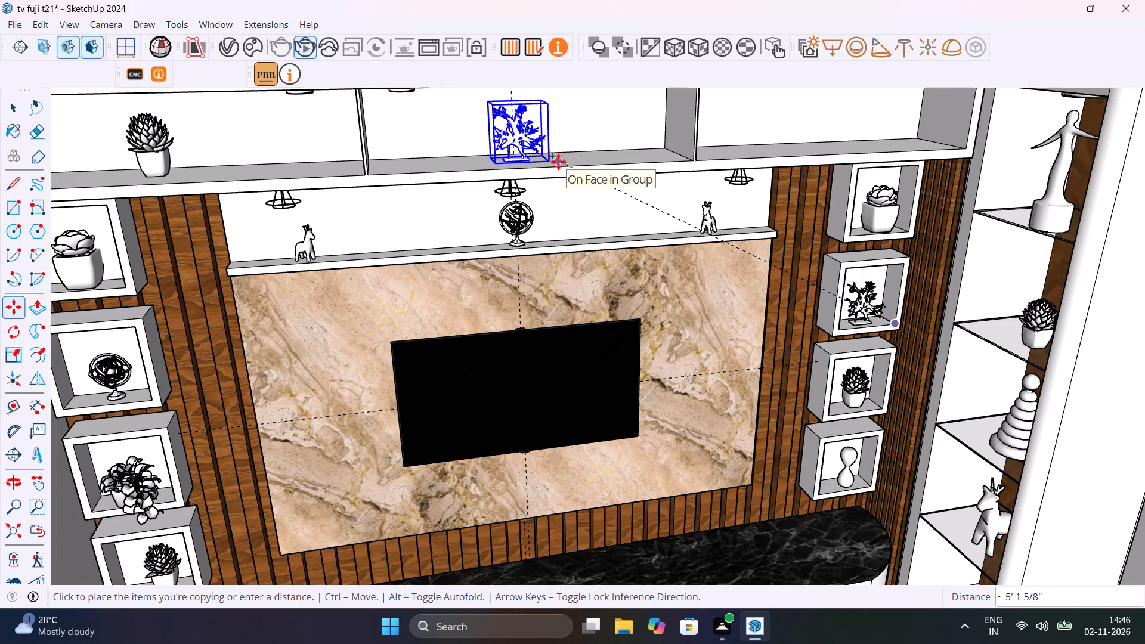
pyautogui.click(558, 162)
pyautogui.press('space')
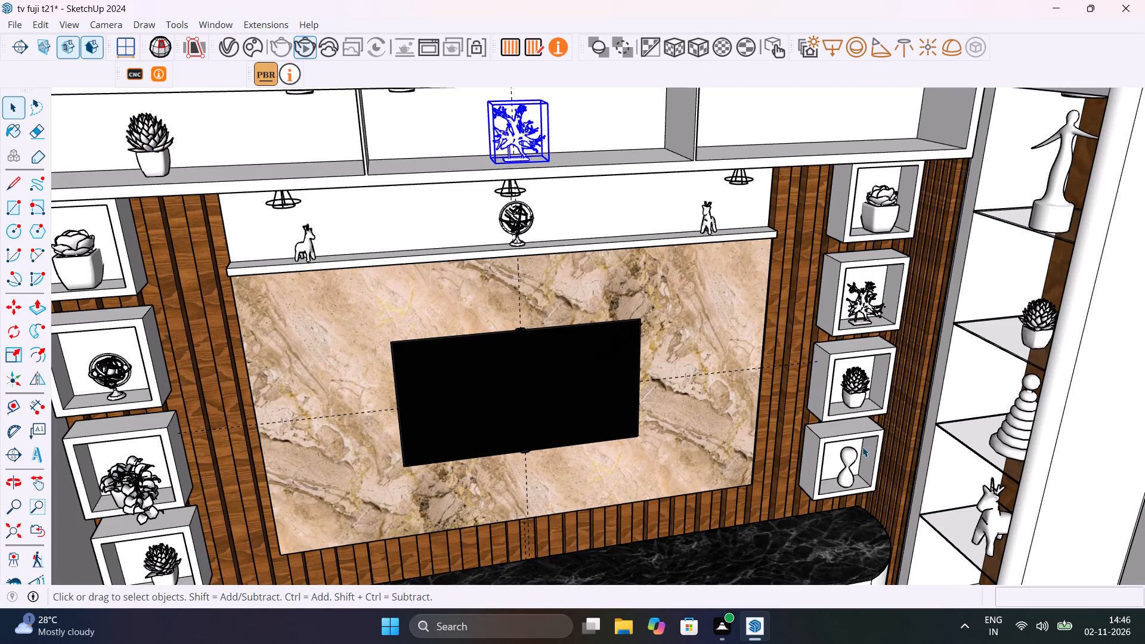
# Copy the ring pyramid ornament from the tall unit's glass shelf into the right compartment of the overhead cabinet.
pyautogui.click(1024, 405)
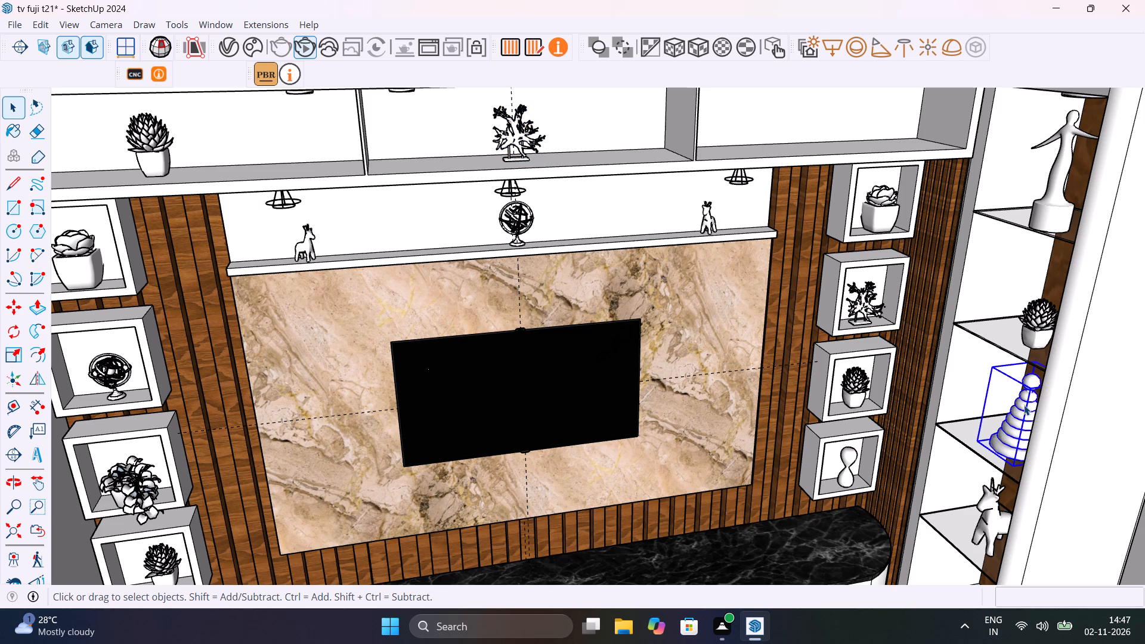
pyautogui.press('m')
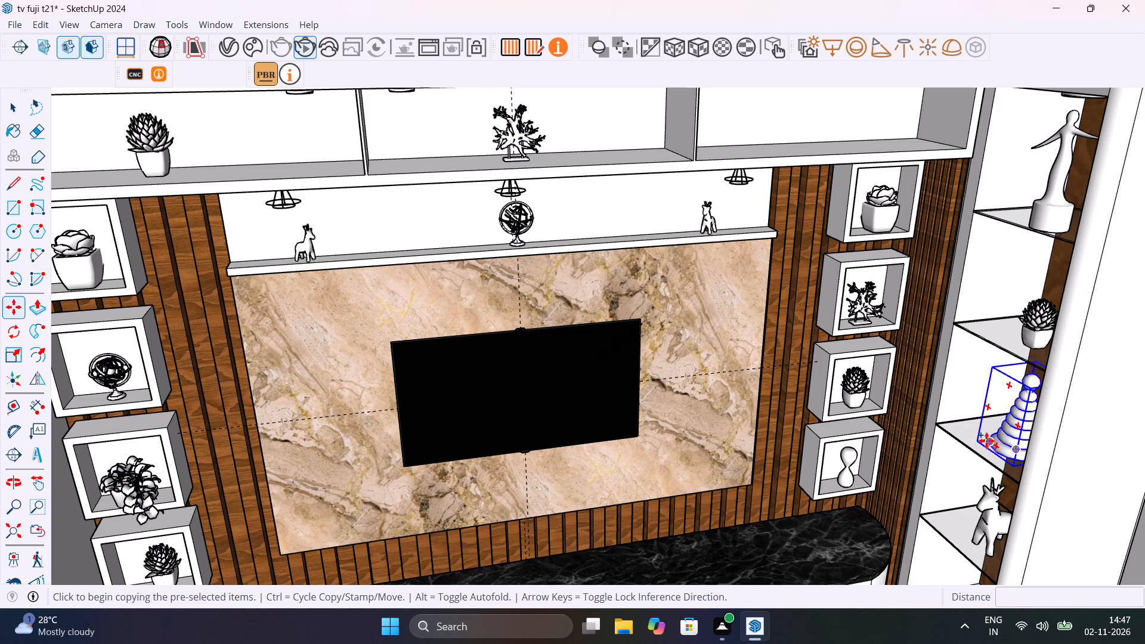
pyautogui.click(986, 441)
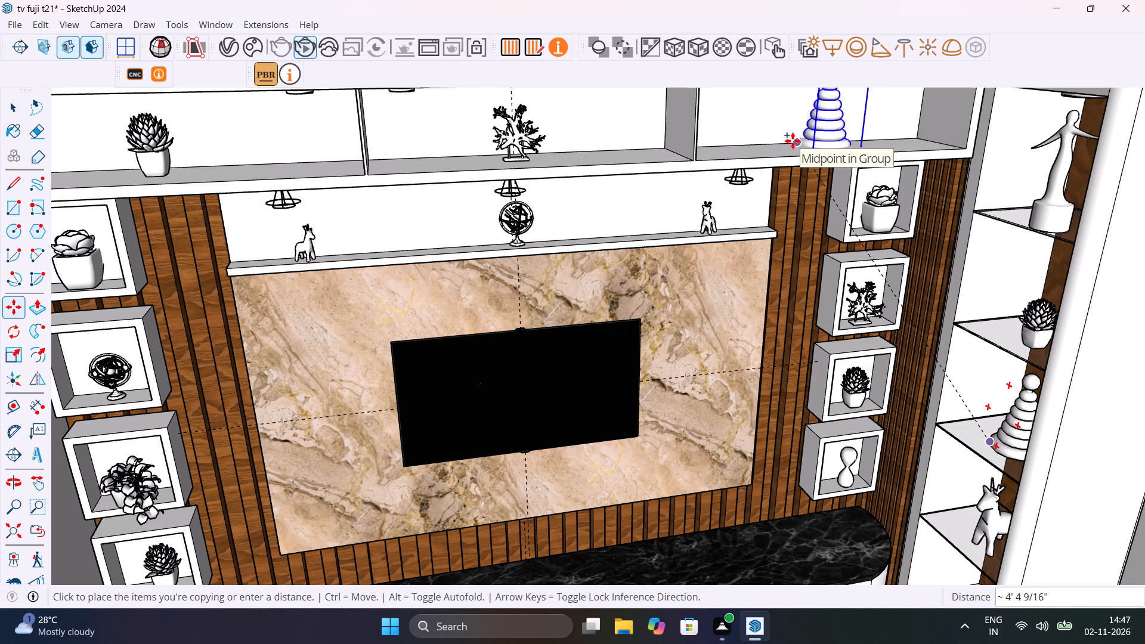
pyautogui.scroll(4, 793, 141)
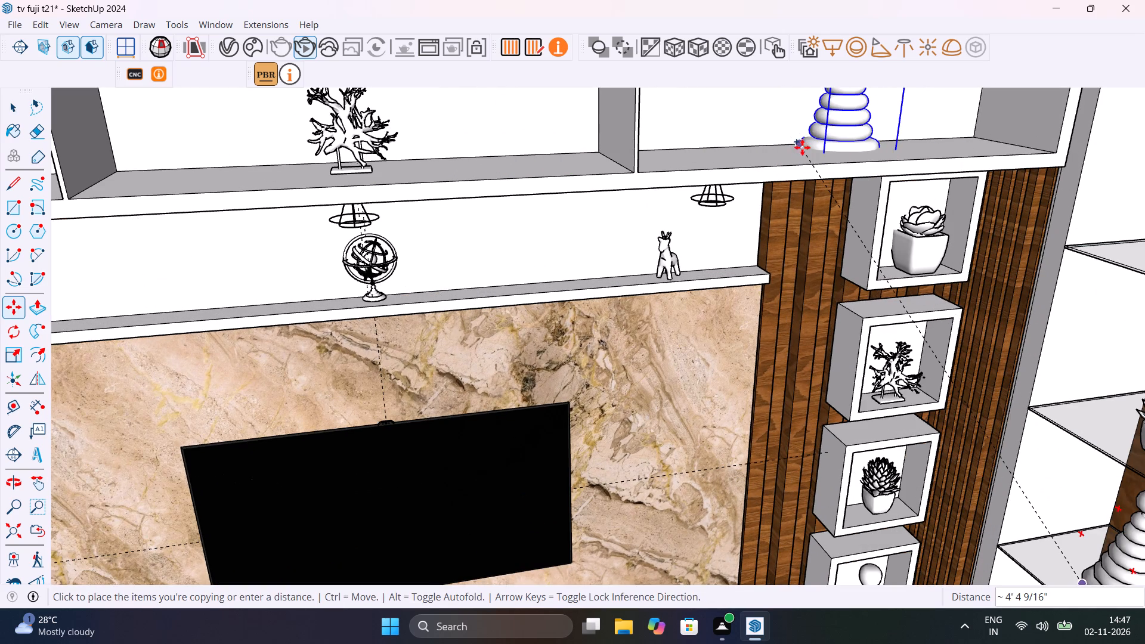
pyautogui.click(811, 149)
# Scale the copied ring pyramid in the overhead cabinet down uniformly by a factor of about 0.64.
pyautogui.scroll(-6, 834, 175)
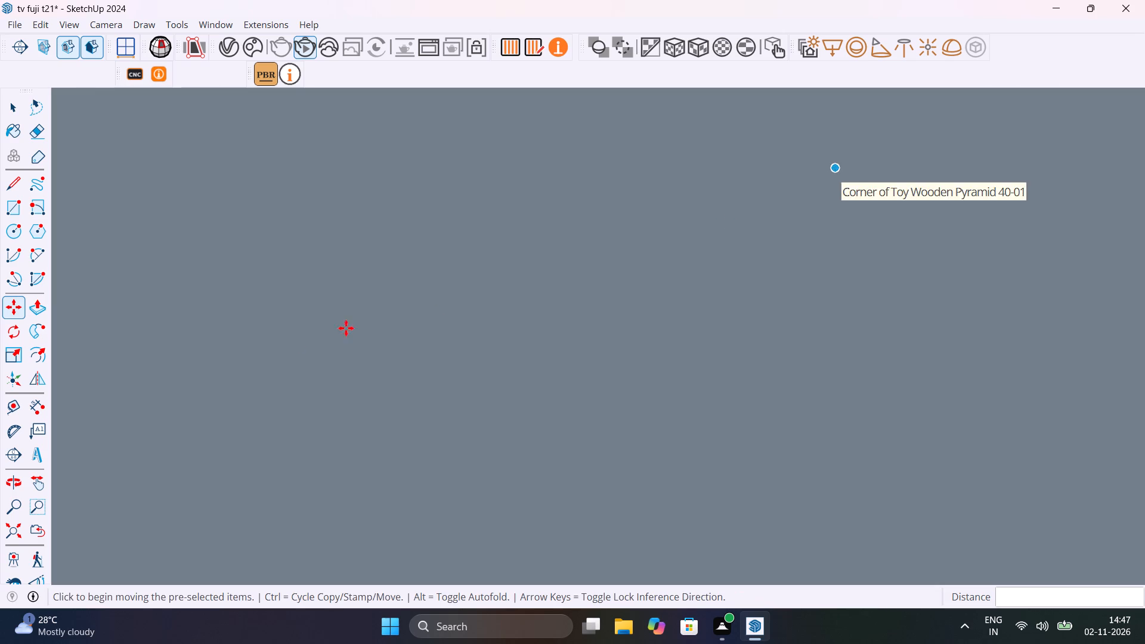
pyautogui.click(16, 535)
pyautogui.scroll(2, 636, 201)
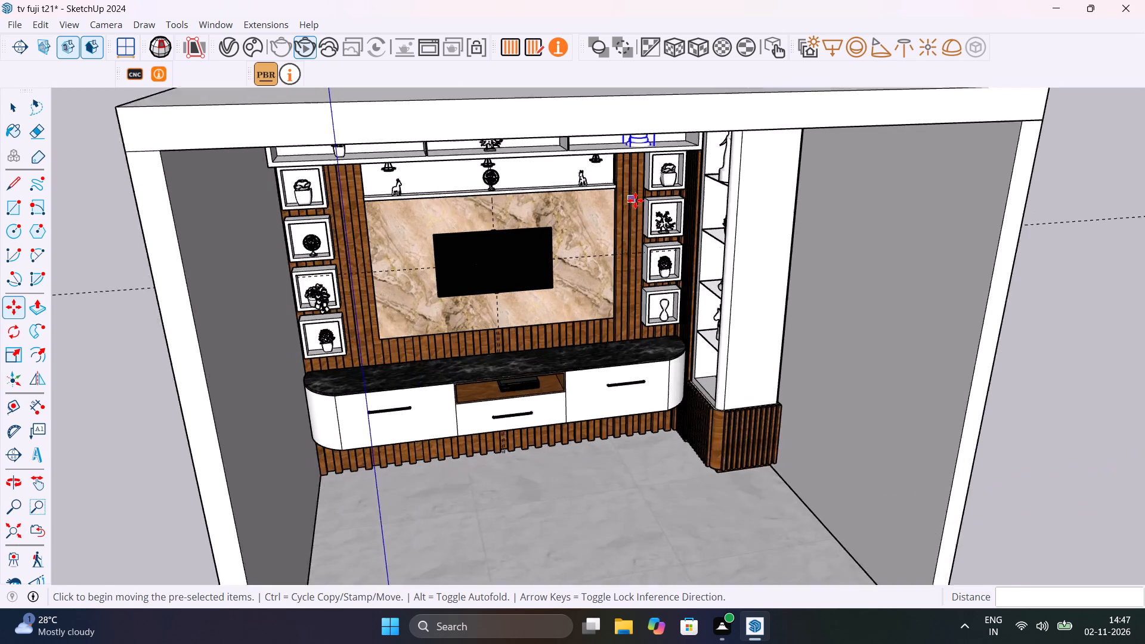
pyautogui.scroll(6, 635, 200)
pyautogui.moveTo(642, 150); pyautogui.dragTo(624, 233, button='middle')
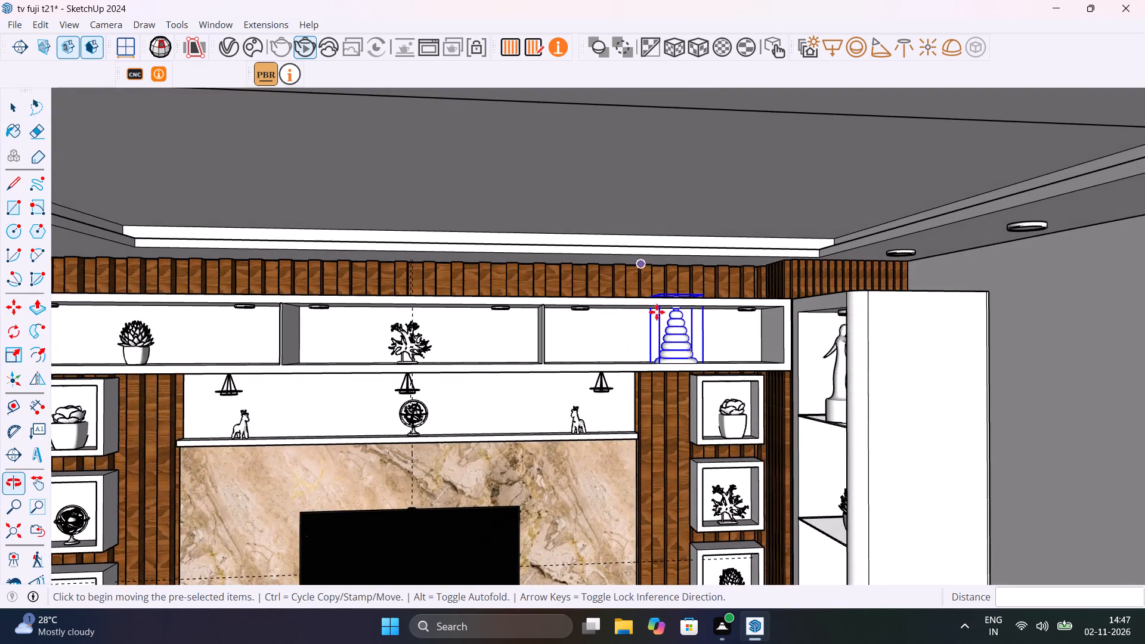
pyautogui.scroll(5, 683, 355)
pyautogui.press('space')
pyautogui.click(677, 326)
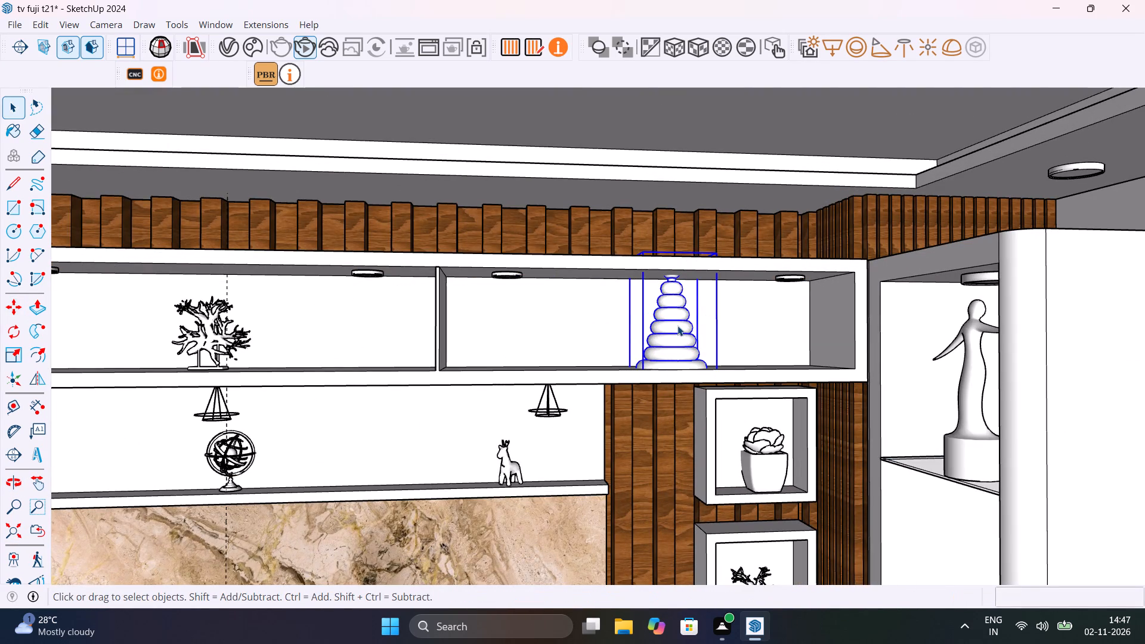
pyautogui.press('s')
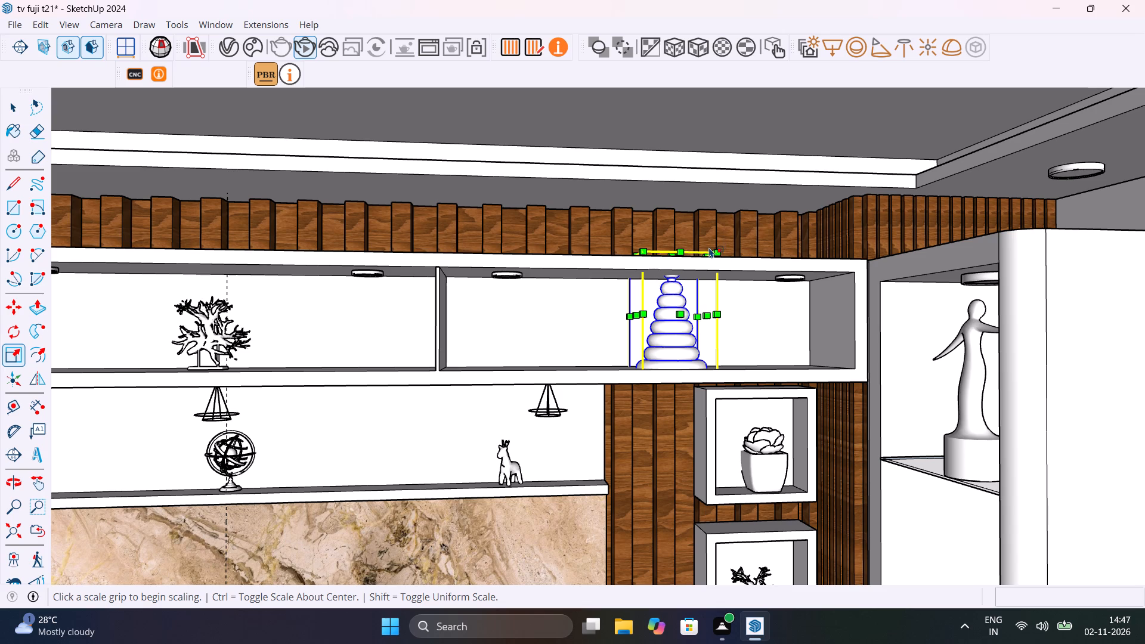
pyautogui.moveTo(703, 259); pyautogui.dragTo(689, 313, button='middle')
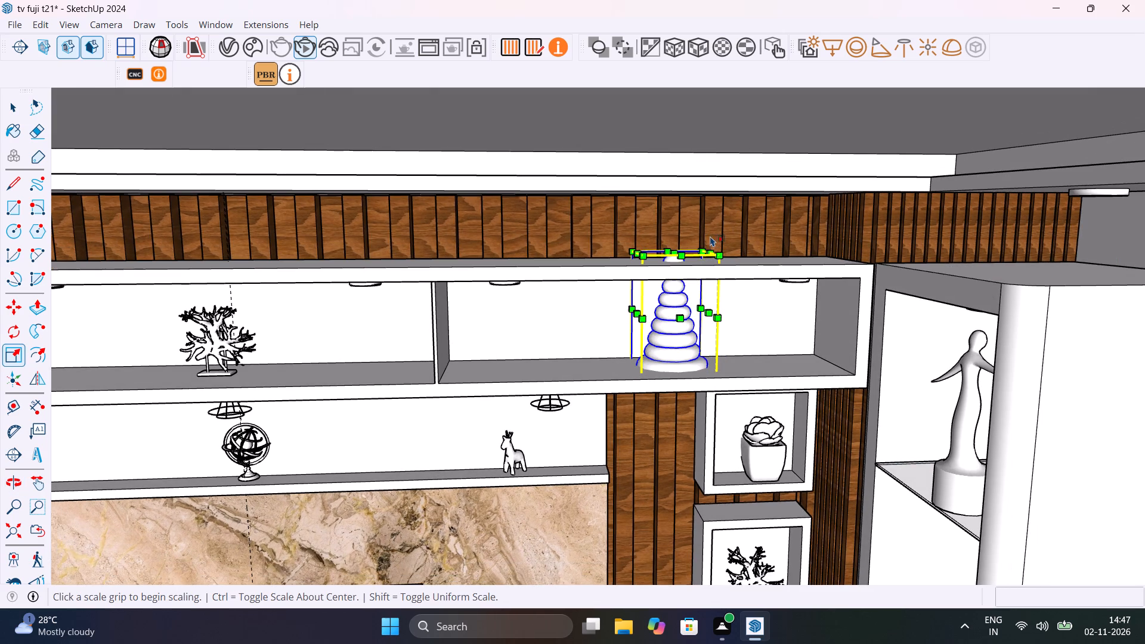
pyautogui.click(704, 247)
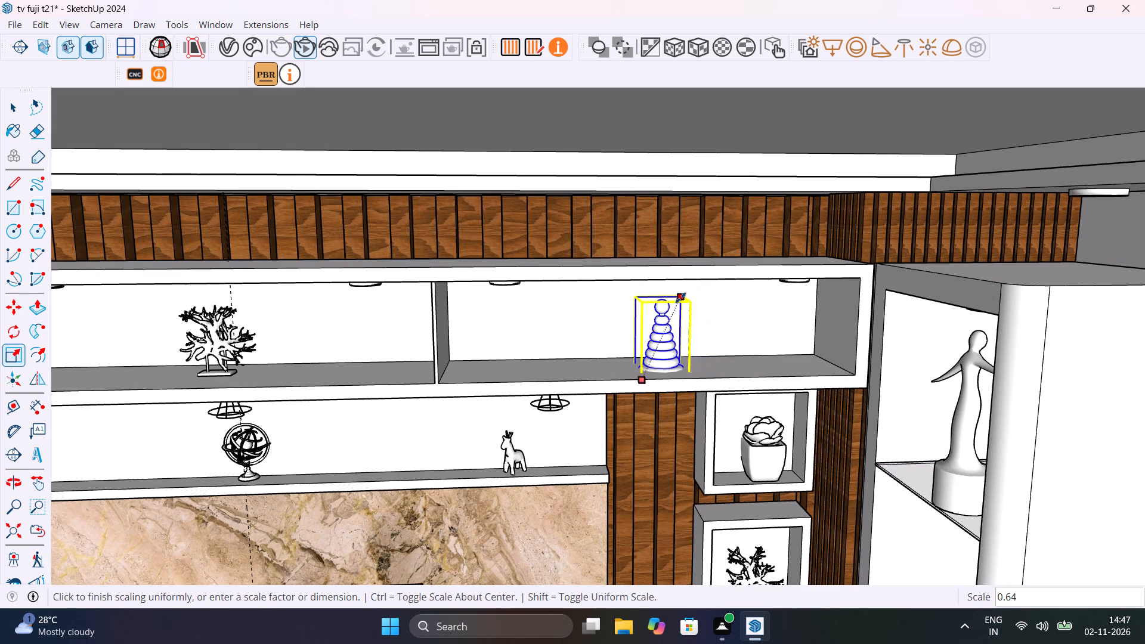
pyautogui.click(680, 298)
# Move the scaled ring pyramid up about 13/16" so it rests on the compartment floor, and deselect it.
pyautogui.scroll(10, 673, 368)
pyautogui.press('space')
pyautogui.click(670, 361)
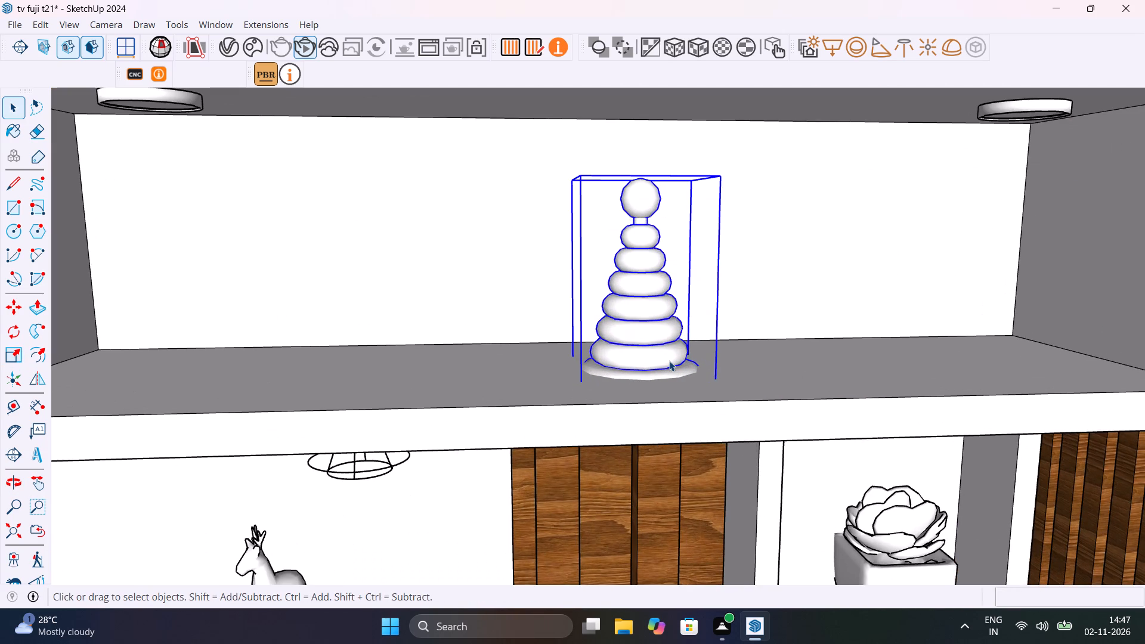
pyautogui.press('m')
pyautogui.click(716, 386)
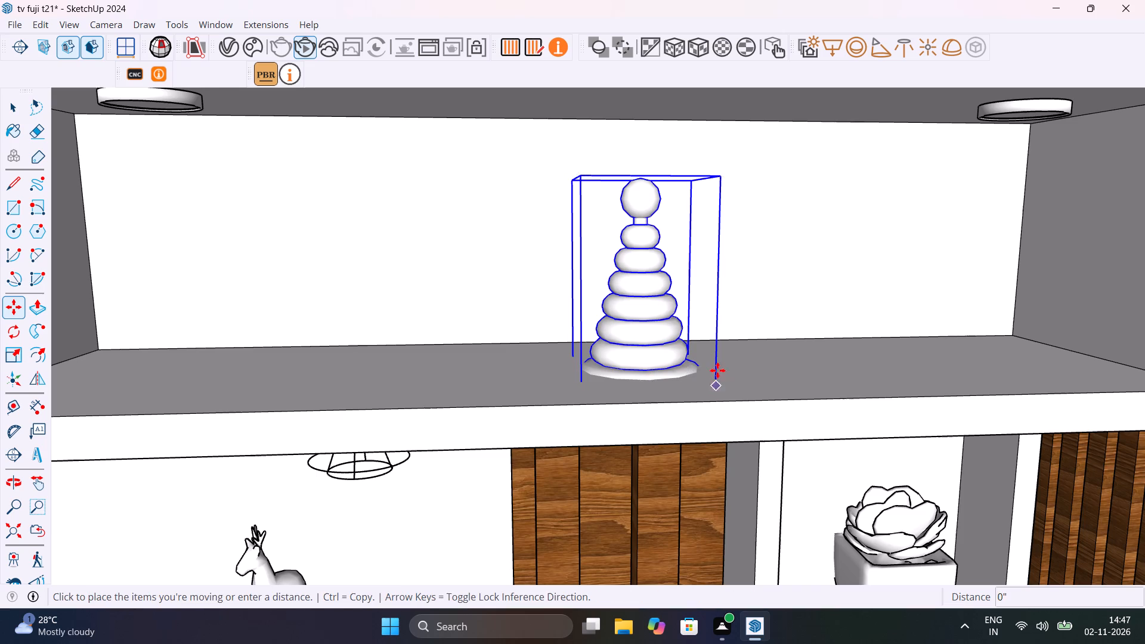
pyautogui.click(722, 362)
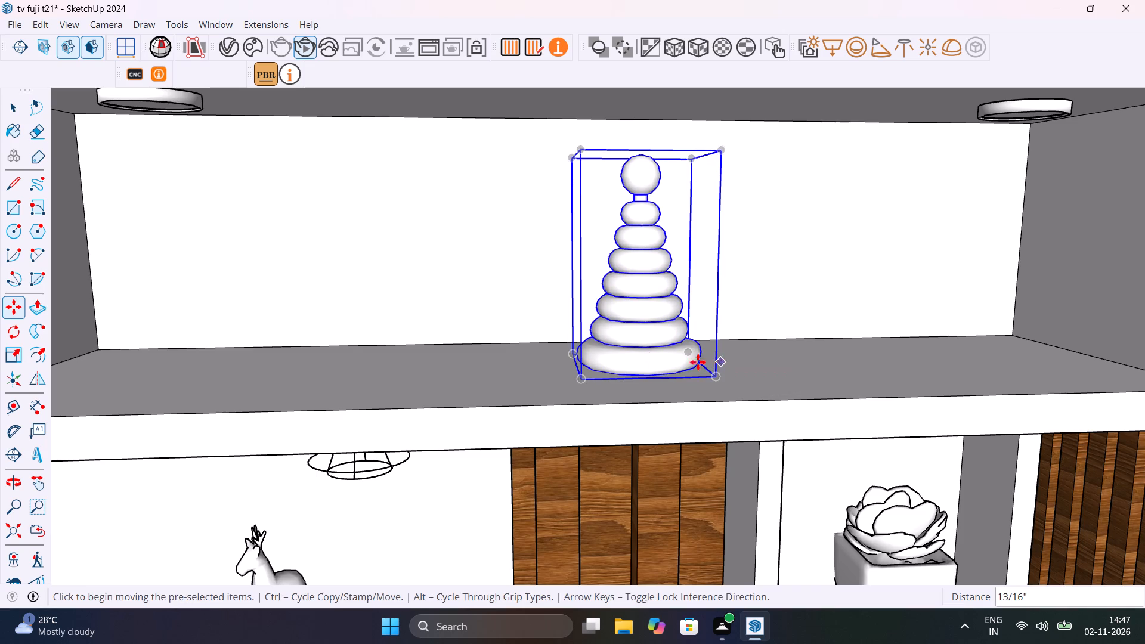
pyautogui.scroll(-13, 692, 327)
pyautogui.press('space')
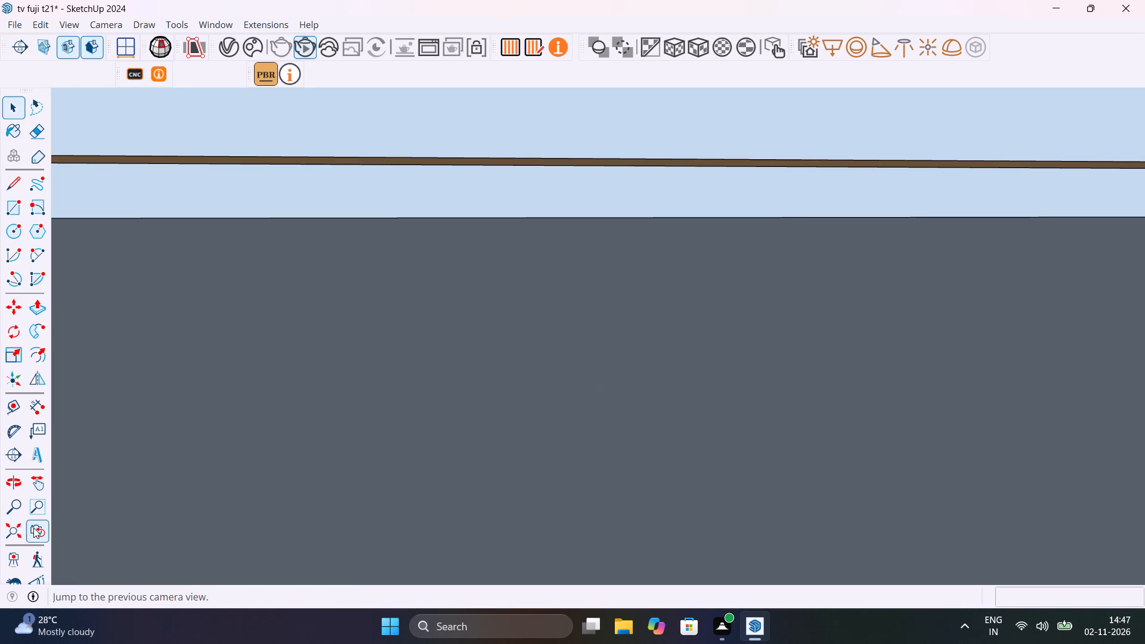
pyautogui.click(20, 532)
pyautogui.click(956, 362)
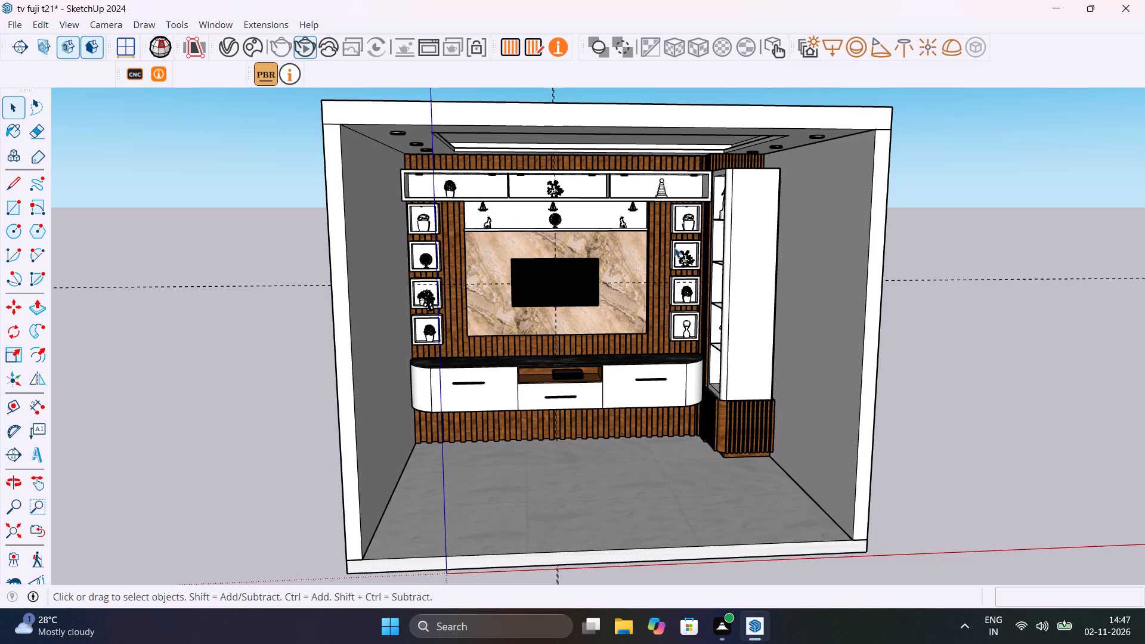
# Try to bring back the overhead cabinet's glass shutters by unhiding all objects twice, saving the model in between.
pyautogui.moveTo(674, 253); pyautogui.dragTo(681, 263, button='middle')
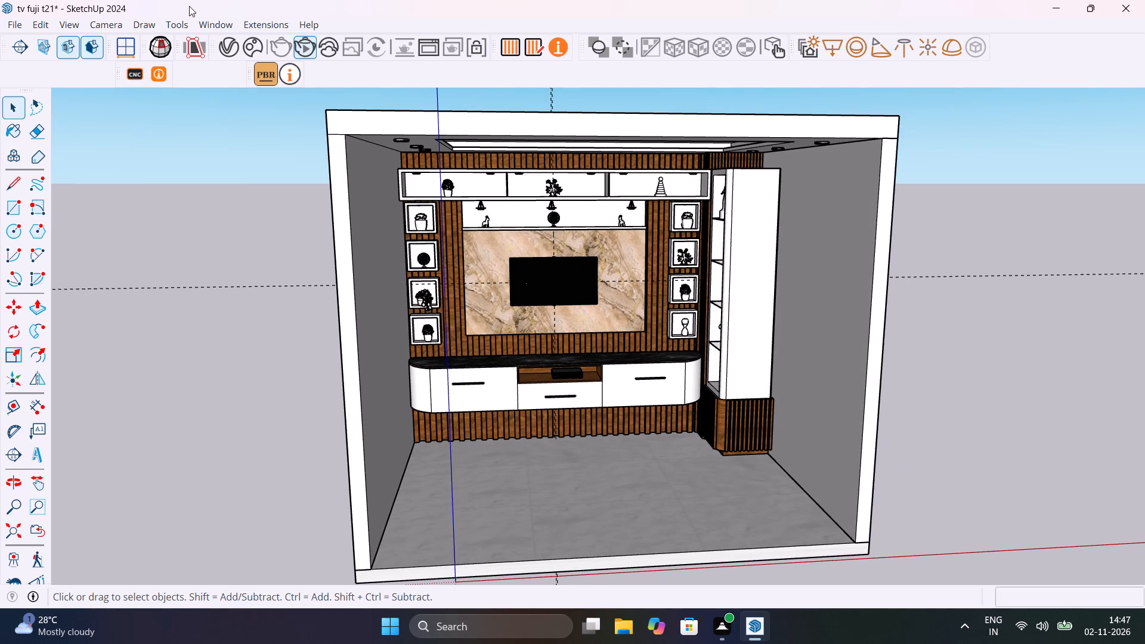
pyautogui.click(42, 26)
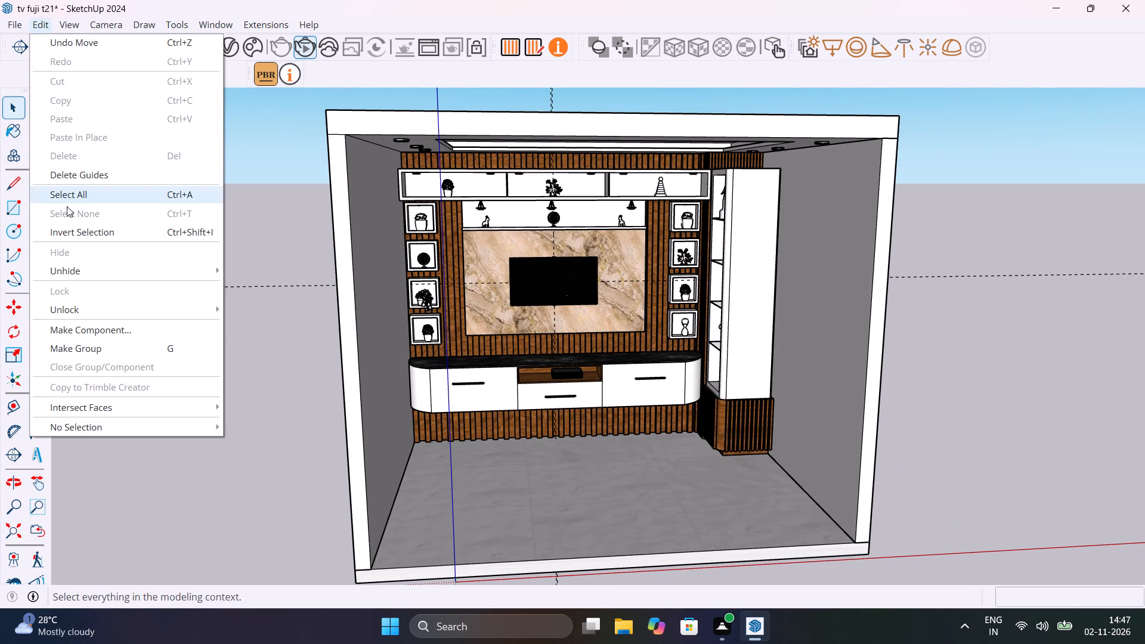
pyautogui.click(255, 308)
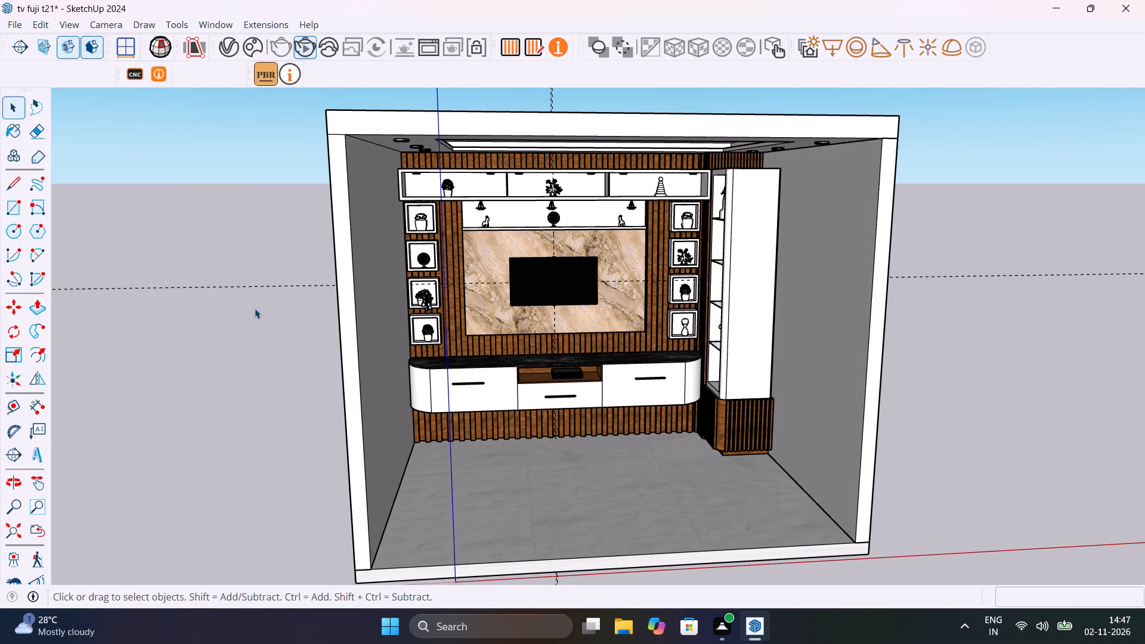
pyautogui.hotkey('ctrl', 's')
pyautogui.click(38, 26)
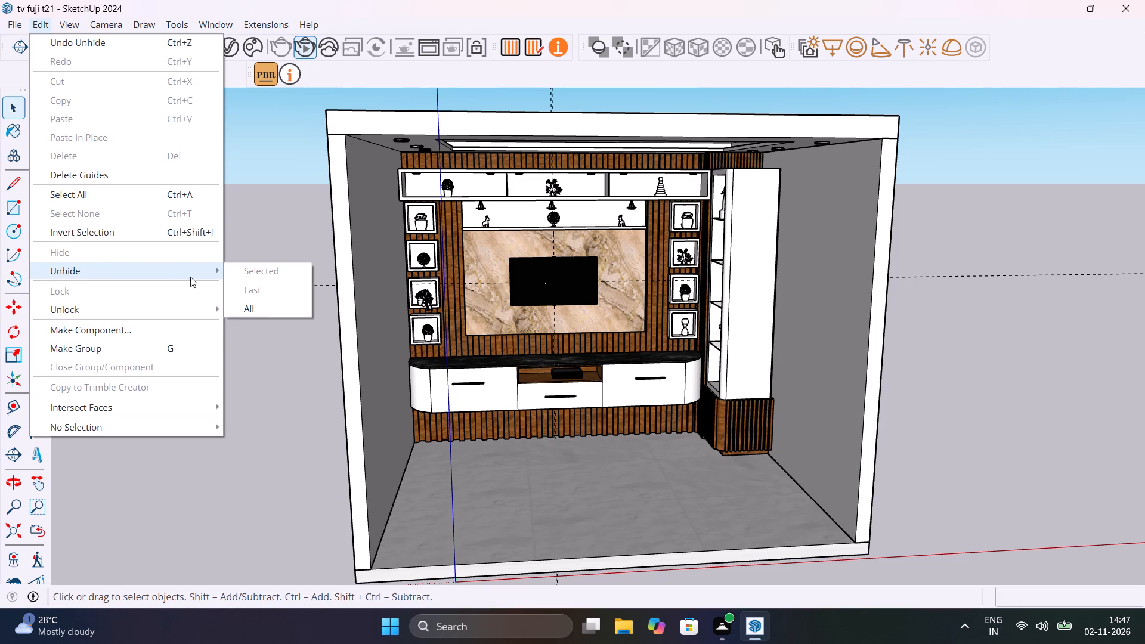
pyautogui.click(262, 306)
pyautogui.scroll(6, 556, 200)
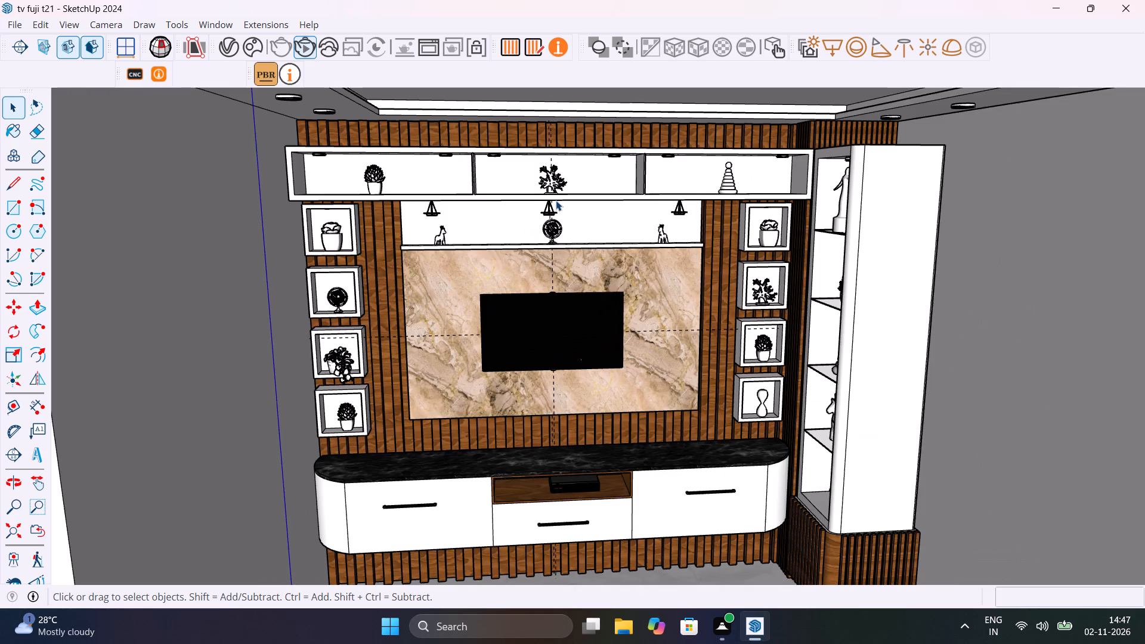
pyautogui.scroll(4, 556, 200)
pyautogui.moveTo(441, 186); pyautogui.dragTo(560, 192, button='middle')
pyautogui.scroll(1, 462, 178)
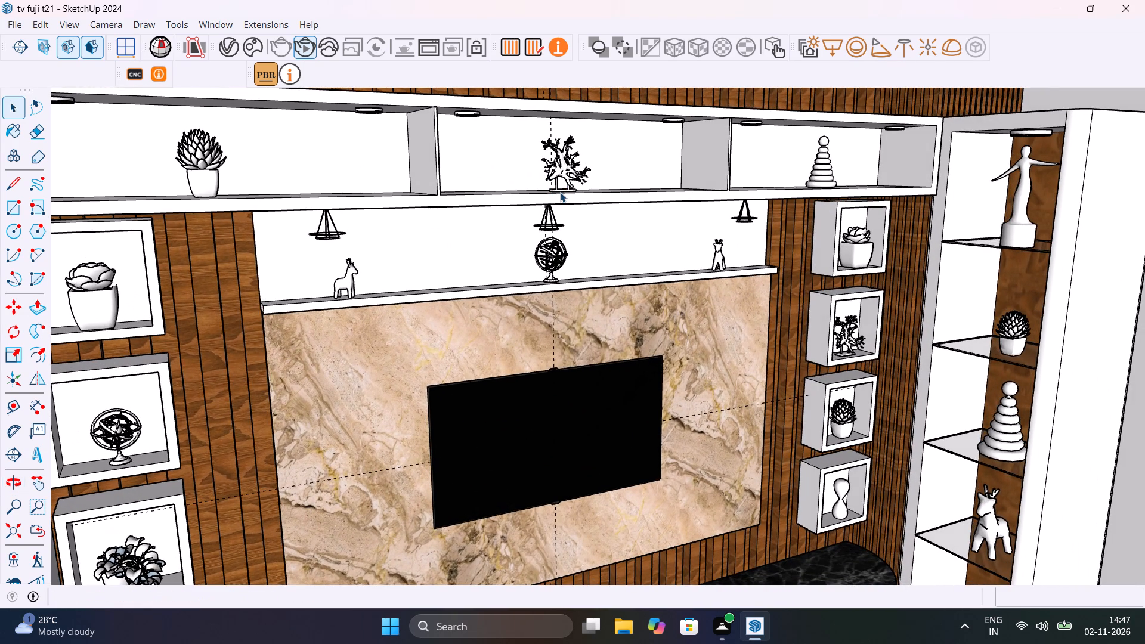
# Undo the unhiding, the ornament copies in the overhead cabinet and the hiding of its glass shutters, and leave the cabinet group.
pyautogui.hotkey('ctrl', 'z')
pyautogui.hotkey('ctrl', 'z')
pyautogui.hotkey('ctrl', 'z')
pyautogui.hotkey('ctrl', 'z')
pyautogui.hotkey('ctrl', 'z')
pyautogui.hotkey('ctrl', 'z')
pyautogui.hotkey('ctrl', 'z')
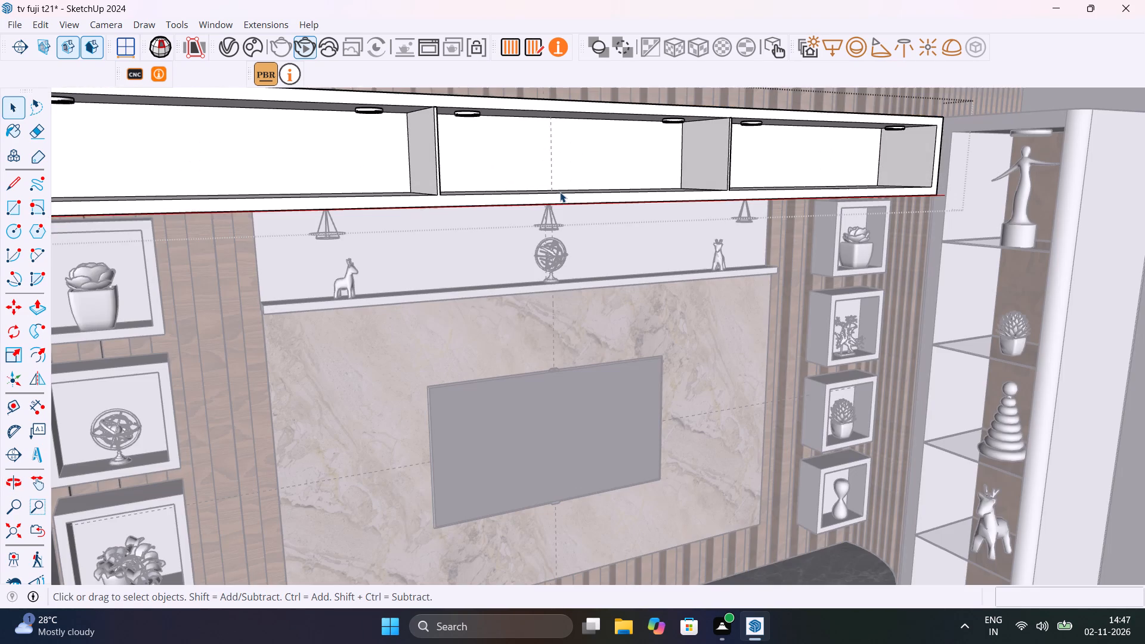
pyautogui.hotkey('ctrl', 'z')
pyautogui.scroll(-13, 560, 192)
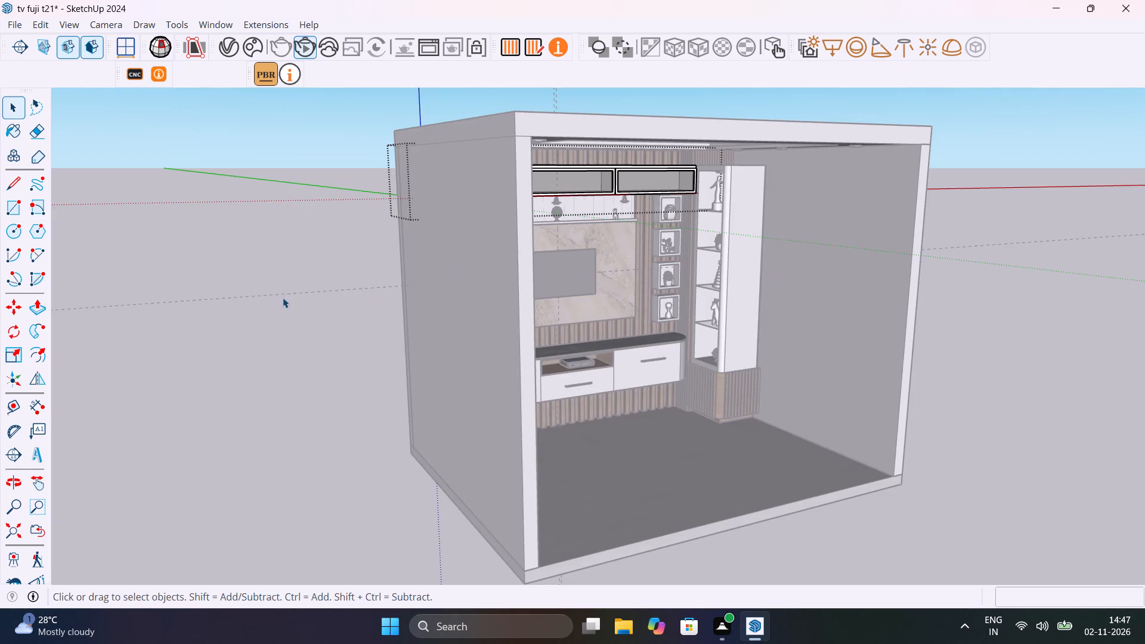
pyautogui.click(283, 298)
# Hide the three glass shutters together inside the overhead cabinet group, and close the group.
pyautogui.scroll(11, 606, 180)
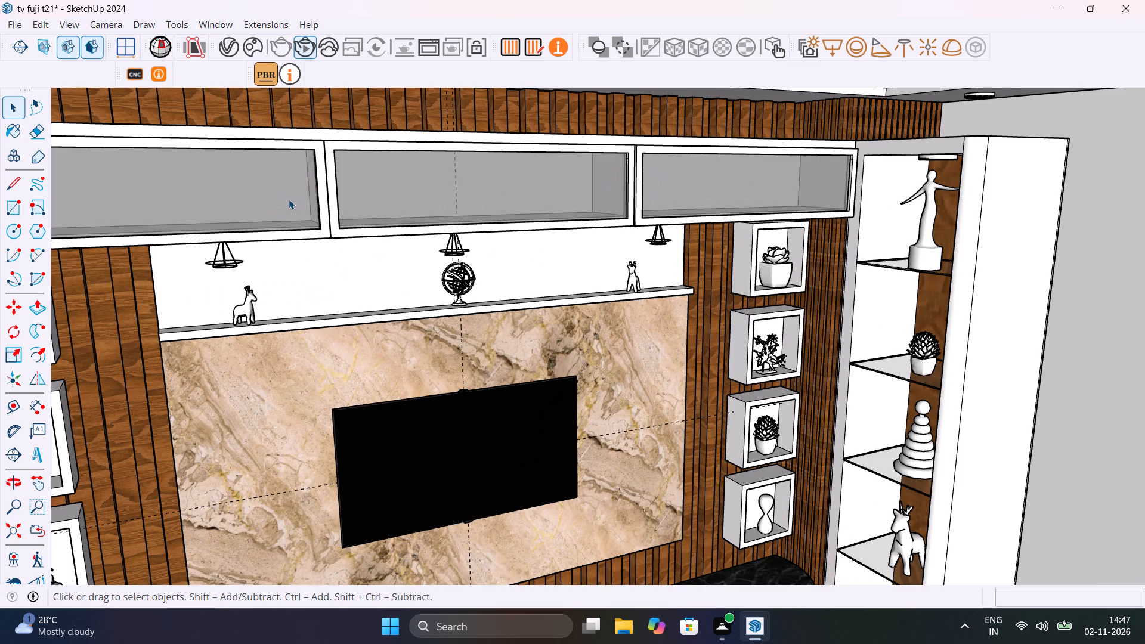
pyautogui.click(319, 150)
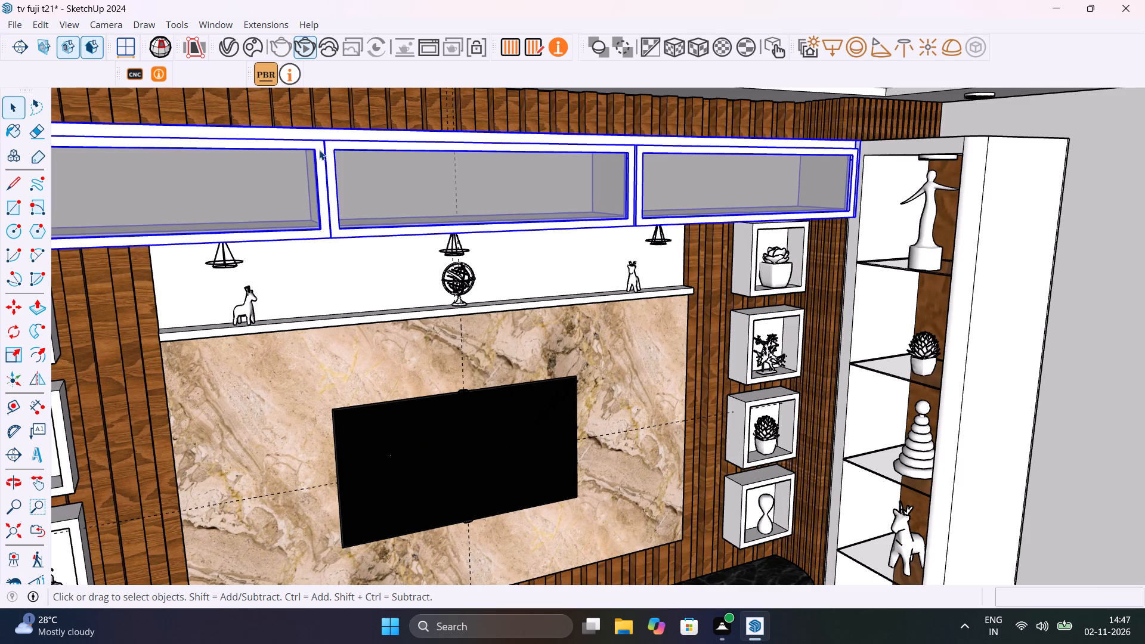
pyautogui.doubleClick(319, 150)
pyautogui.click(320, 156)
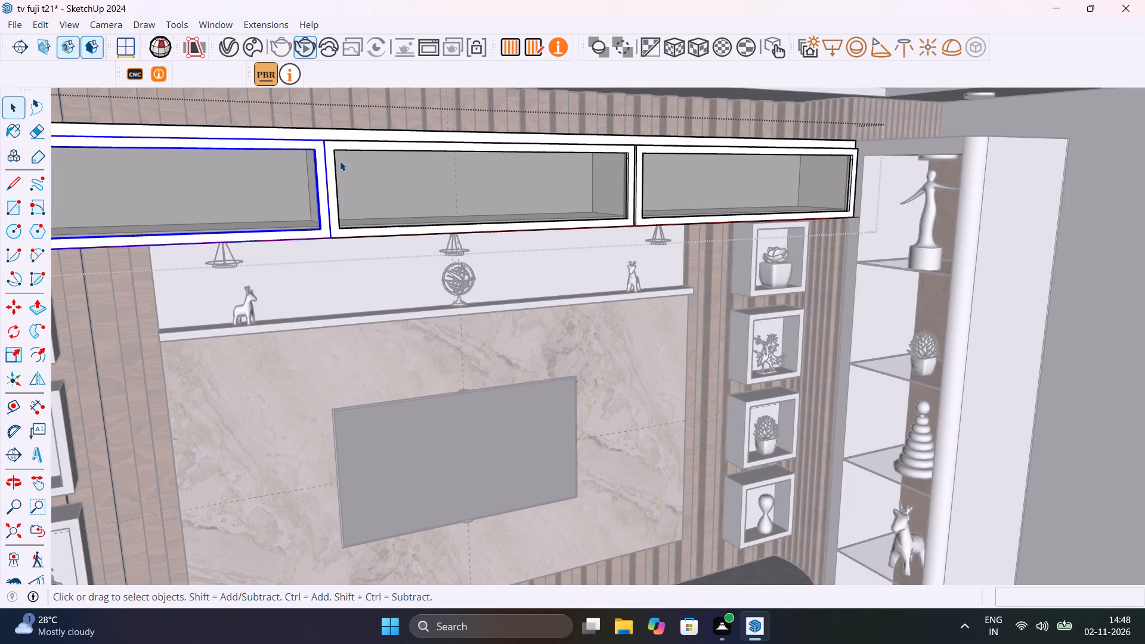
pyautogui.keyDown('shift'); pyautogui.click(336, 148); pyautogui.keyUp('shift')
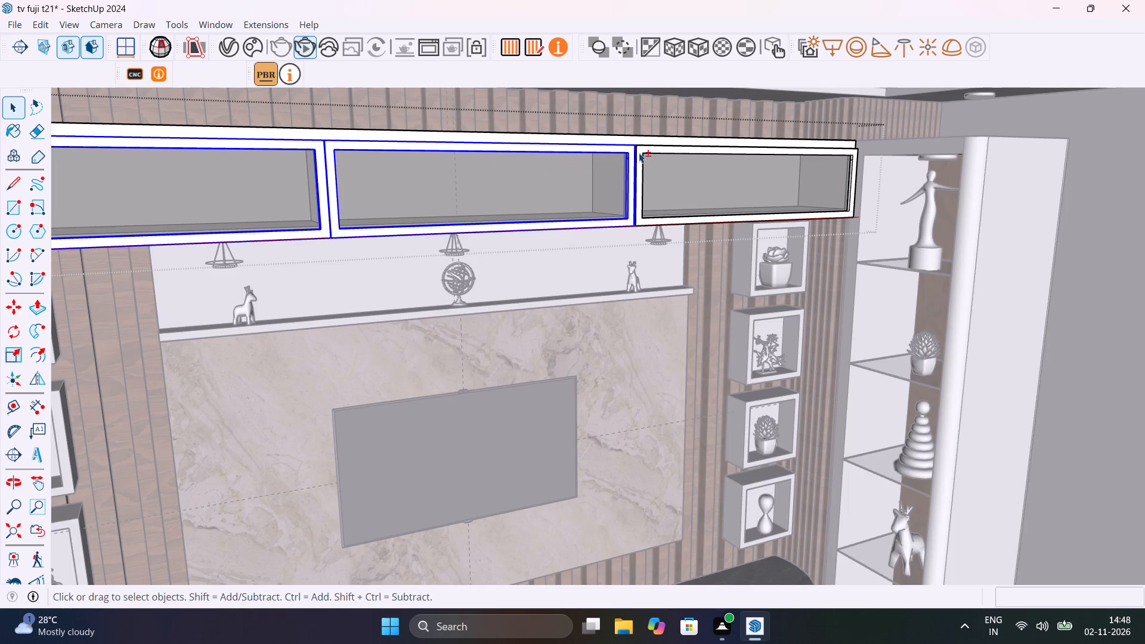
pyautogui.keyDown('shift'); pyautogui.click(640, 151); pyautogui.keyUp('shift')
pyautogui.keyDown('shift'); pyautogui.rightClick(640, 151); pyautogui.keyUp('shift')
pyautogui.keyDown('shift'); pyautogui.click(675, 205); pyautogui.keyUp('shift')
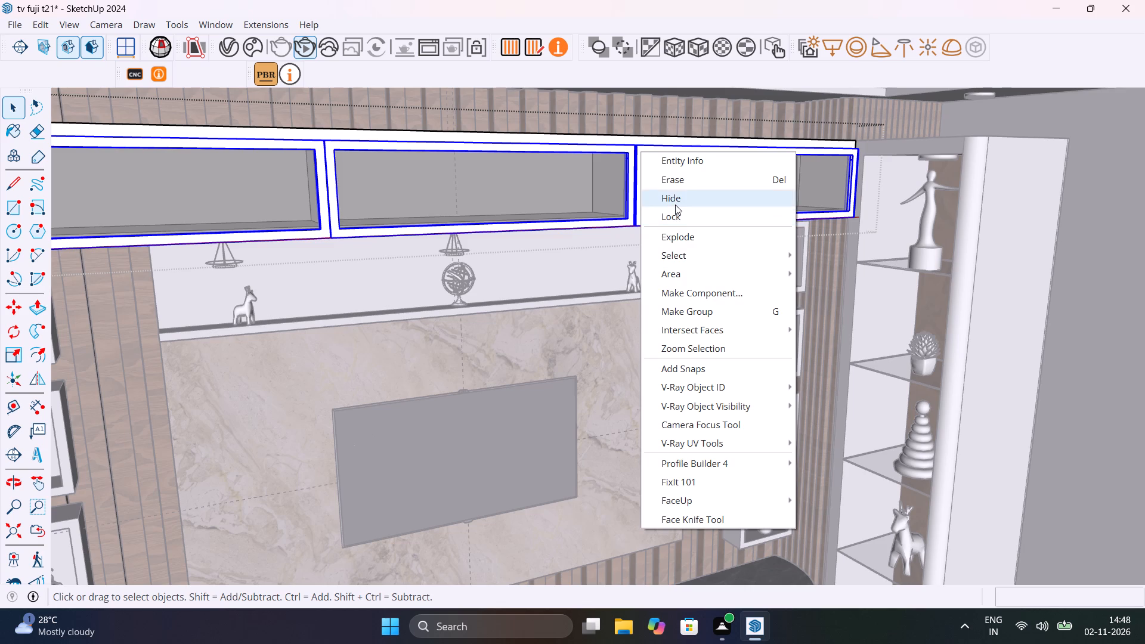
pyautogui.scroll(-15, 468, 177)
pyautogui.click(239, 222)
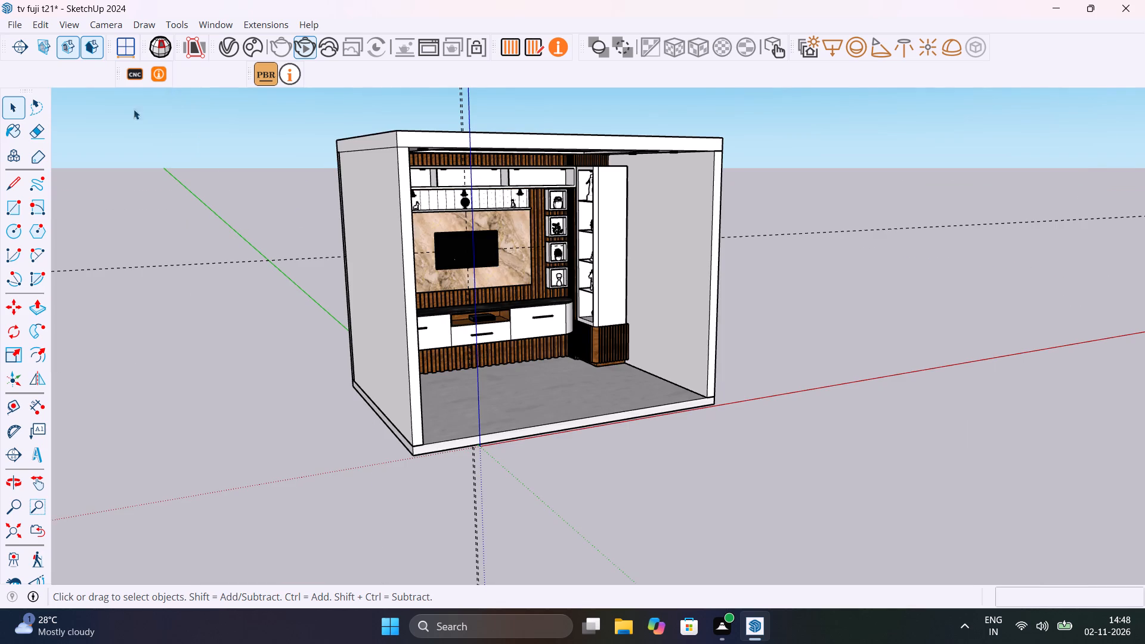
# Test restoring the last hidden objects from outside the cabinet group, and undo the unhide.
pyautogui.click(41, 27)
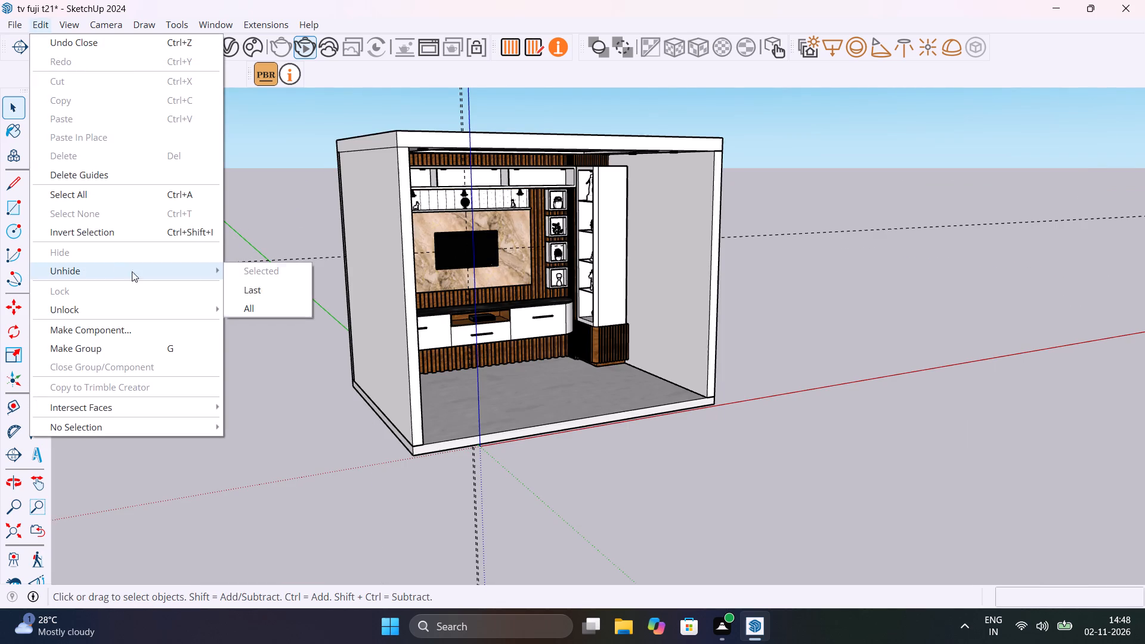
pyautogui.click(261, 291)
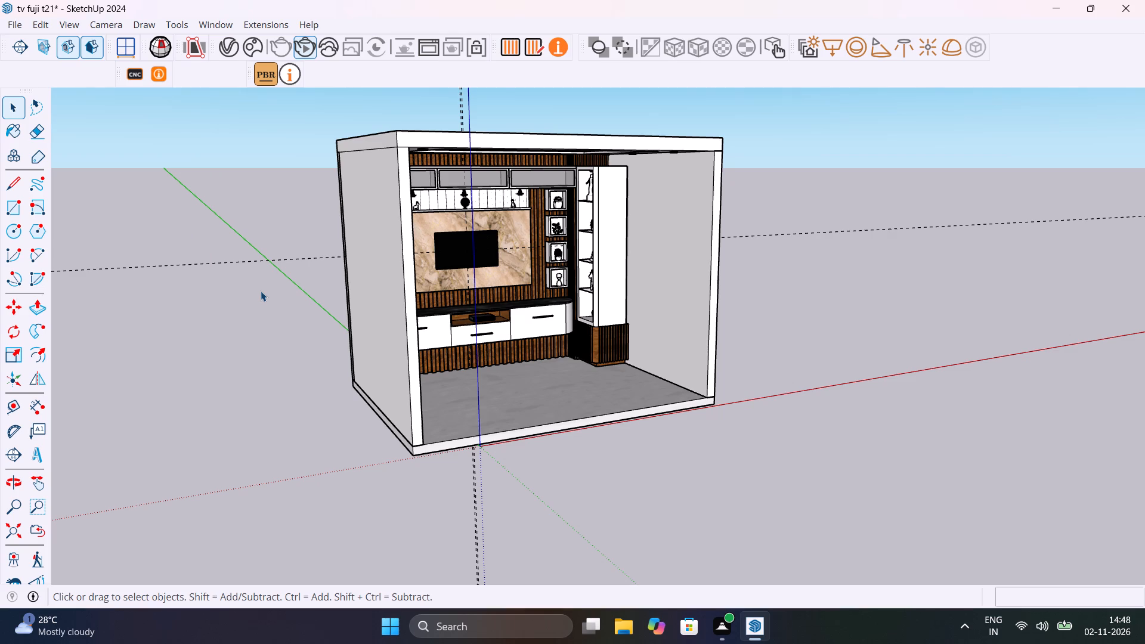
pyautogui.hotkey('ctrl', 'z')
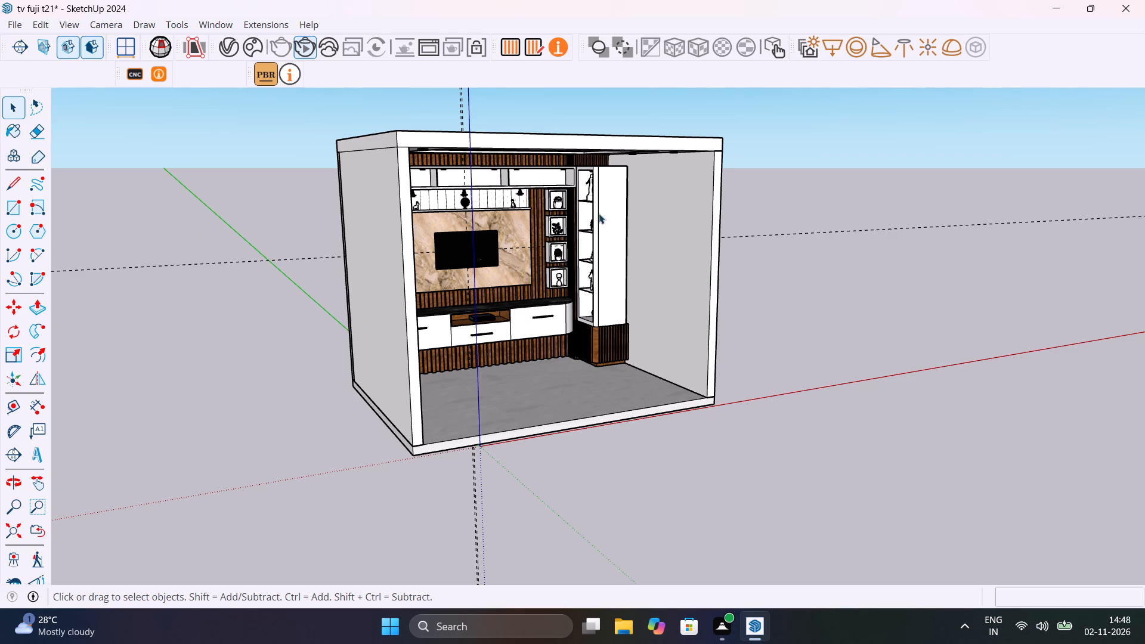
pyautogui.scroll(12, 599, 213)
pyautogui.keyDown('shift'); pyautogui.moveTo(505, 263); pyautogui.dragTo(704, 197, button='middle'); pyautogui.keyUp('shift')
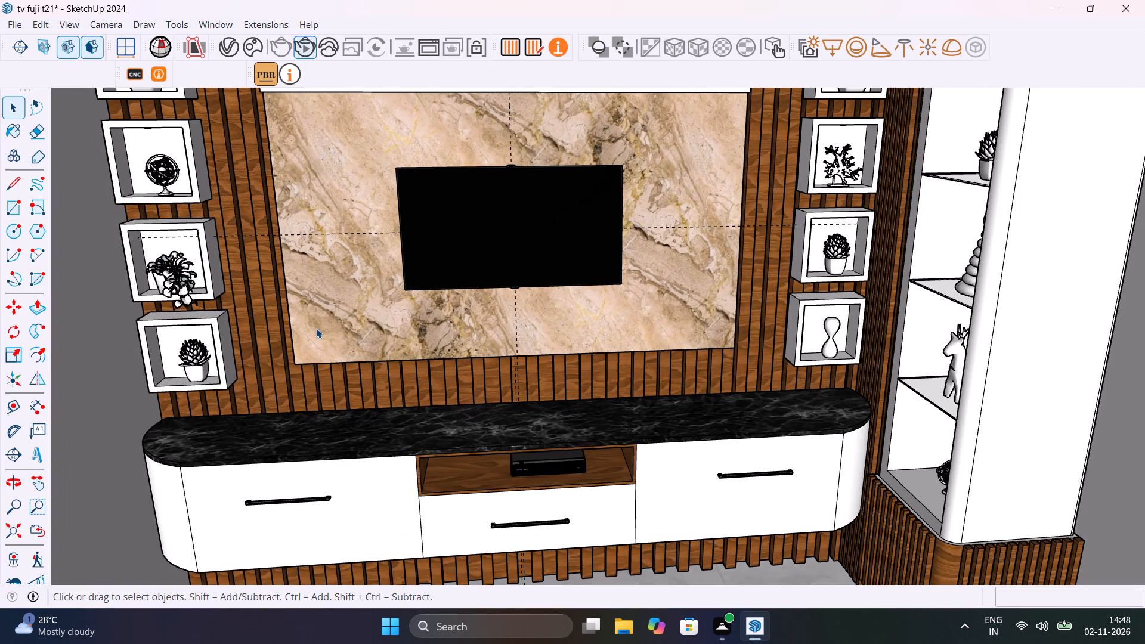
# Copy the spiky potted plant from the lowest niche beside the TV panel into the overhead cabinet's left compartment.
pyautogui.click(196, 361)
pyautogui.press('m')
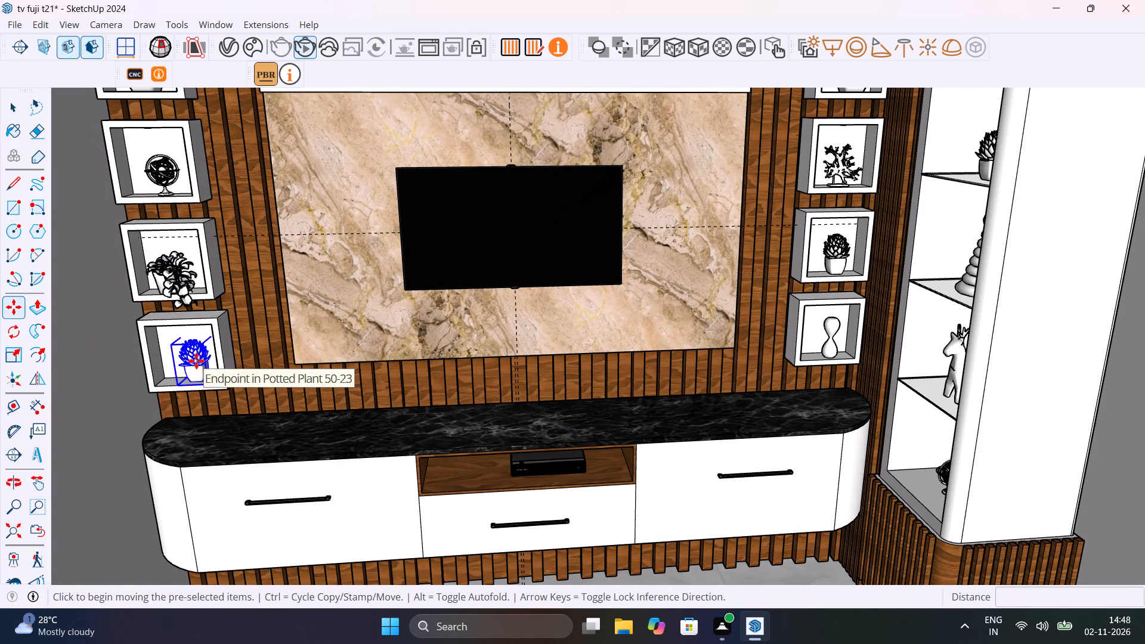
pyautogui.click(208, 382)
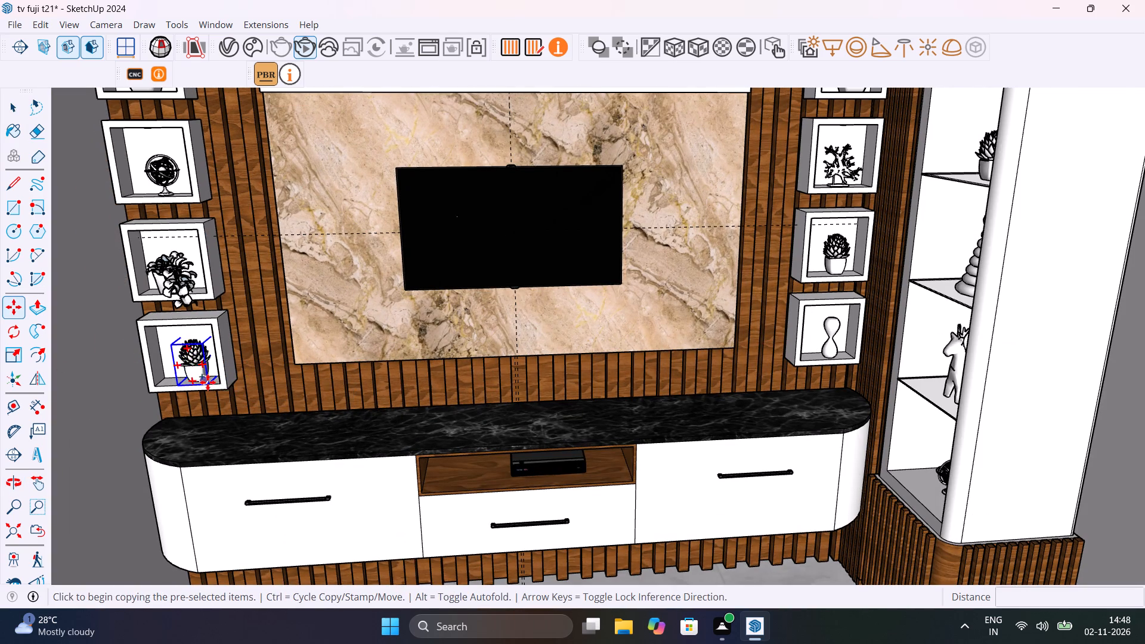
pyautogui.scroll(-8, 208, 201)
pyautogui.keyDown('shift'); pyautogui.moveTo(225, 226); pyautogui.dragTo(338, 330, button='middle'); pyautogui.keyUp('shift')
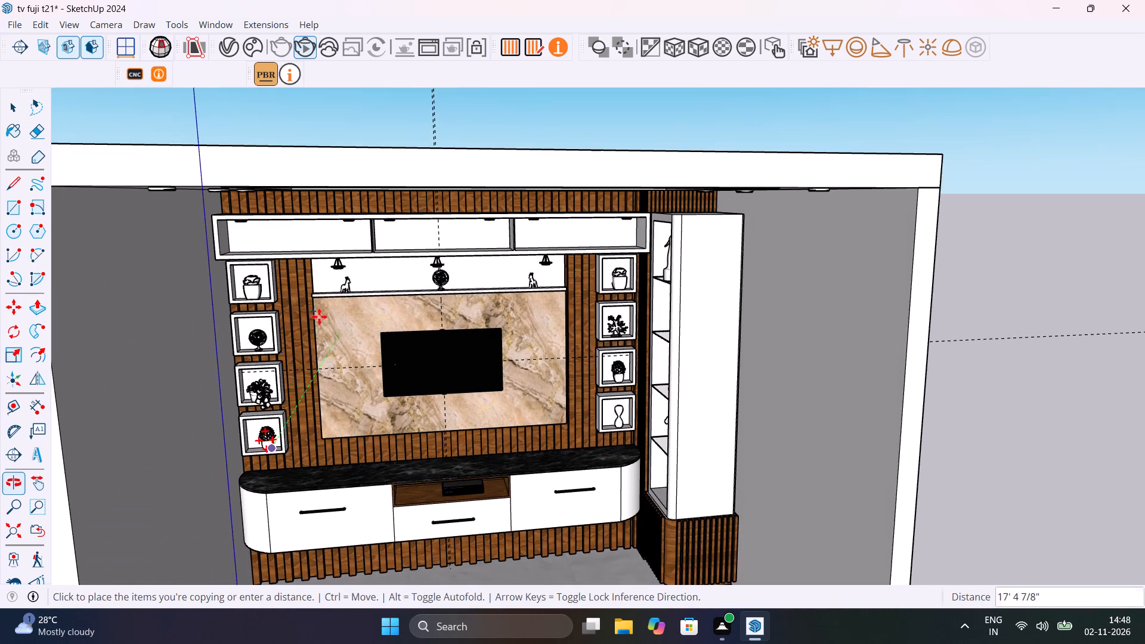
pyautogui.scroll(14, 297, 257)
pyautogui.moveTo(340, 255); pyautogui.dragTo(355, 312, button='middle')
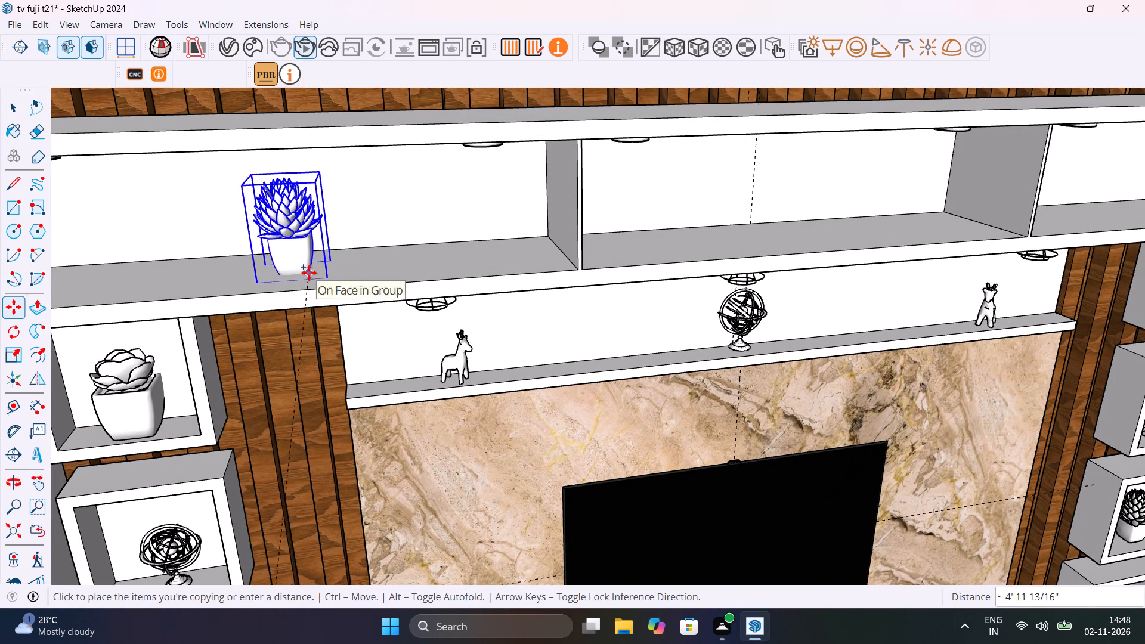
pyautogui.click(314, 270)
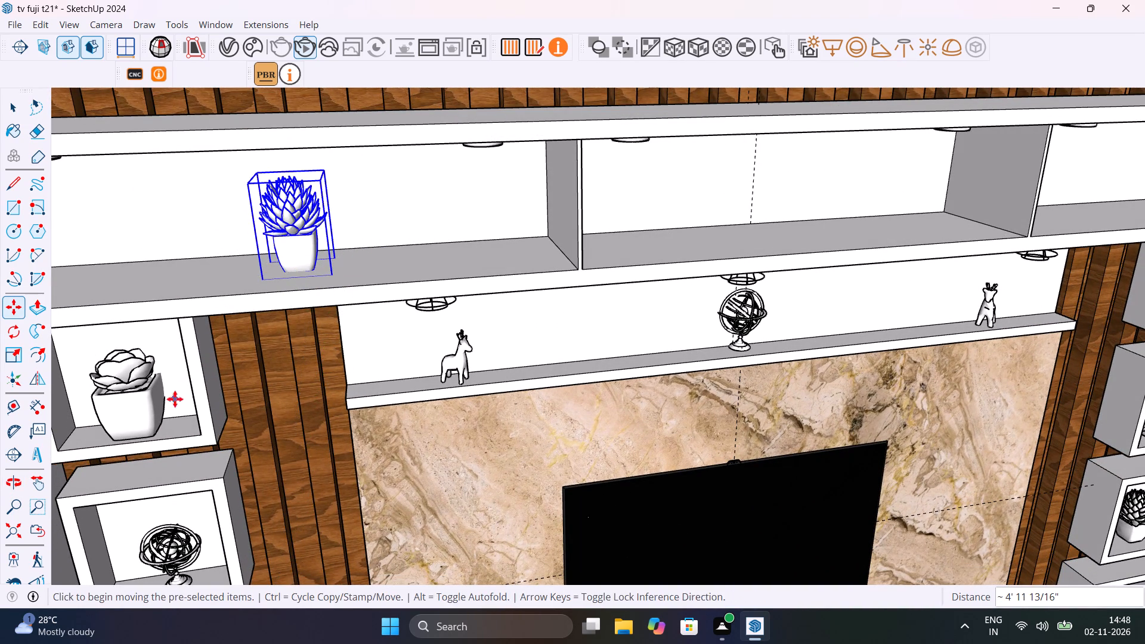
# Copy the potted succulent from the left column's top niche into the overhead cabinet's left compartment, near its divider.
pyautogui.press('space')
pyautogui.click(135, 409)
pyautogui.press('m')
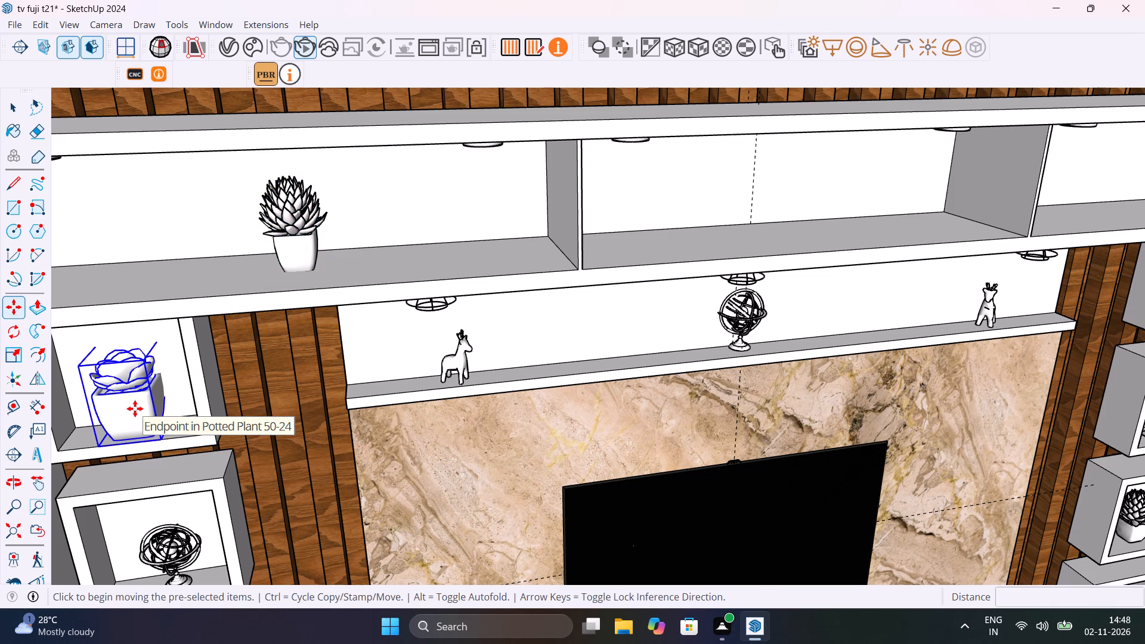
pyautogui.click(165, 437)
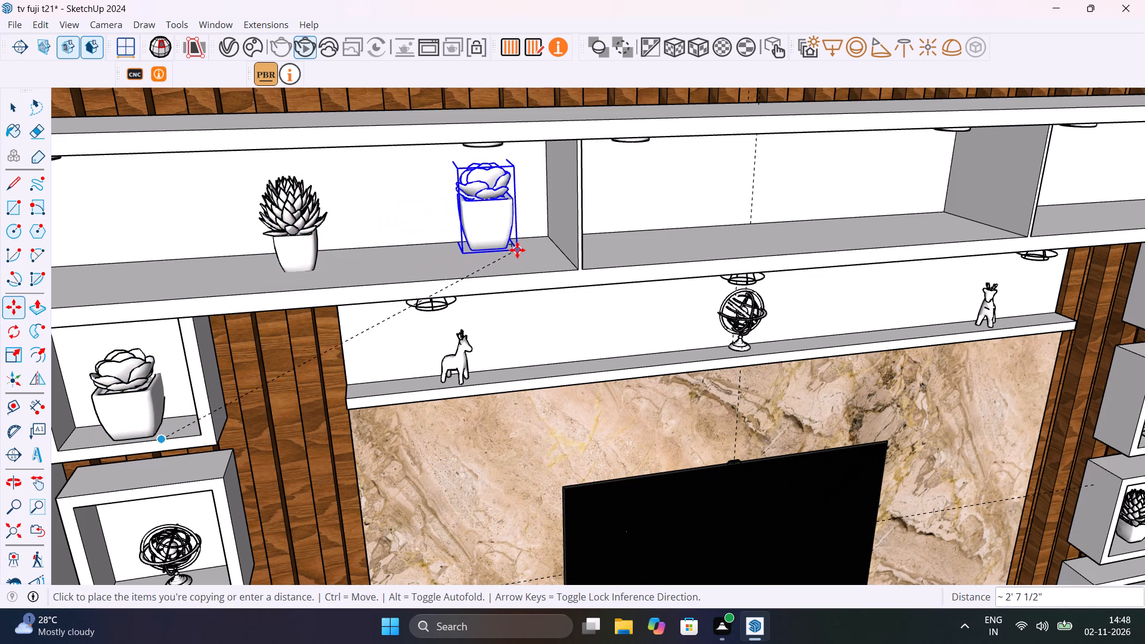
pyautogui.click(531, 257)
pyautogui.press('space')
# Copy the branching tree ornament from the right niche column into the overhead cabinet's middle compartment, about 5' 1" away.
pyautogui.scroll(-5, 474, 284)
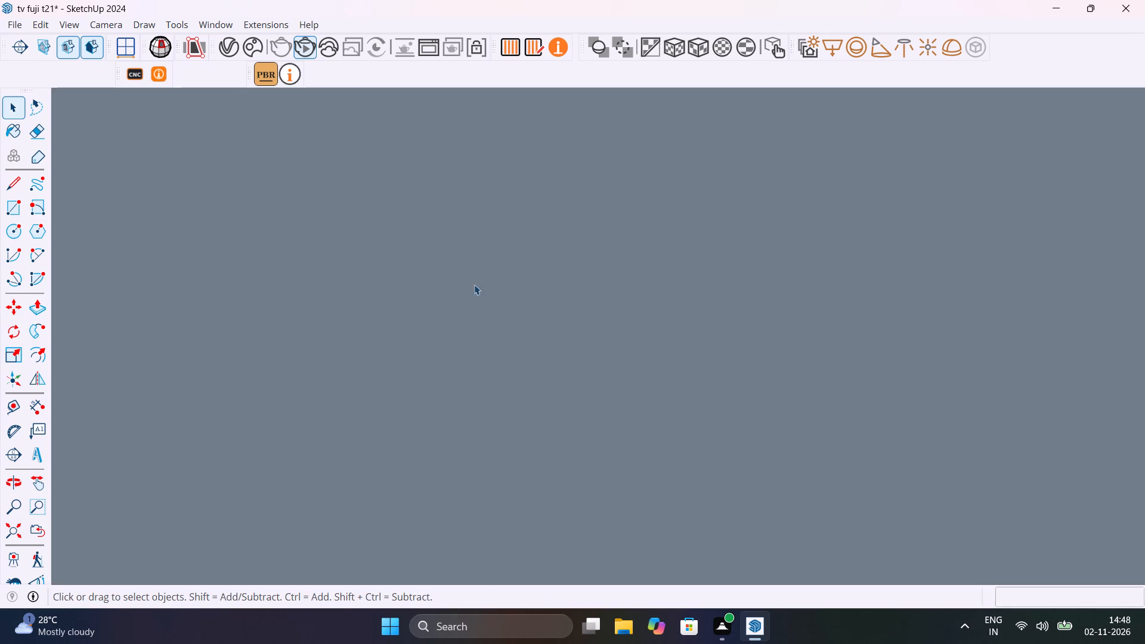
pyautogui.click(17, 532)
pyautogui.keyDown('shift'); pyautogui.moveTo(307, 425); pyautogui.dragTo(88, 428, button='middle'); pyautogui.keyUp('shift')
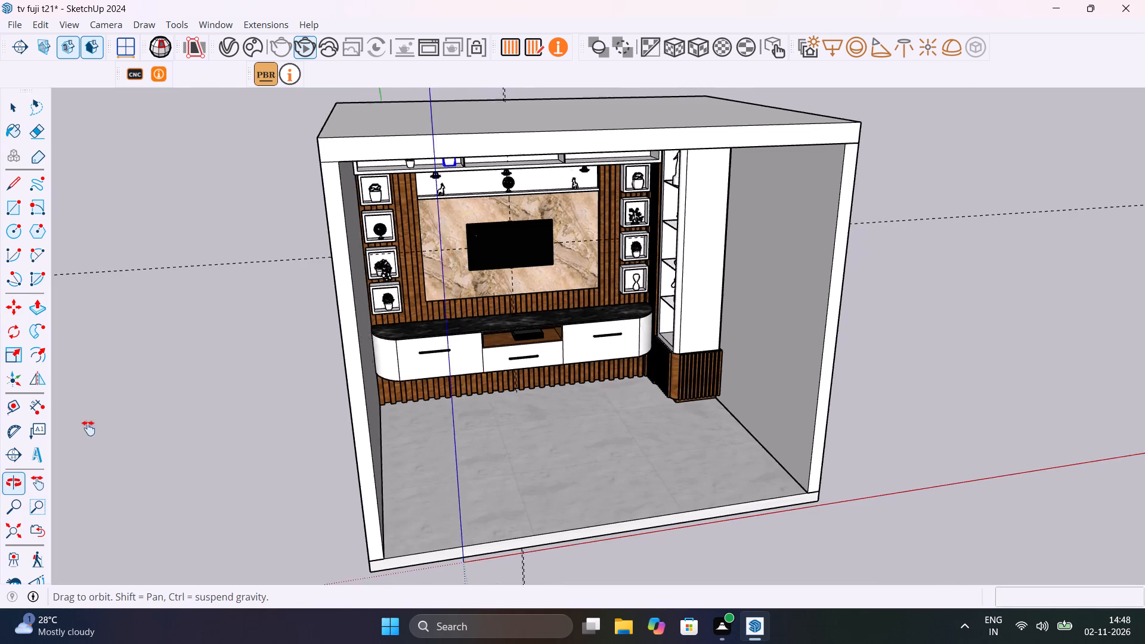
pyautogui.keyDown('shift'); pyautogui.moveTo(88, 428); pyautogui.dragTo(154, 346, button='middle'); pyautogui.keyUp('shift')
pyautogui.scroll(4, 604, 279)
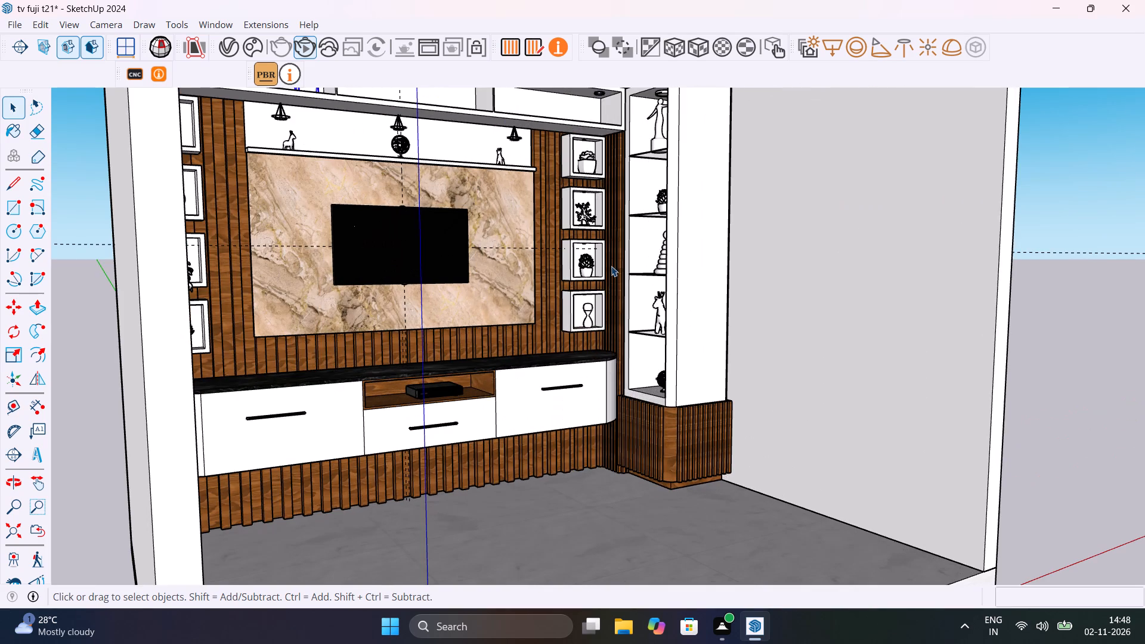
pyautogui.scroll(4, 613, 264)
pyautogui.moveTo(638, 298); pyautogui.dragTo(577, 346, button='middle')
pyautogui.scroll(1, 578, 346)
pyautogui.scroll(3, 584, 150)
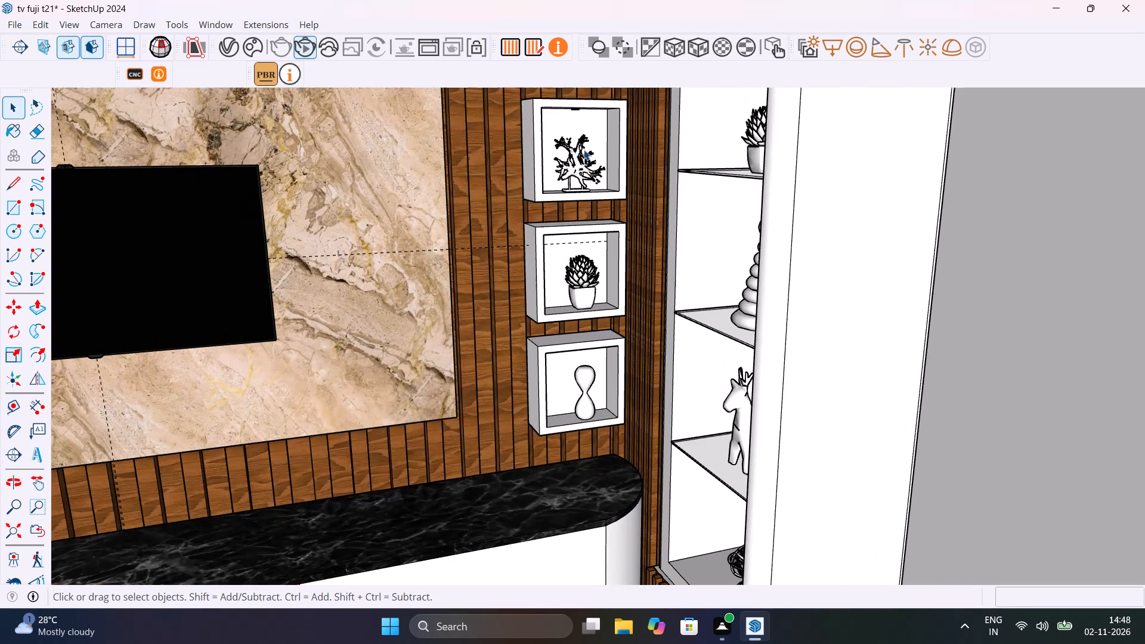
pyautogui.click(583, 163)
pyautogui.press('m')
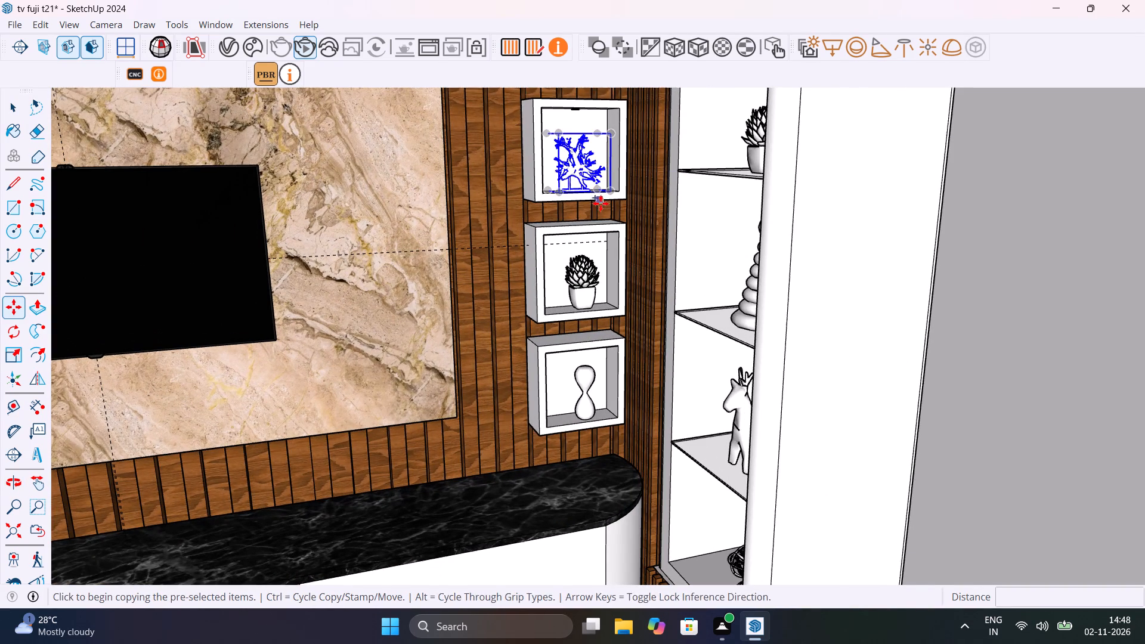
pyautogui.click(612, 188)
pyautogui.scroll(-9, 532, 143)
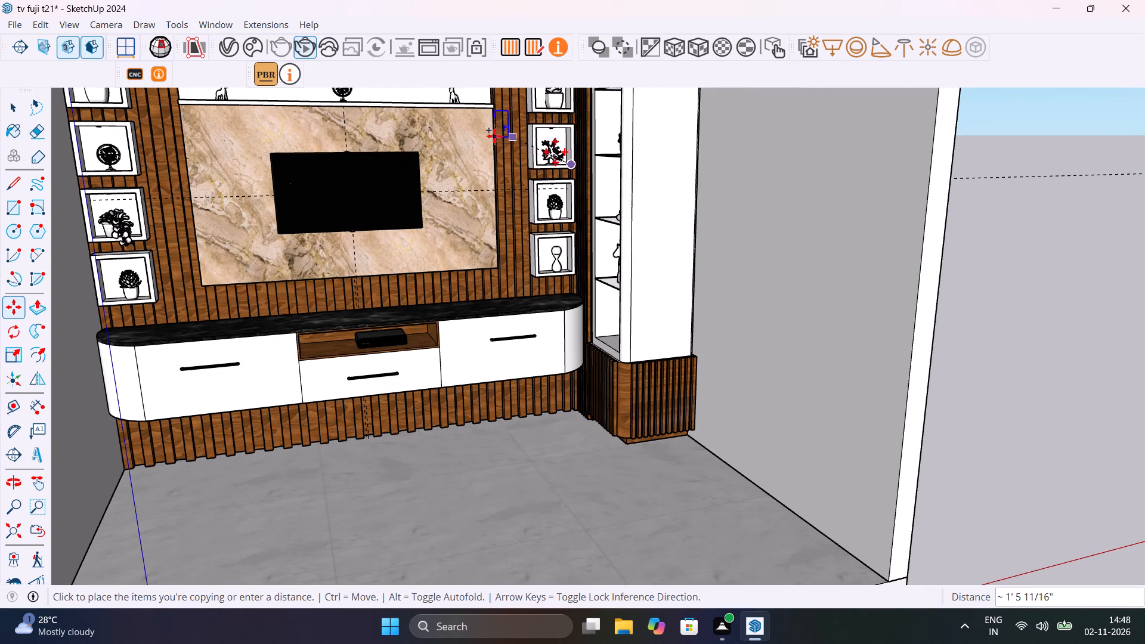
pyautogui.keyDown('shift'); pyautogui.moveTo(382, 123); pyautogui.dragTo(437, 284, button='middle'); pyautogui.keyUp('shift')
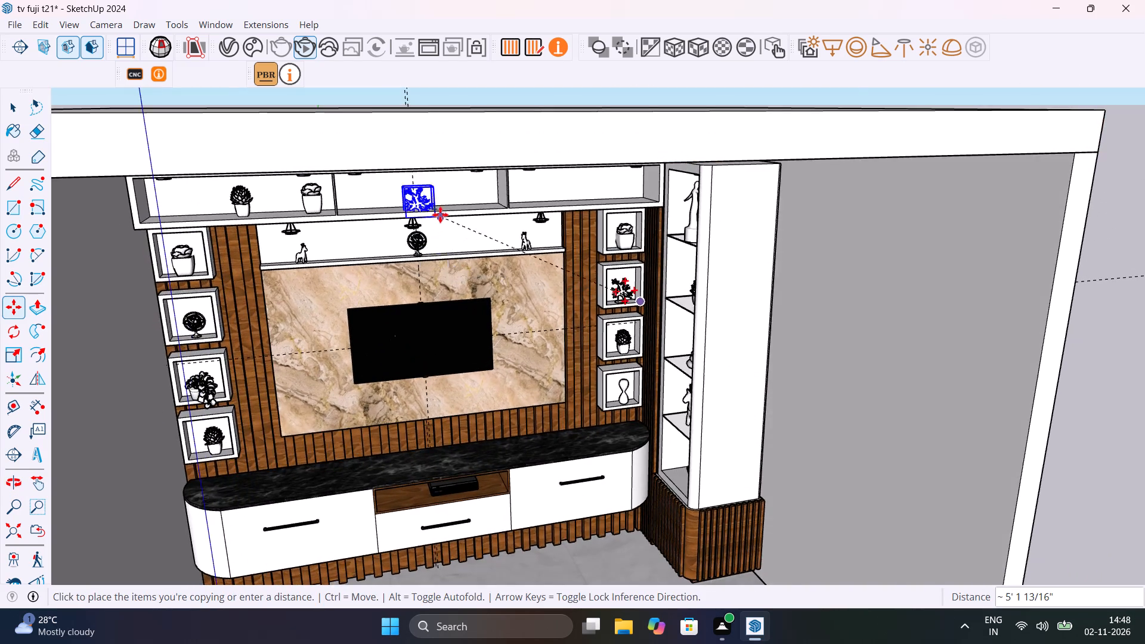
pyautogui.scroll(15, 440, 214)
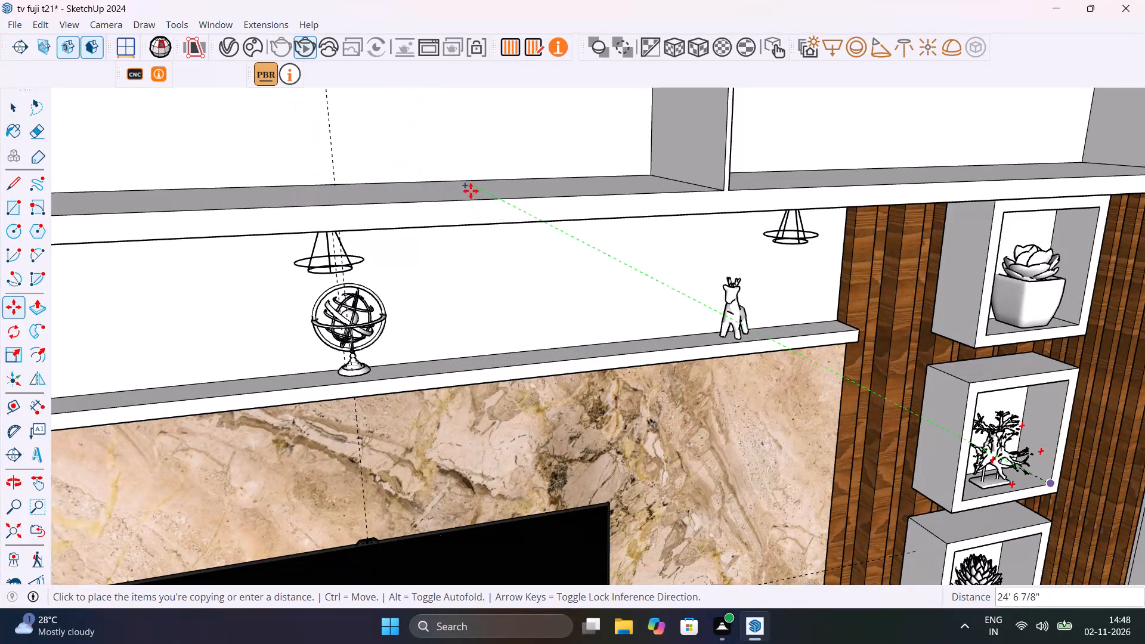
pyautogui.click(452, 198)
# Adjust the tree ornament copy's position on the middle compartment's shelf.
pyautogui.click(435, 202)
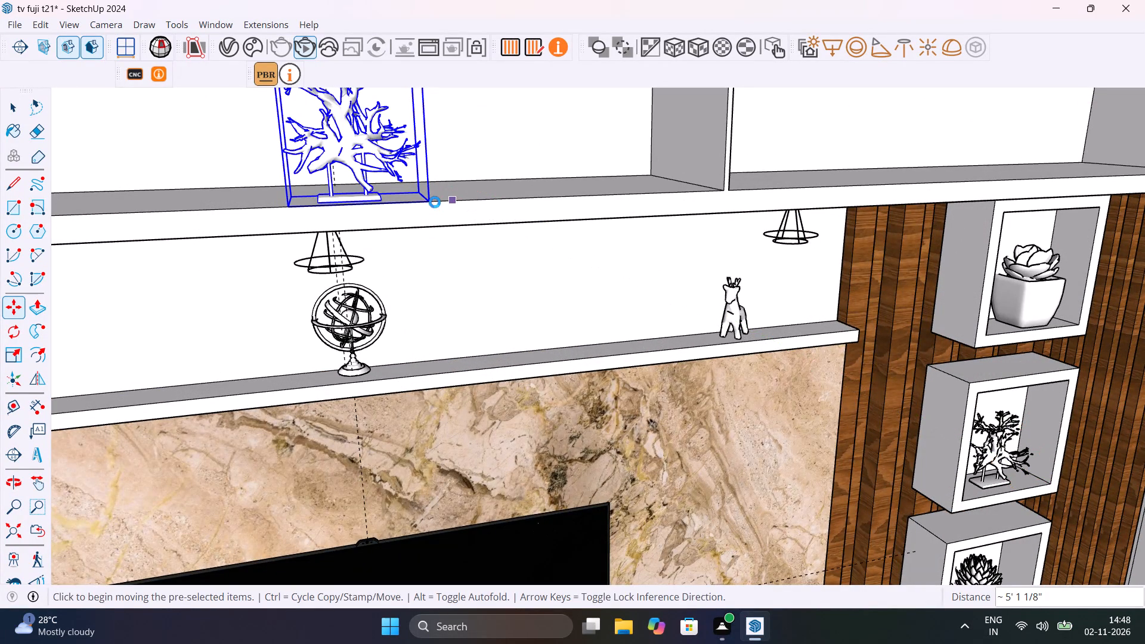
pyautogui.click(432, 202)
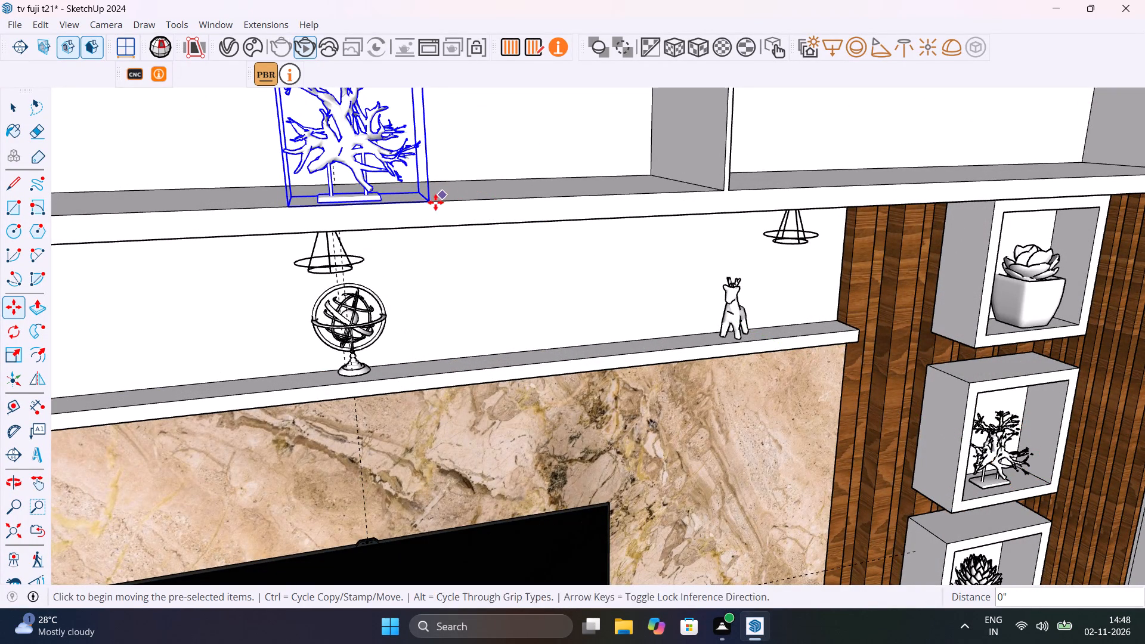
pyautogui.click(435, 203)
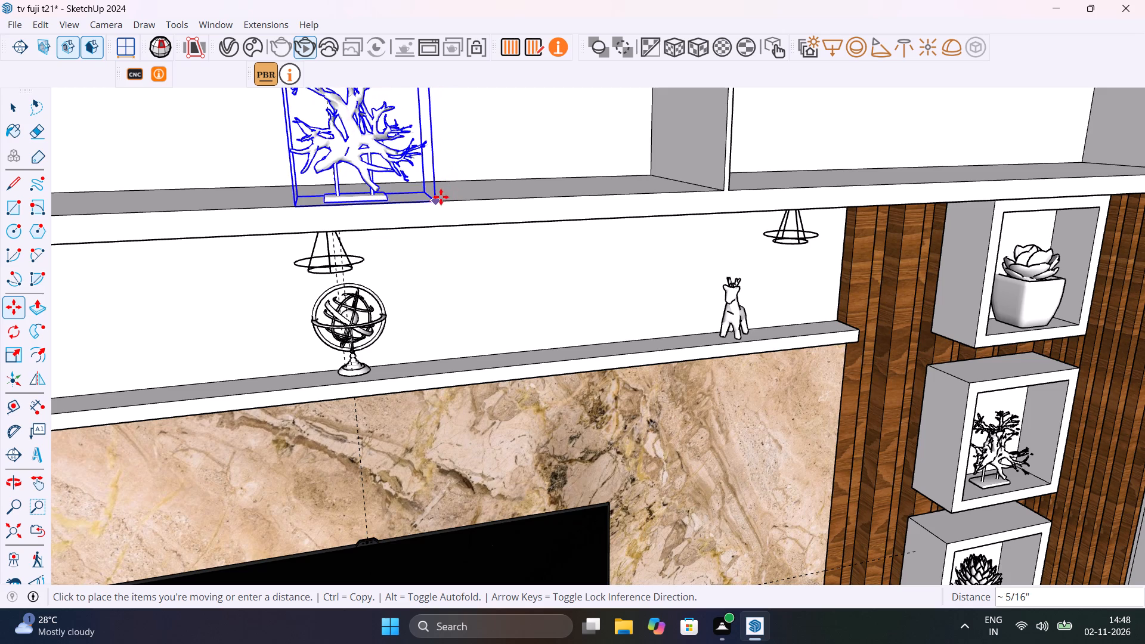
pyautogui.scroll(8, 449, 193)
pyautogui.moveTo(409, 200); pyautogui.dragTo(278, 295, button='middle')
pyautogui.click(337, 259)
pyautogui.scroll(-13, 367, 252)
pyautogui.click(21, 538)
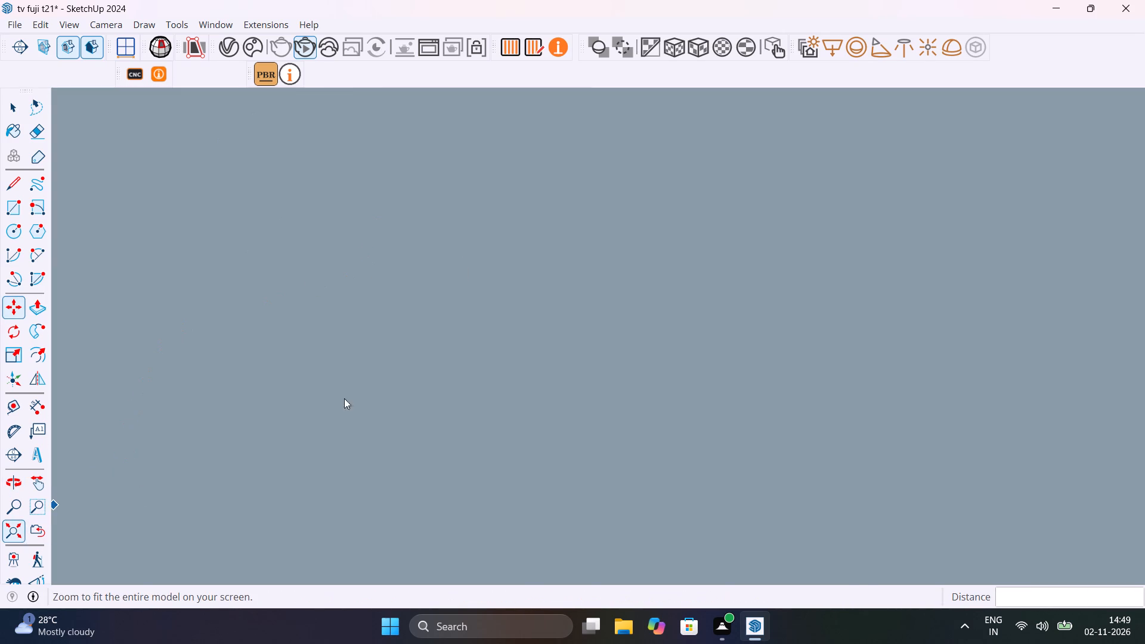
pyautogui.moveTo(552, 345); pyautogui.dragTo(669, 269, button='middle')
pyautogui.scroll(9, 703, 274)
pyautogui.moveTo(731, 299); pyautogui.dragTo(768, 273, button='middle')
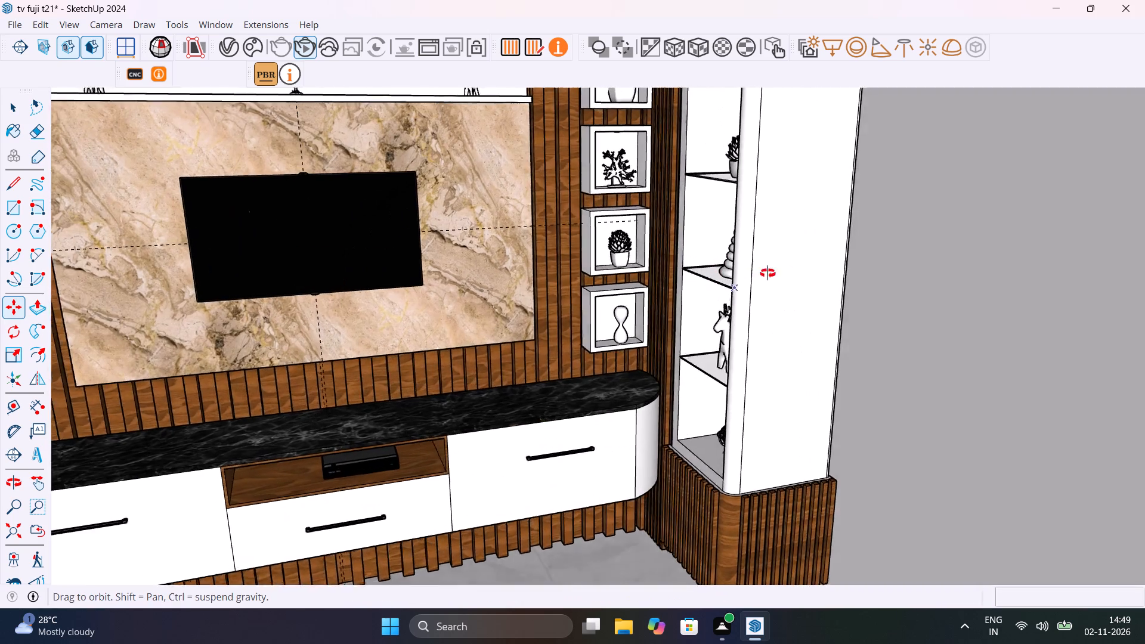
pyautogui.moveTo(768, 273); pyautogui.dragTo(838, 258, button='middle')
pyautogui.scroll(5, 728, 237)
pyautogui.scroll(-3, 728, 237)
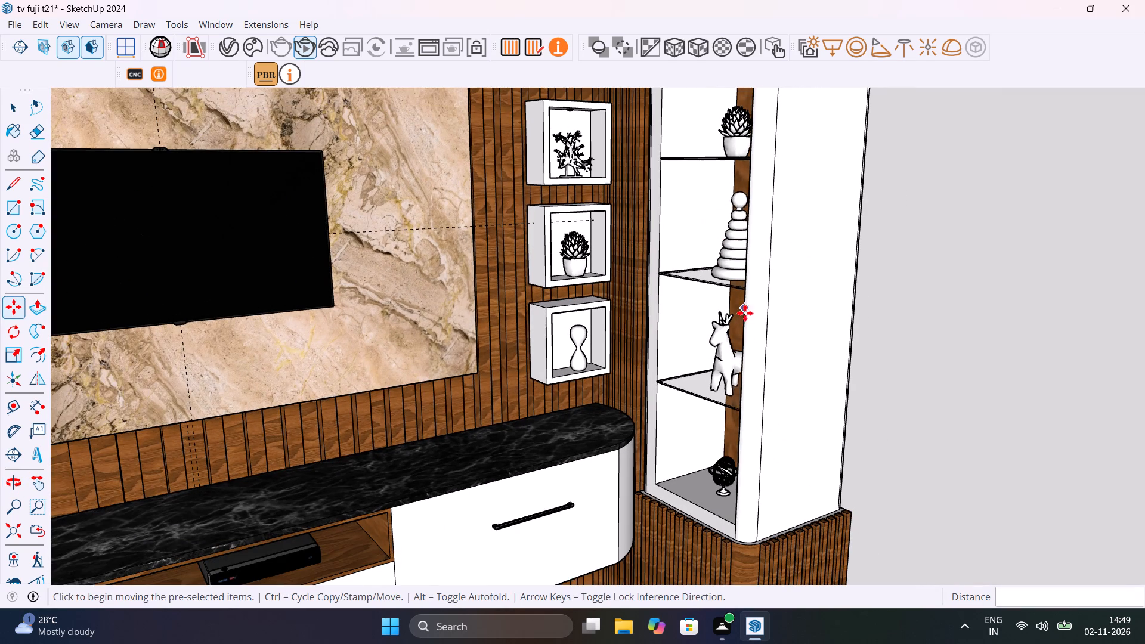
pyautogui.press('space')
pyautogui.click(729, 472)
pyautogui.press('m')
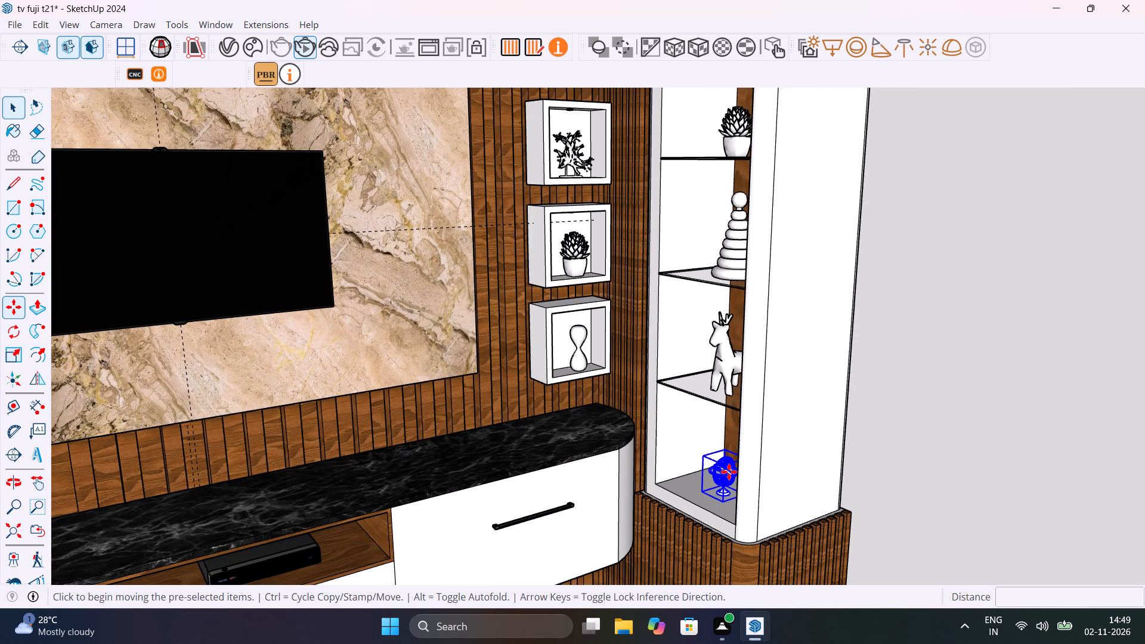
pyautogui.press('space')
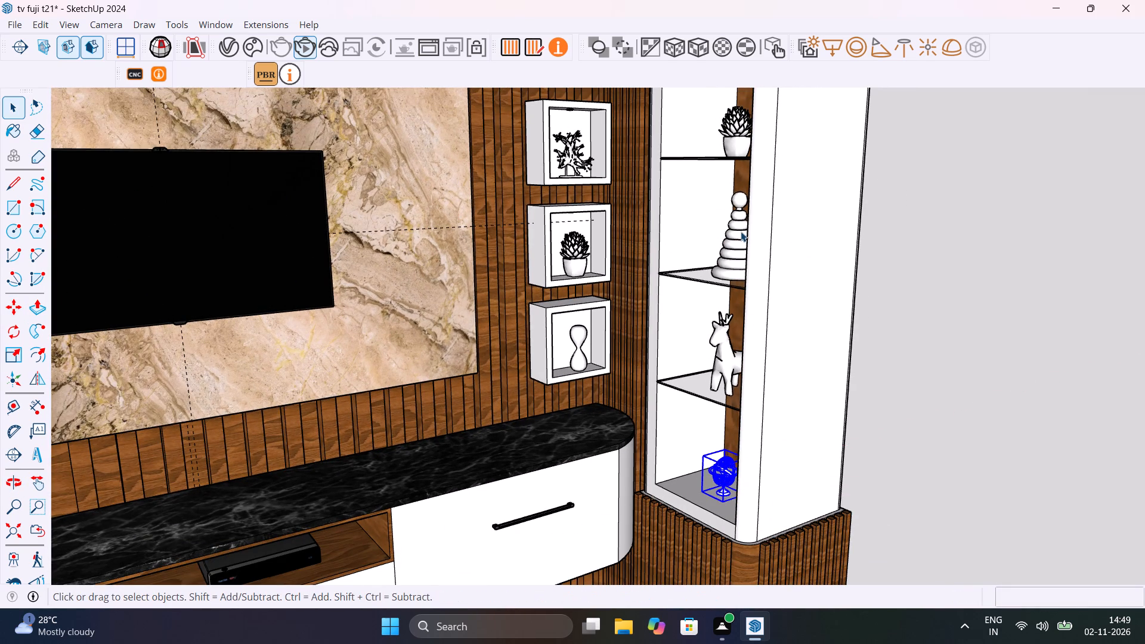
# Copy the stacked-ring ornament from the tall corner display unit into the overhead cabinet's right compartment, about 4' 6" away.
pyautogui.click(741, 231)
pyautogui.press('m')
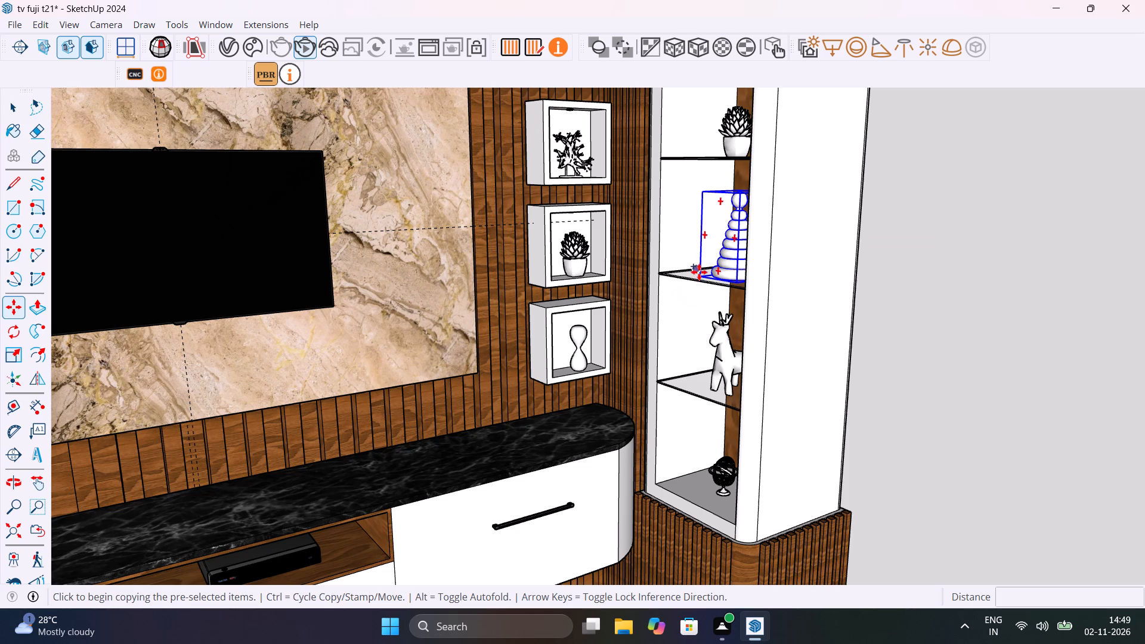
pyautogui.click(699, 278)
pyautogui.scroll(-8, 534, 227)
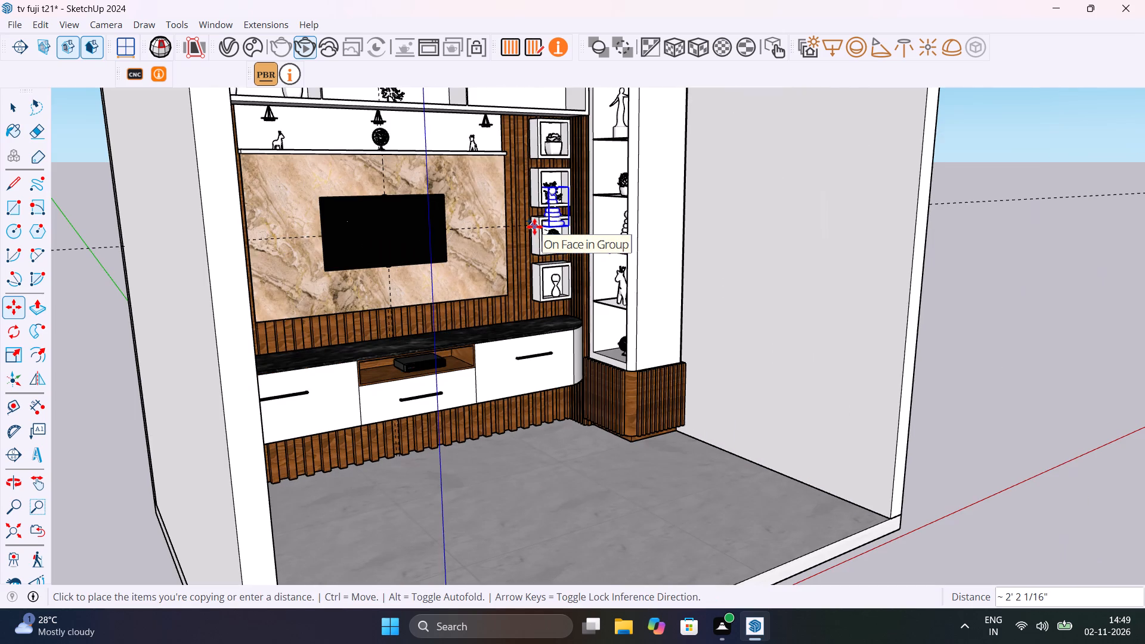
pyautogui.keyDown('shift'); pyautogui.moveTo(536, 225); pyautogui.dragTo(653, 277, button='middle'); pyautogui.keyUp('shift')
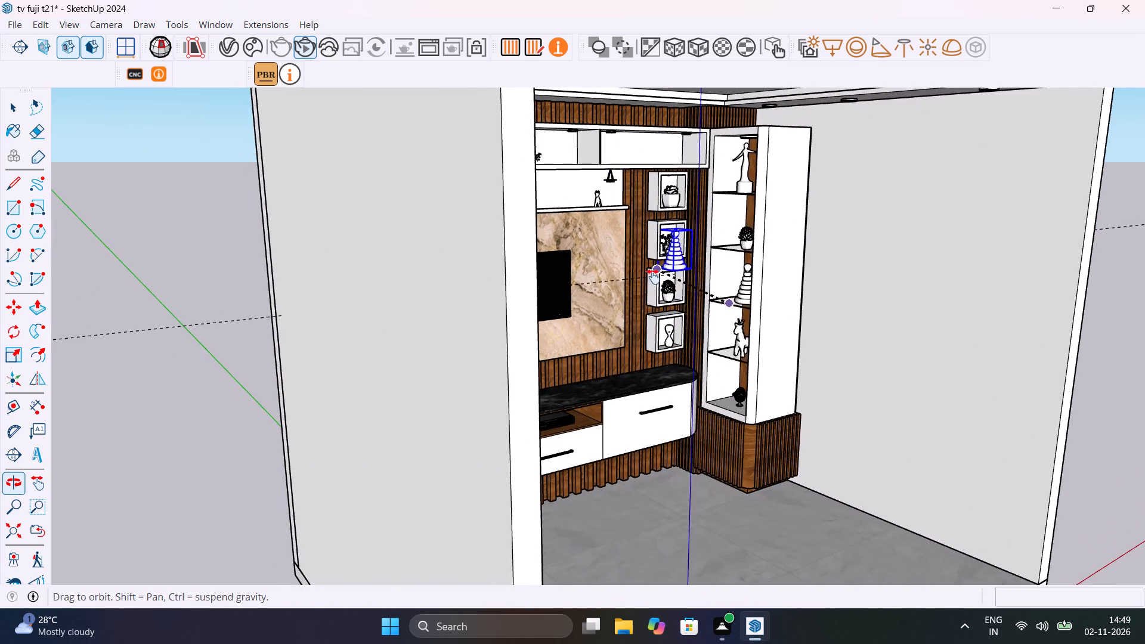
pyautogui.keyDown('shift'); pyautogui.moveTo(653, 277); pyautogui.dragTo(536, 274, button='middle'); pyautogui.keyUp('shift')
pyautogui.scroll(9, 640, 163)
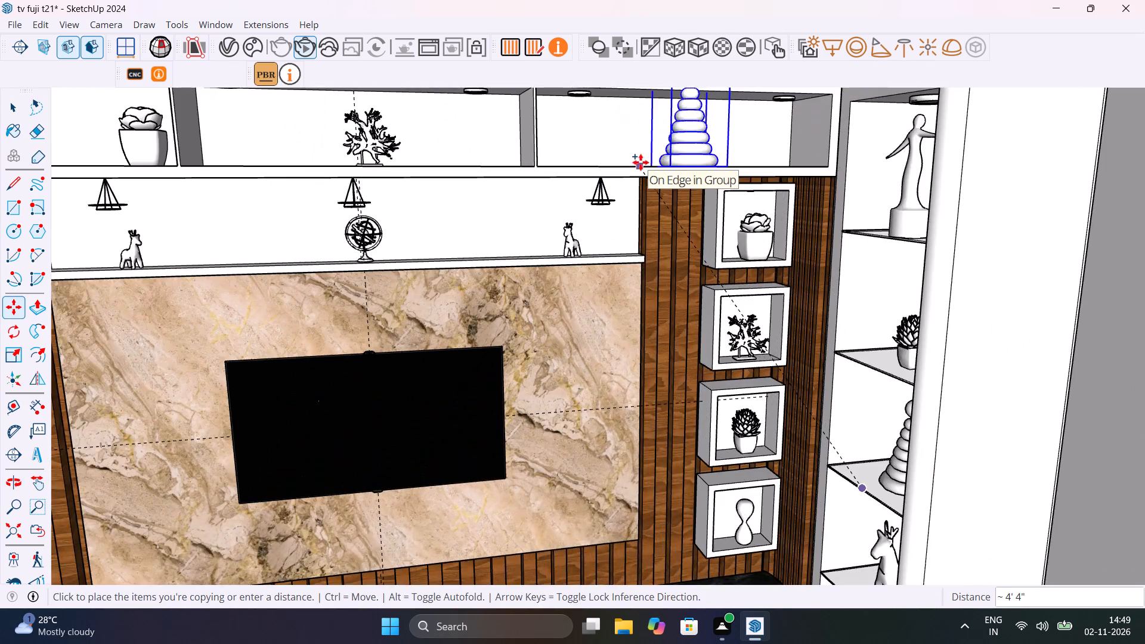
pyautogui.scroll(2, 640, 162)
pyautogui.moveTo(657, 173); pyautogui.dragTo(499, 255, button='middle')
pyautogui.scroll(1, 499, 255)
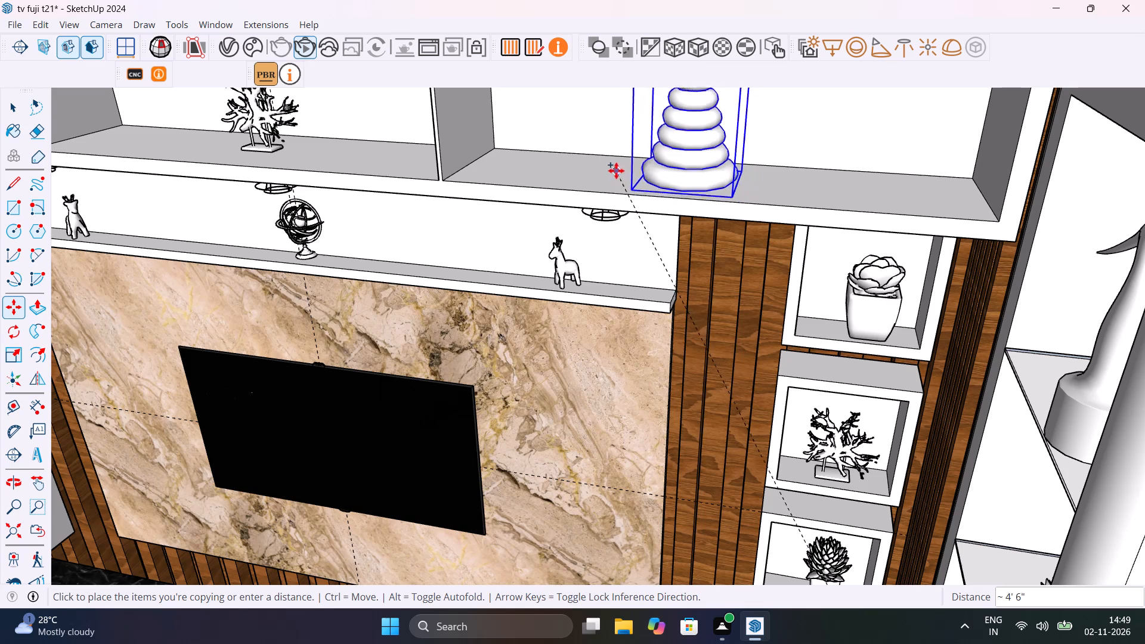
pyautogui.click(611, 169)
# Scale the copied stacked-ring ornament down uniformly so it fits within the height of the overhead cabinet's right compartment.
pyautogui.scroll(-7, 685, 197)
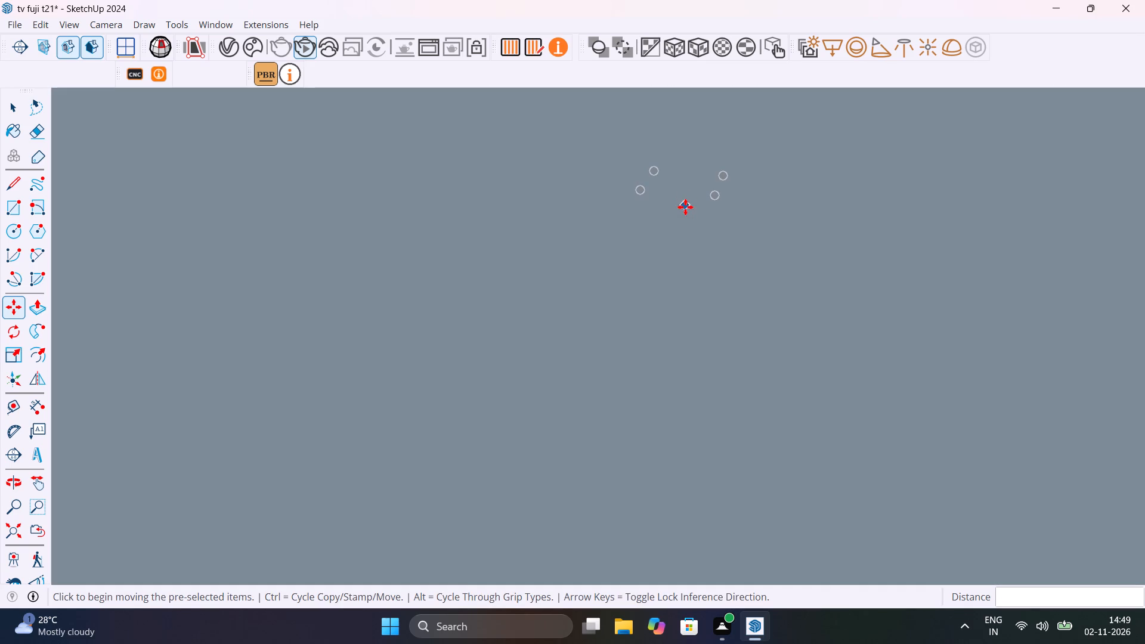
pyautogui.moveTo(467, 360); pyautogui.dragTo(738, 266, button='middle')
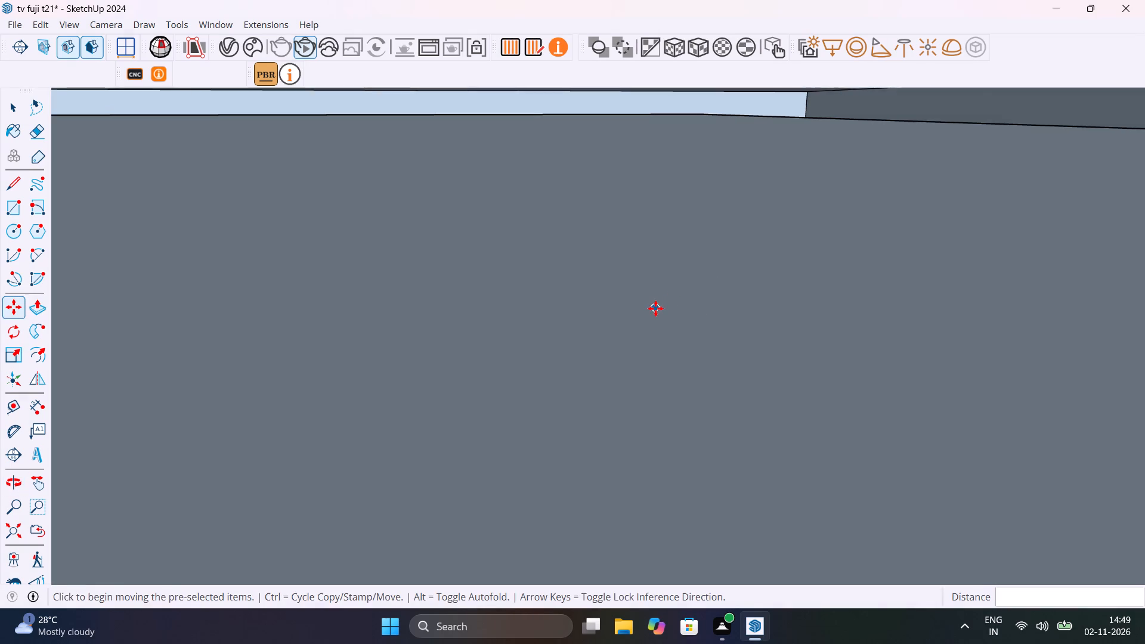
pyautogui.moveTo(655, 308); pyautogui.dragTo(622, 227, button='middle')
pyautogui.scroll(1, 622, 227)
pyautogui.scroll(-5, 649, 267)
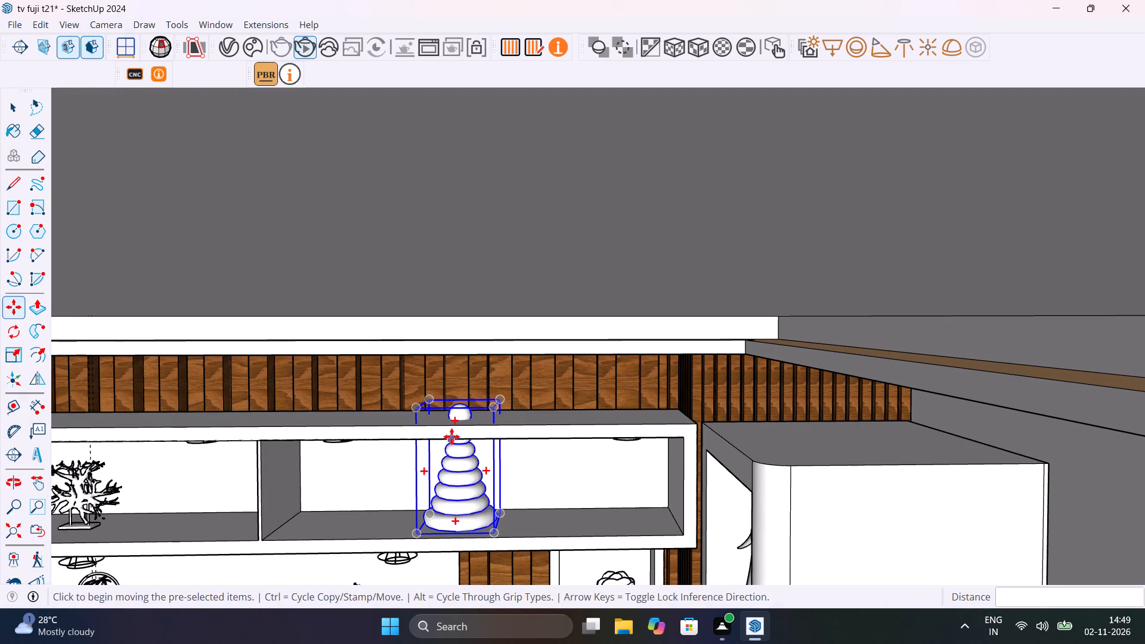
pyautogui.press('s')
pyautogui.scroll(9, 436, 408)
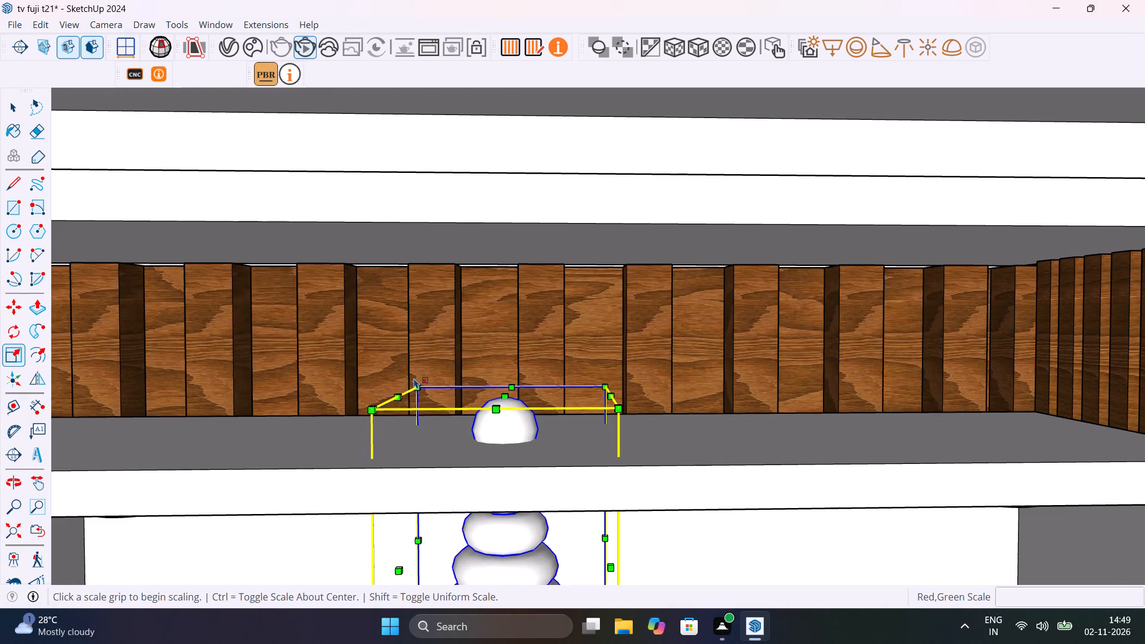
pyautogui.click(417, 384)
pyautogui.scroll(-9, 466, 423)
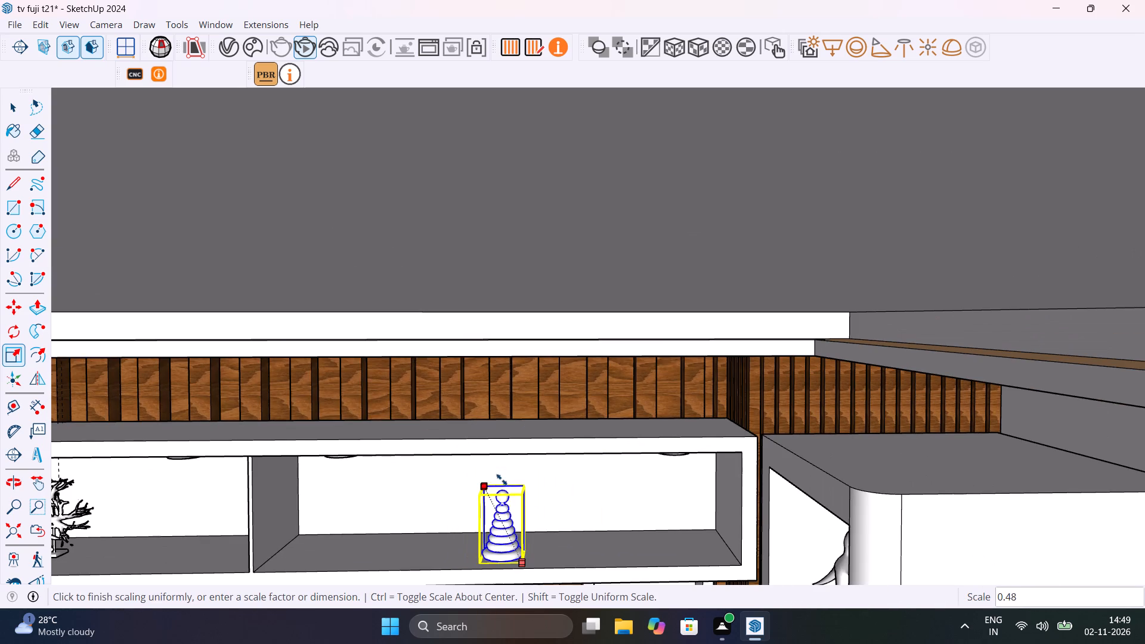
pyautogui.click(458, 466)
pyautogui.press('space')
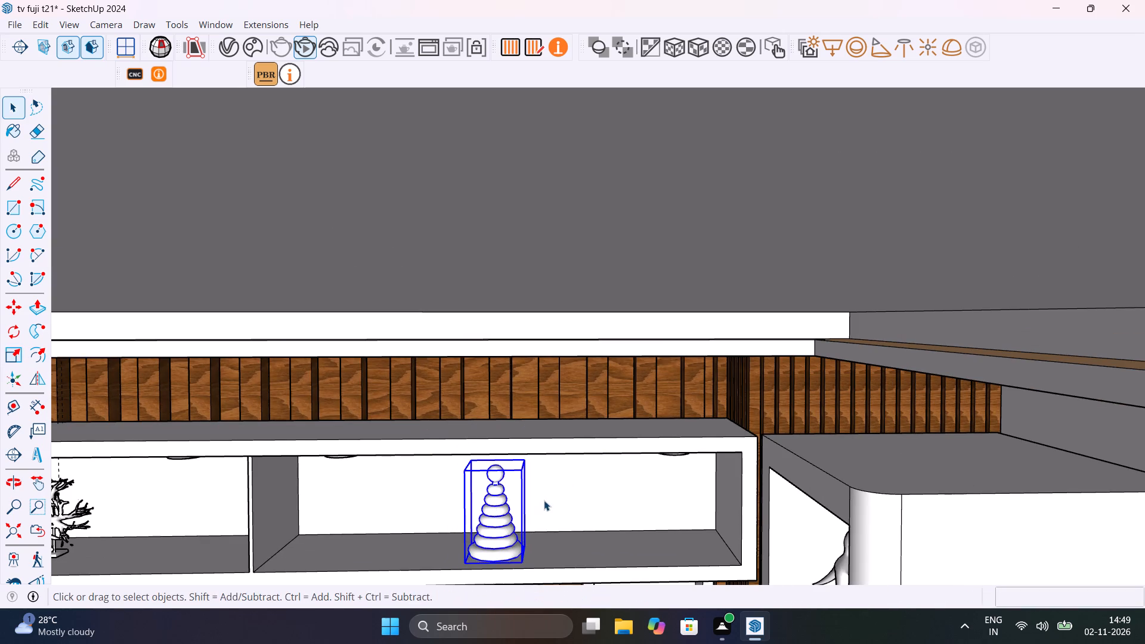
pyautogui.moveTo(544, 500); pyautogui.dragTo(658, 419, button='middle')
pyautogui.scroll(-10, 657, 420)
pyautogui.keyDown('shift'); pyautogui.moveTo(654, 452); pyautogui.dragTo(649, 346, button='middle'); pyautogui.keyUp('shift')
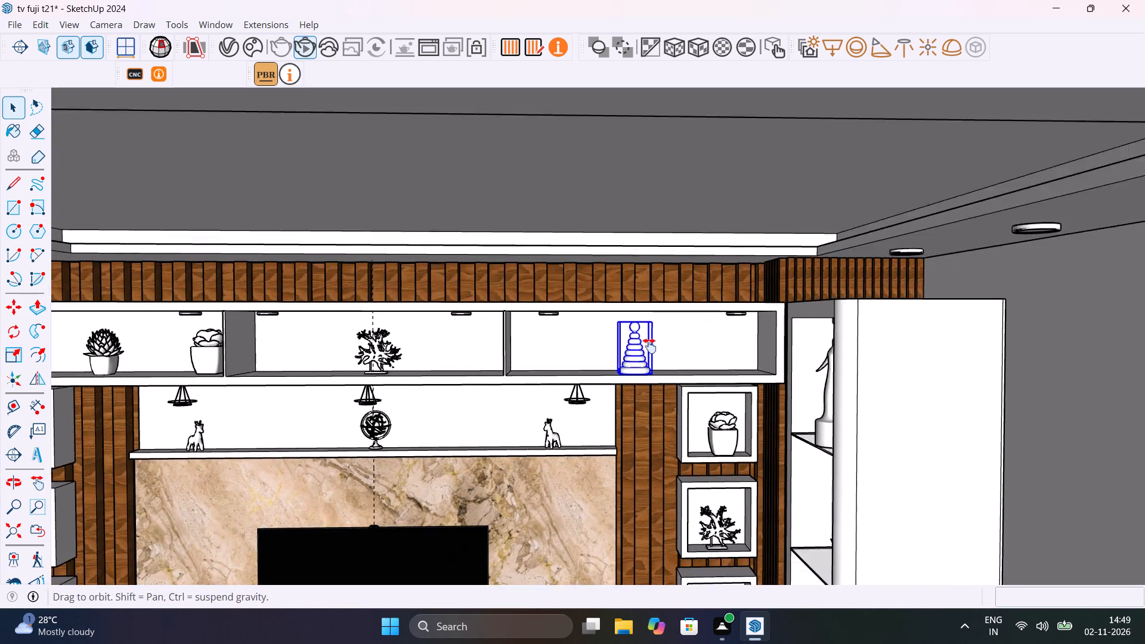
# Unhide the overhead cabinet's glass shutters and save the model.
pyautogui.keyDown('shift'); pyautogui.moveTo(649, 346); pyautogui.dragTo(648, 330, button='middle'); pyautogui.keyUp('shift')
pyautogui.scroll(-15, 648, 330)
pyautogui.click(872, 371)
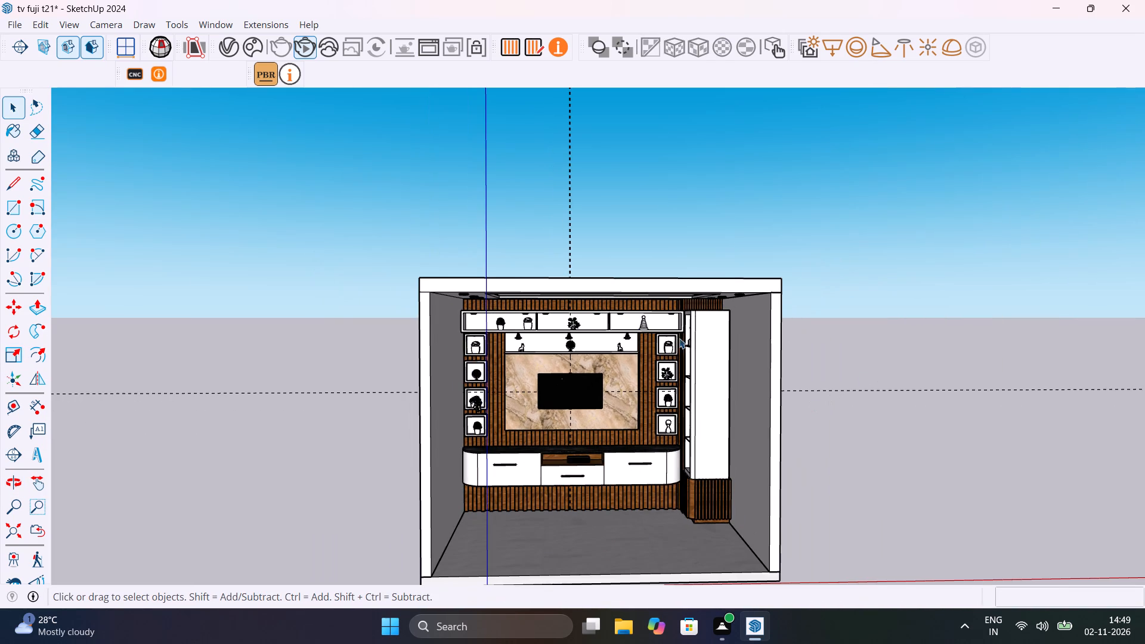
pyautogui.click(48, 27)
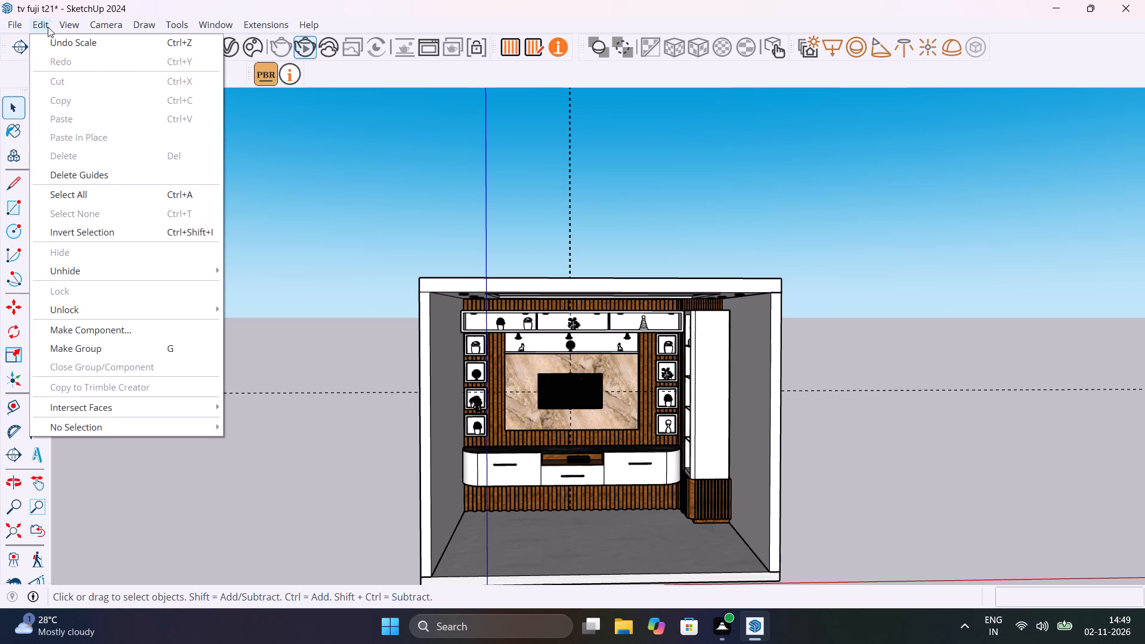
pyautogui.click(247, 292)
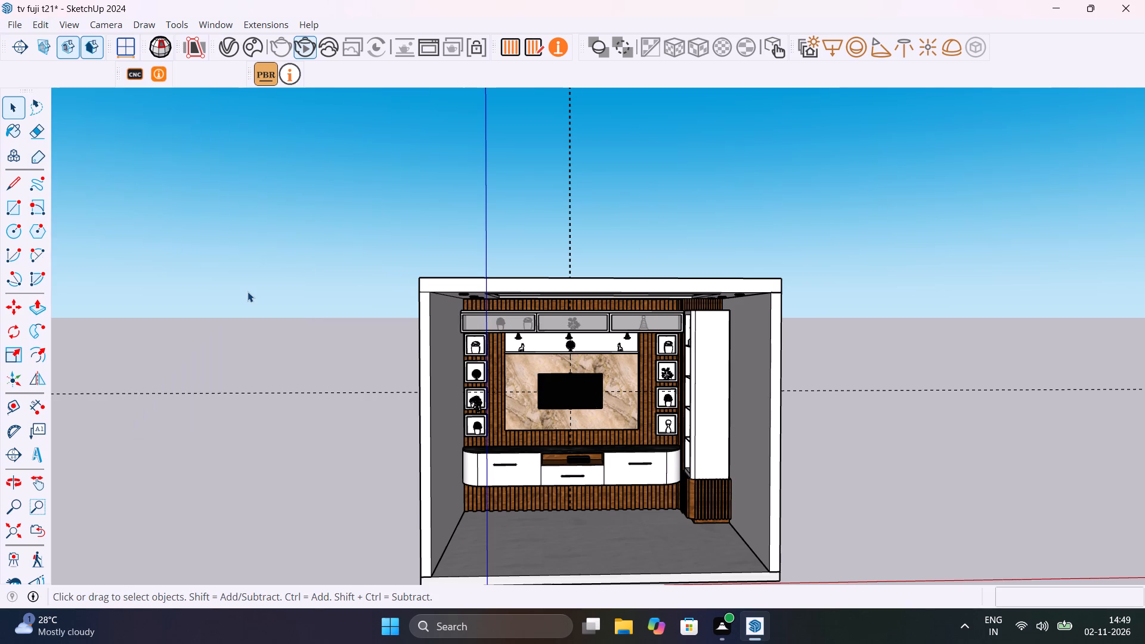
pyautogui.hotkey('ctrl', 's')
# Delete all construction guides from the model.
pyautogui.keyDown('shift'); pyautogui.moveTo(568, 387); pyautogui.dragTo(534, 368, button='middle'); pyautogui.keyUp('shift')
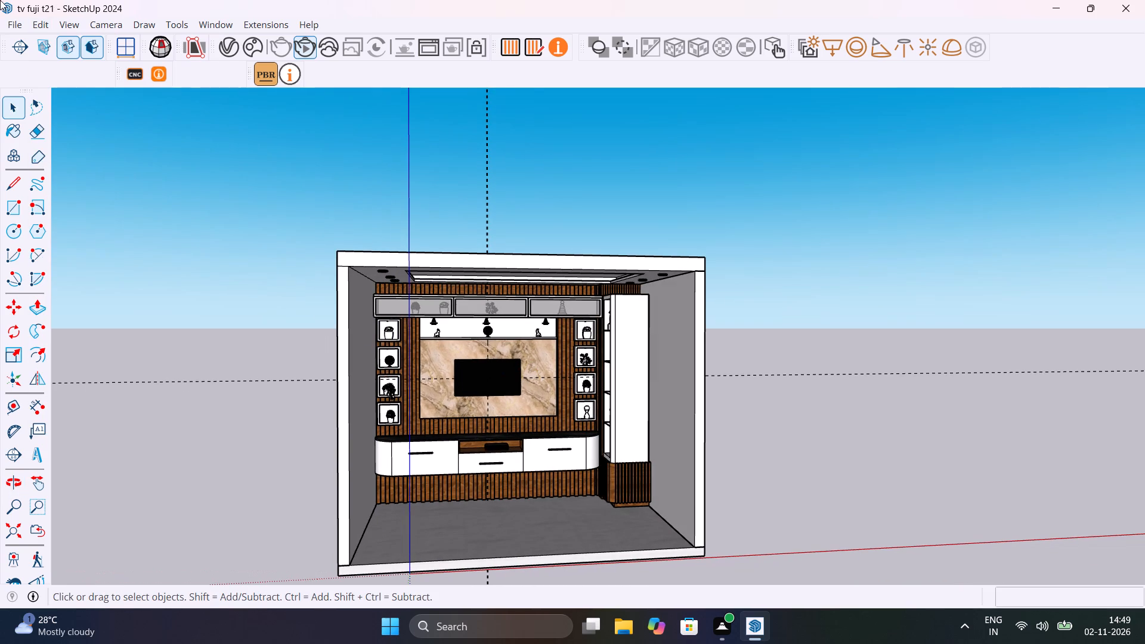
pyautogui.click(41, 27)
pyautogui.click(126, 182)
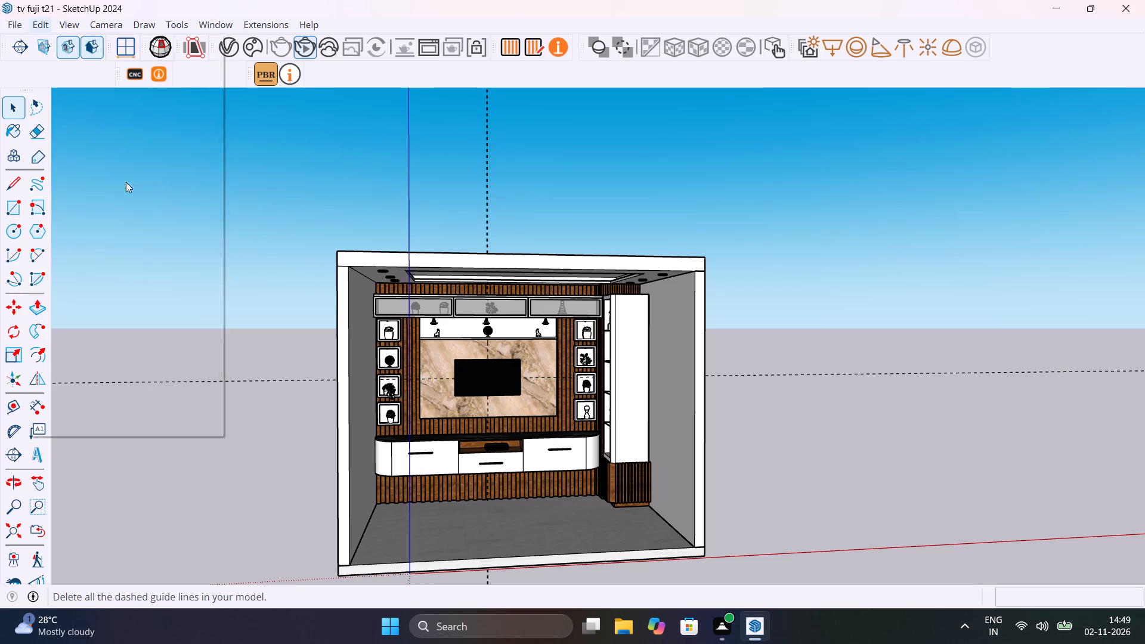
# Delete the existing Light Mix render element from the V-Ray Asset Editor.
pyautogui.scroll(4, 435, 352)
pyautogui.moveTo(444, 351); pyautogui.dragTo(471, 331, button='middle')
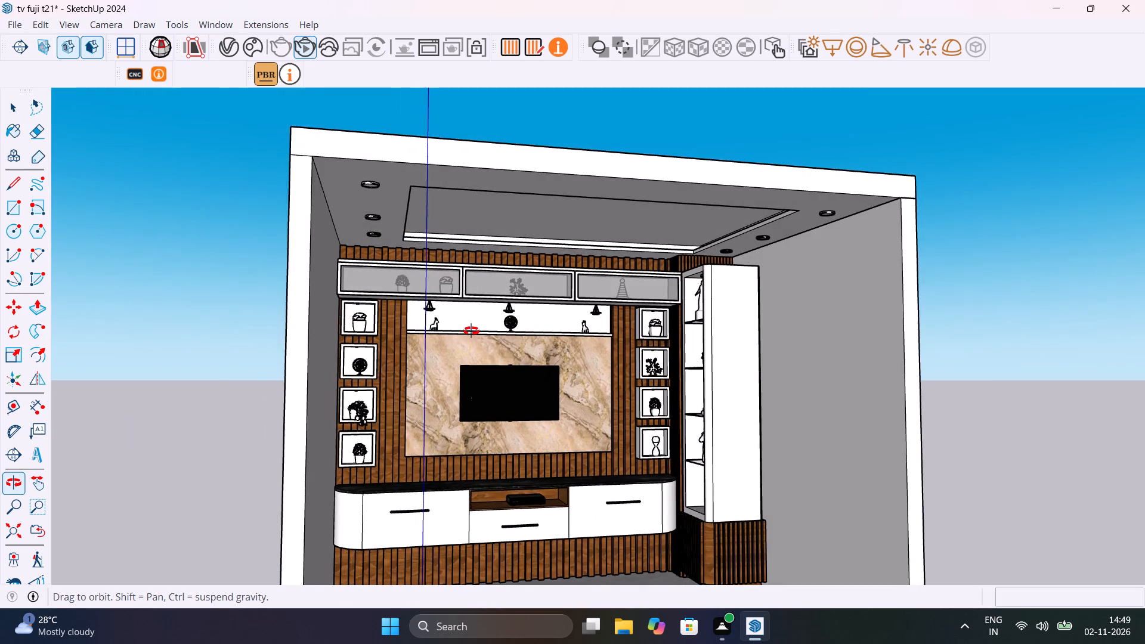
pyautogui.moveTo(471, 331); pyautogui.dragTo(466, 342, button='middle')
pyautogui.scroll(1, 471, 342)
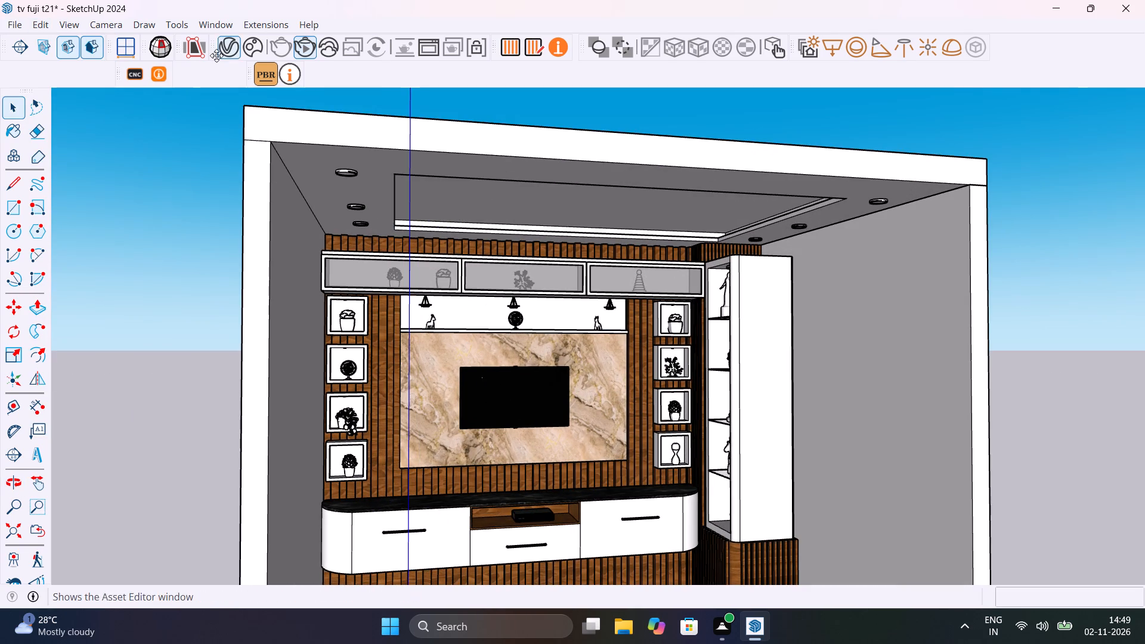
pyautogui.click(224, 49)
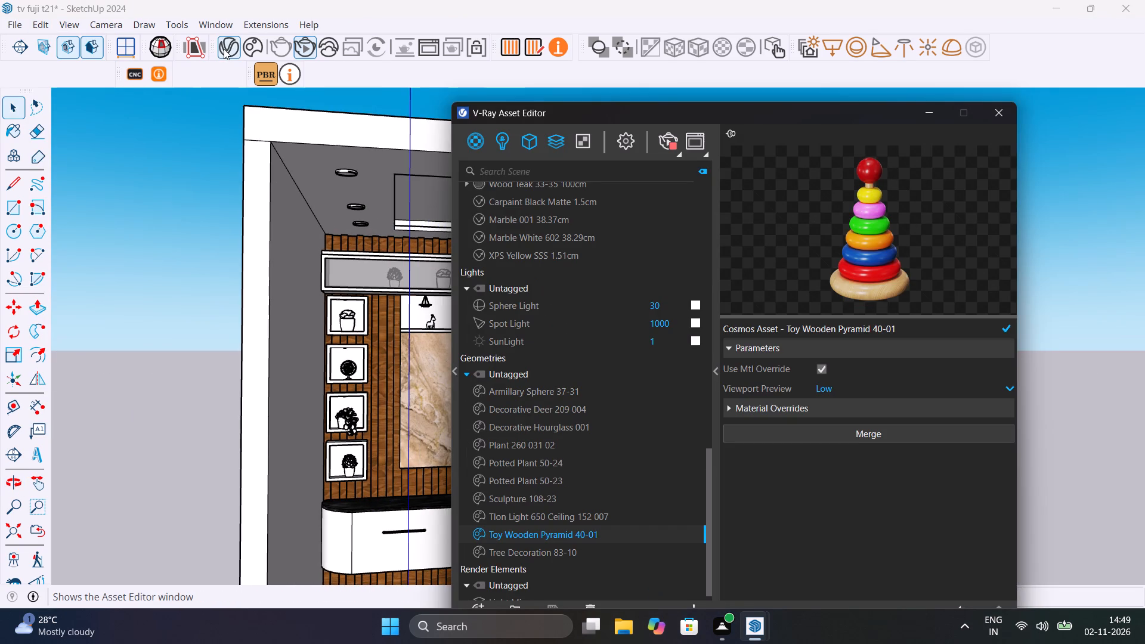
pyautogui.click(552, 141)
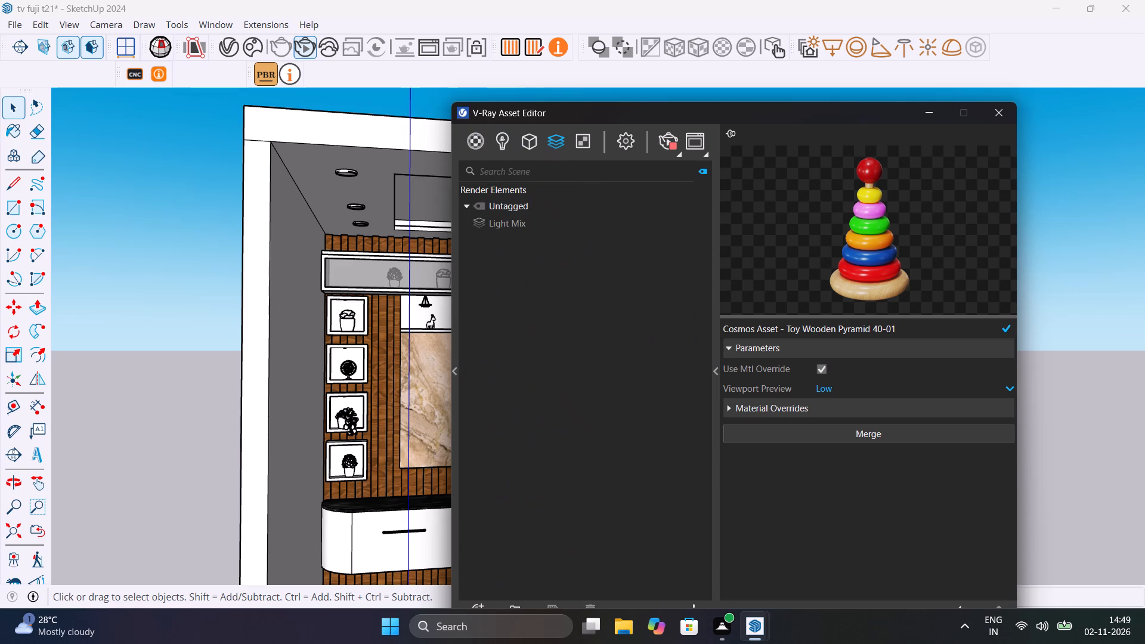
pyautogui.click(528, 228)
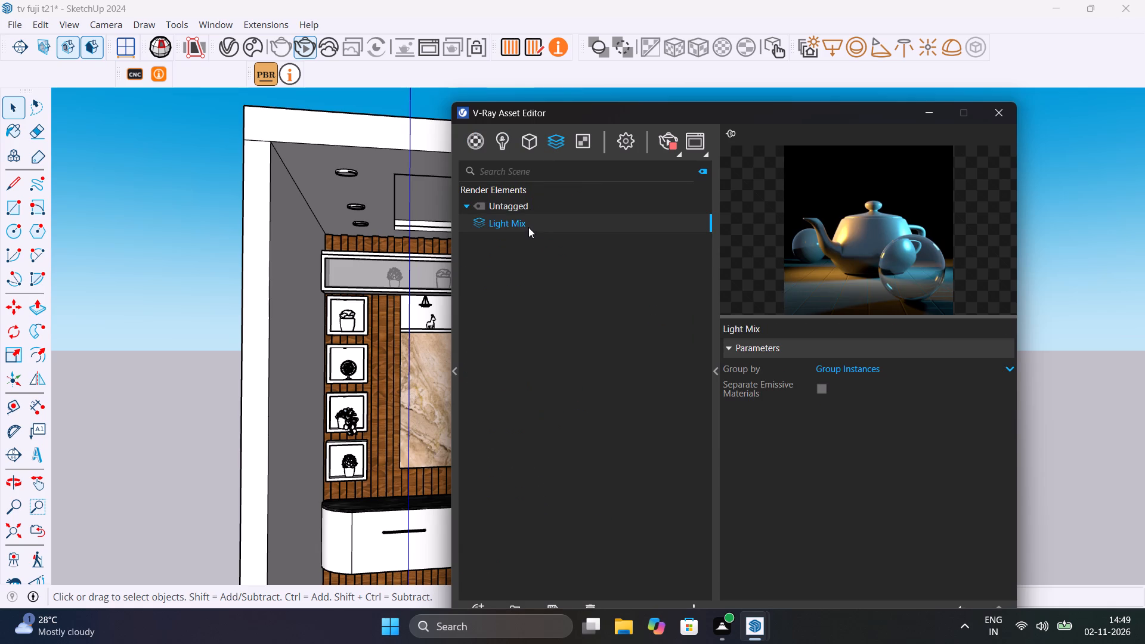
pyautogui.rightClick(559, 226)
pyautogui.click(592, 258)
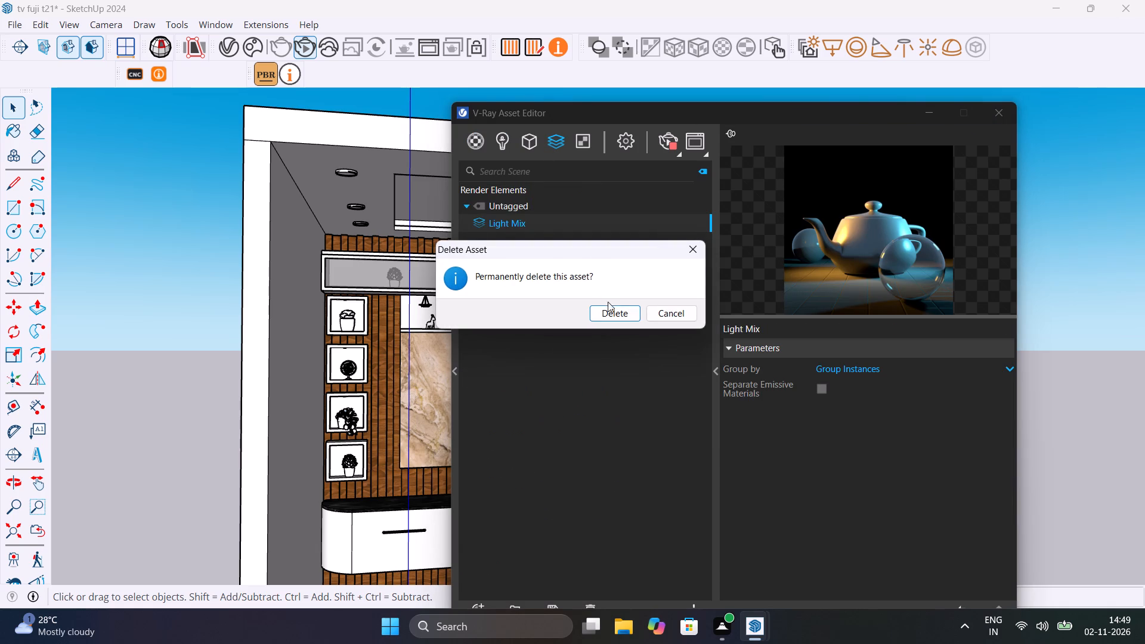
pyautogui.click(618, 315)
pyautogui.click(177, 235)
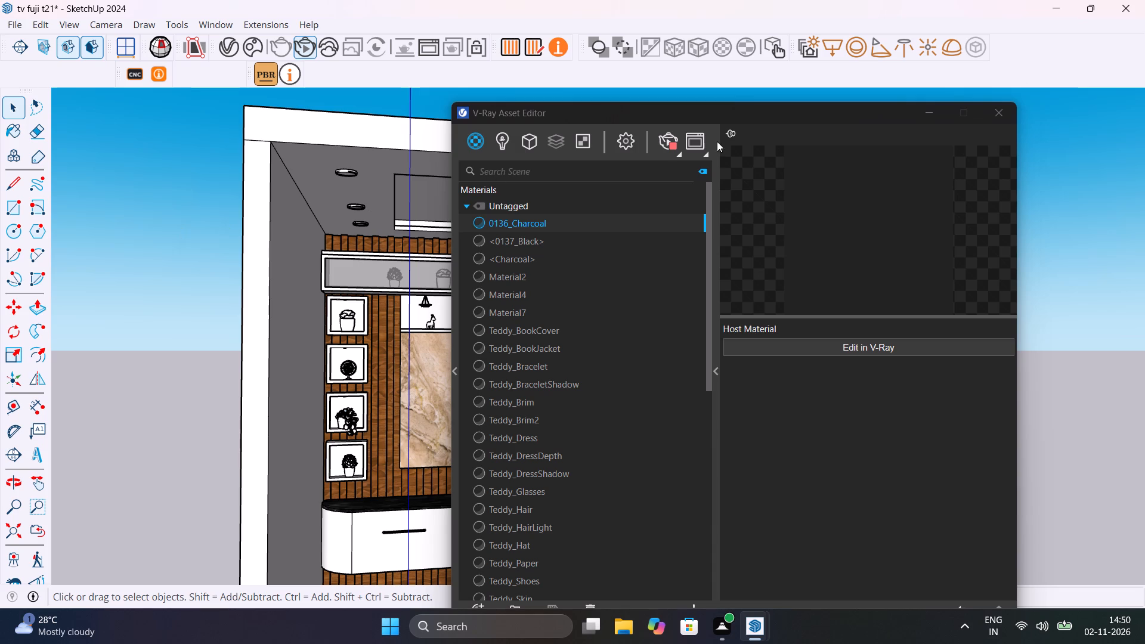
# Add a new Light Mix render element in V-Ray and close the Asset Editor.
pyautogui.click(559, 136)
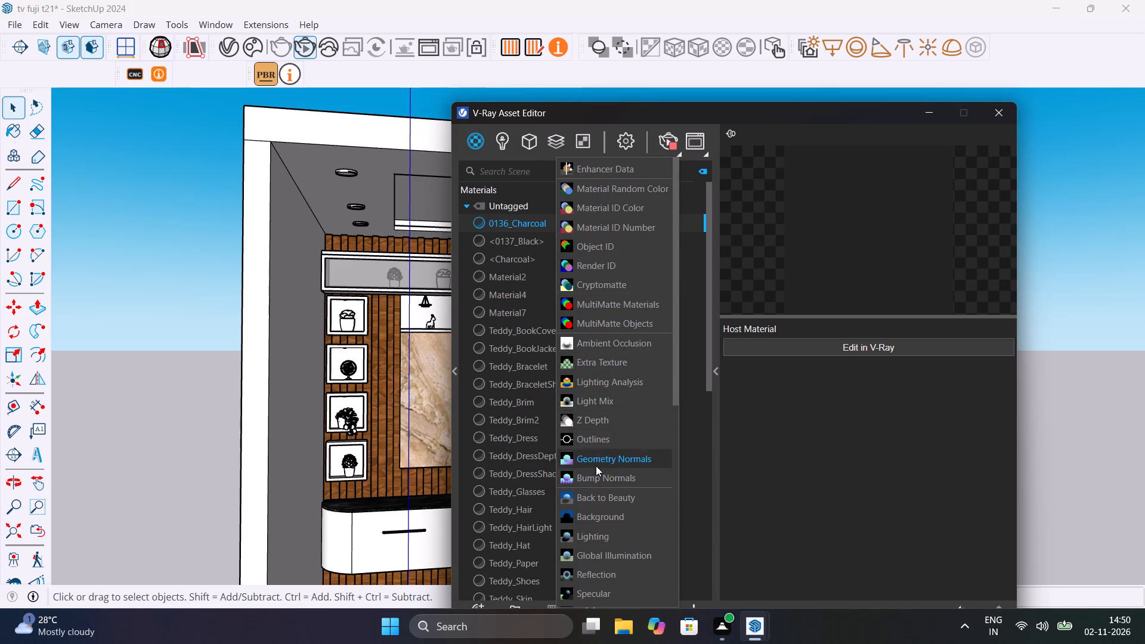
pyautogui.click(646, 400)
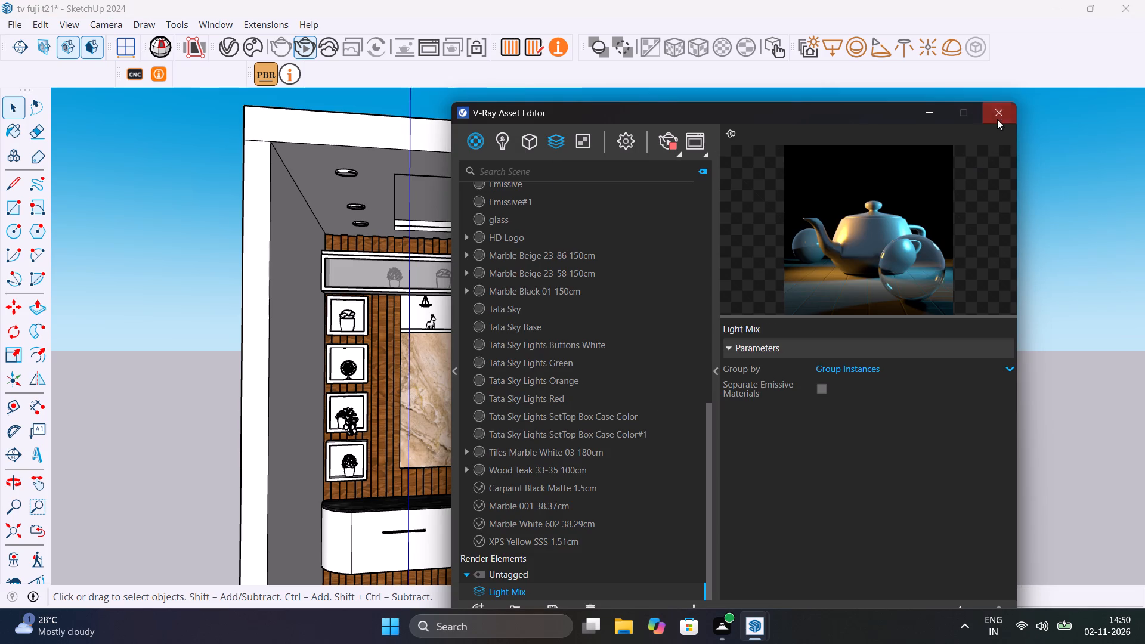
pyautogui.click(997, 108)
# Save the model and add a scene showing the TV unit wall and corner display unit from an angle.
pyautogui.moveTo(404, 345); pyautogui.dragTo(361, 281, button='middle')
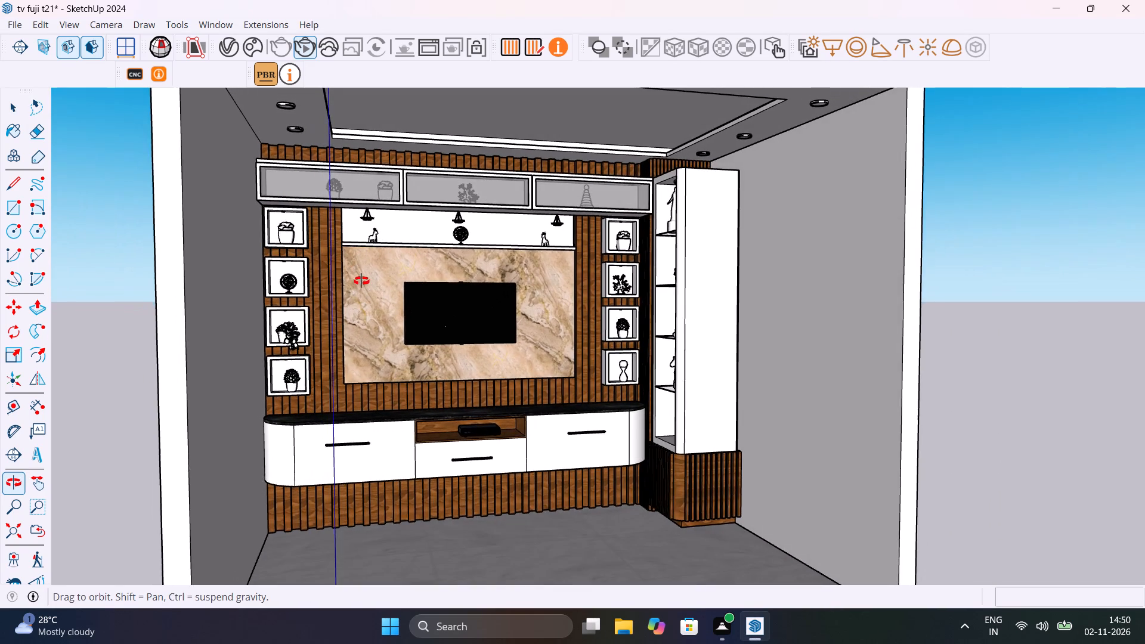
pyautogui.moveTo(361, 281); pyautogui.dragTo(357, 296, button='middle')
pyautogui.scroll(1, 351, 294)
pyautogui.moveTo(364, 293); pyautogui.dragTo(379, 283, button='middle')
pyautogui.scroll(3, 397, 288)
pyautogui.moveTo(457, 286); pyautogui.dragTo(460, 284, button='middle')
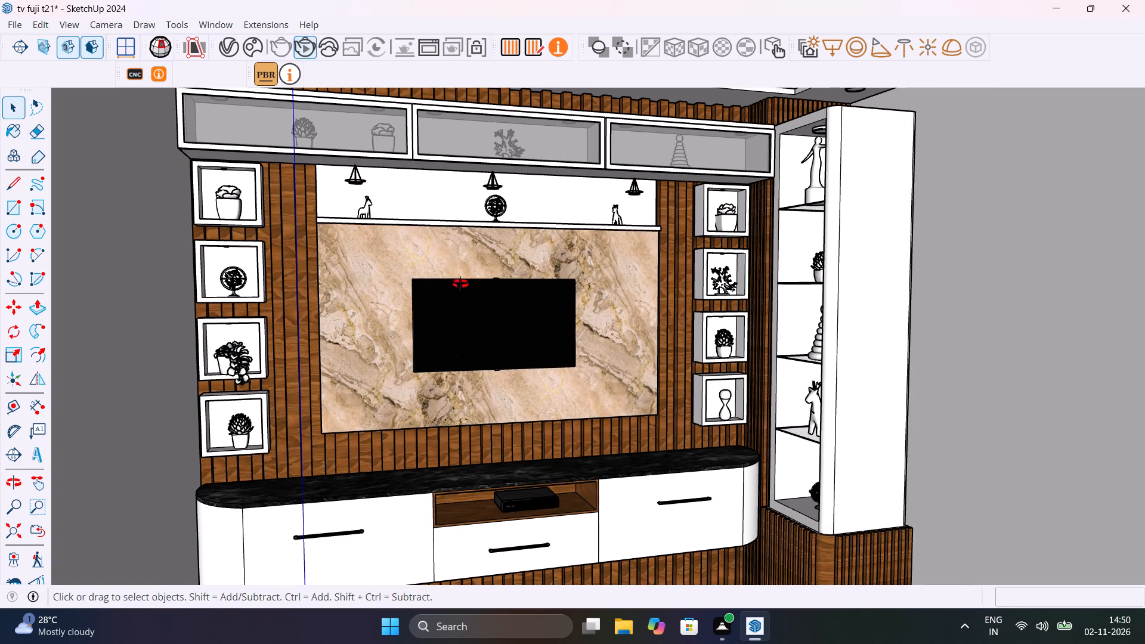
pyautogui.moveTo(460, 284); pyautogui.dragTo(473, 185, button='middle')
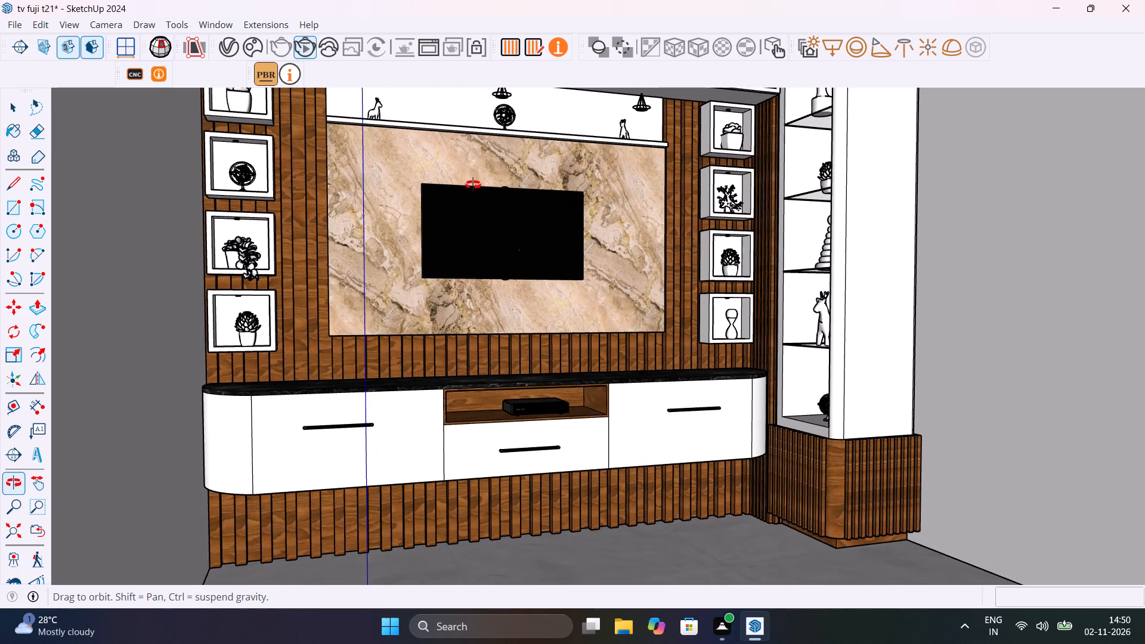
pyautogui.moveTo(473, 185); pyautogui.dragTo(491, 299, button='middle')
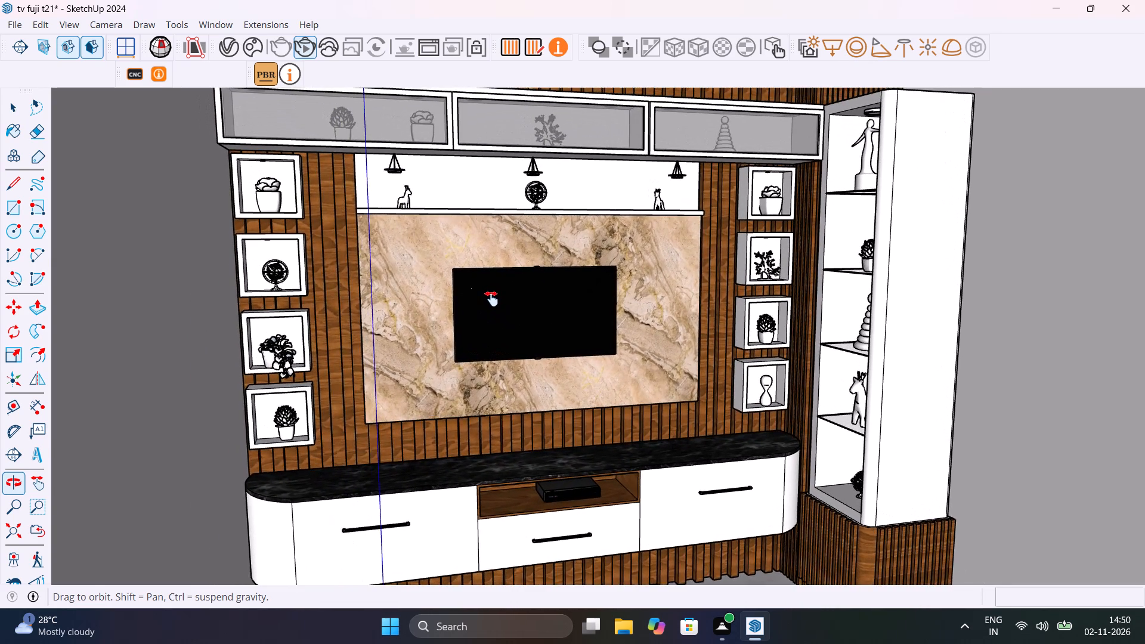
pyautogui.moveTo(491, 299); pyautogui.dragTo(504, 293, button='middle')
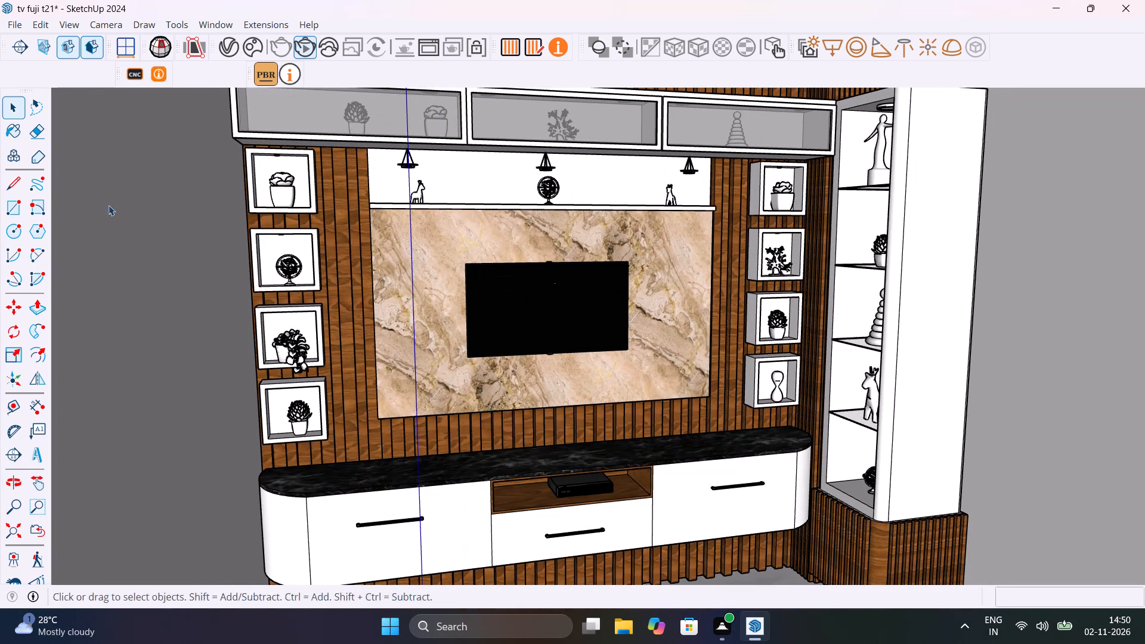
pyautogui.hotkey('ctrl', 's')
pyautogui.click(41, 23)
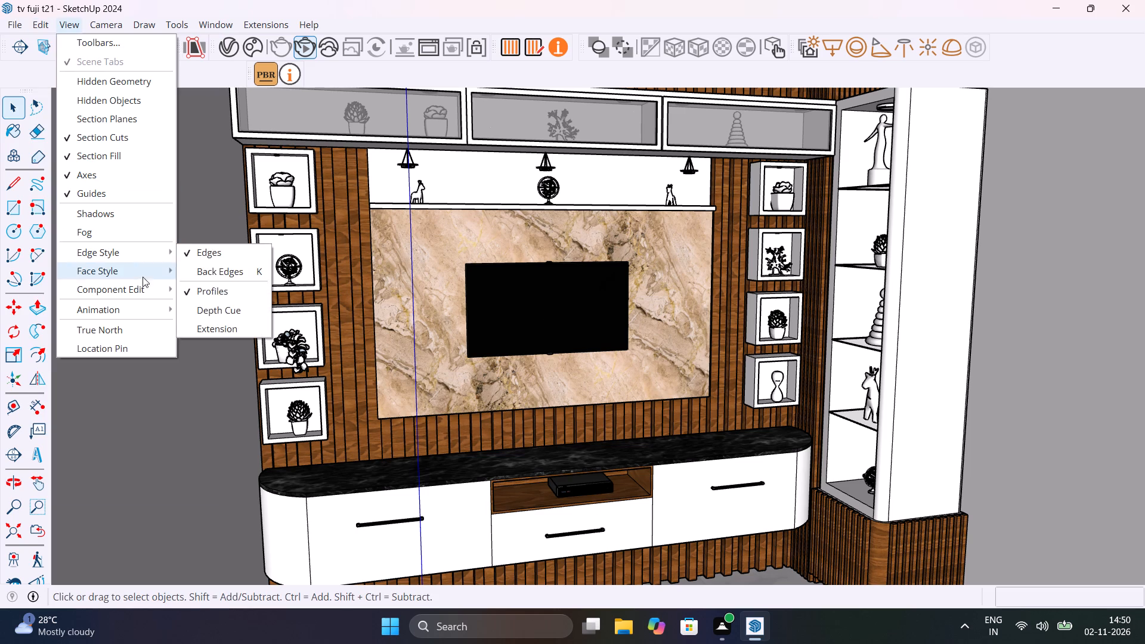
pyautogui.click(153, 307)
pyautogui.click(236, 313)
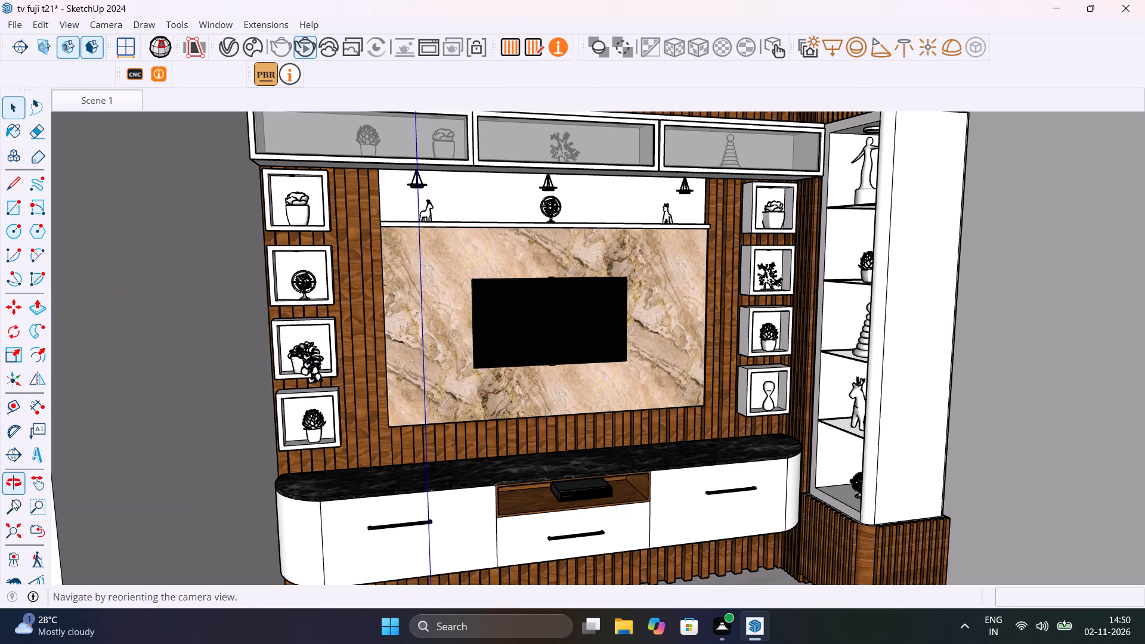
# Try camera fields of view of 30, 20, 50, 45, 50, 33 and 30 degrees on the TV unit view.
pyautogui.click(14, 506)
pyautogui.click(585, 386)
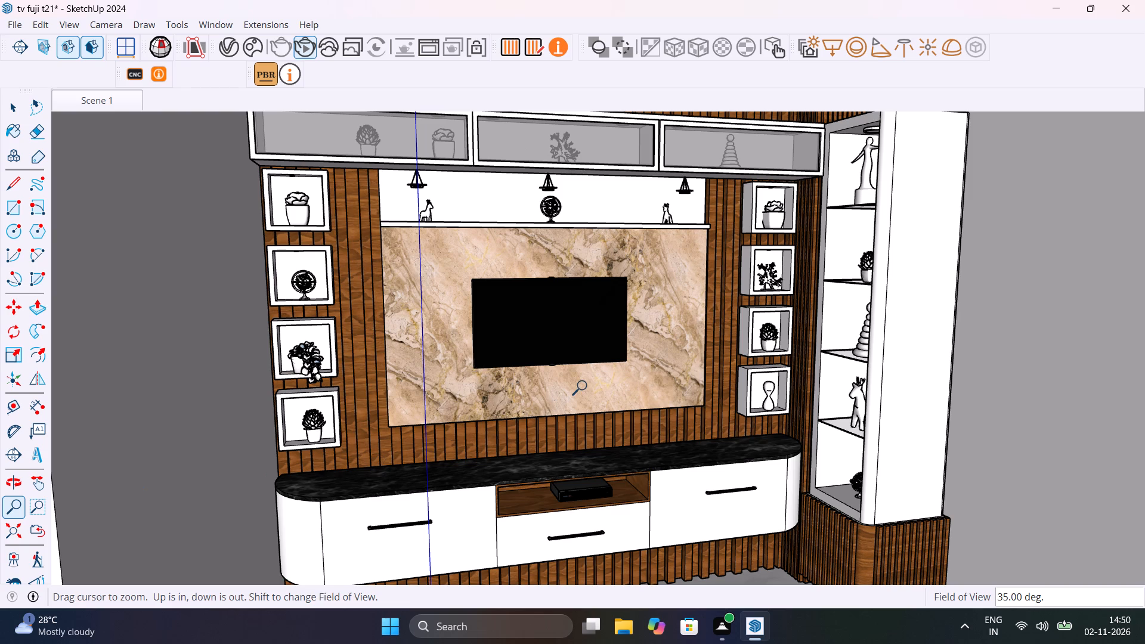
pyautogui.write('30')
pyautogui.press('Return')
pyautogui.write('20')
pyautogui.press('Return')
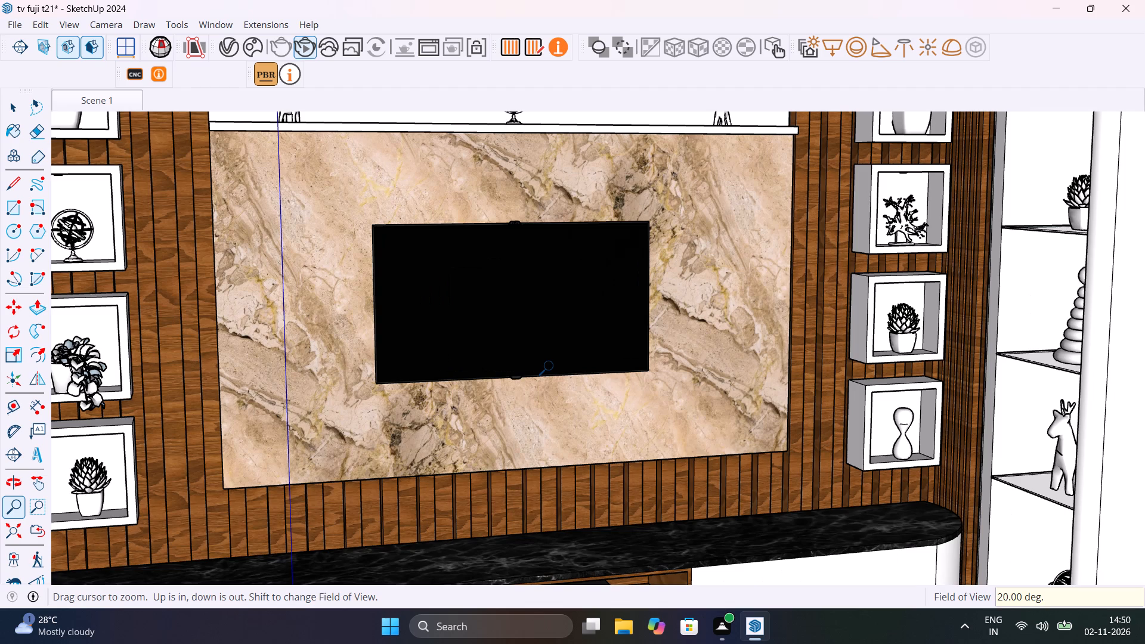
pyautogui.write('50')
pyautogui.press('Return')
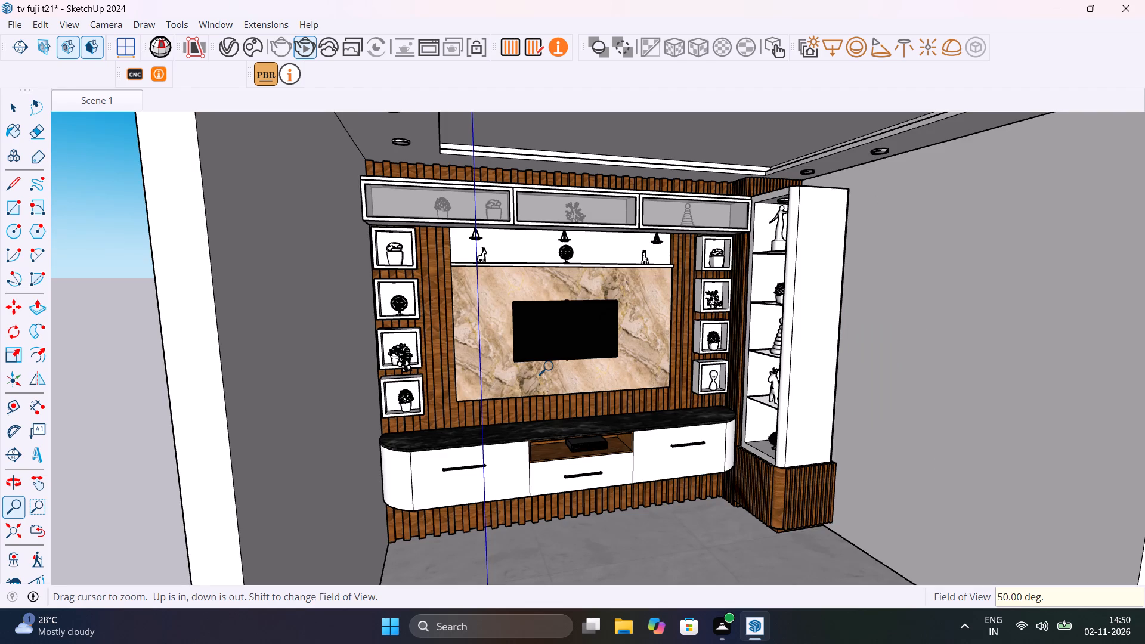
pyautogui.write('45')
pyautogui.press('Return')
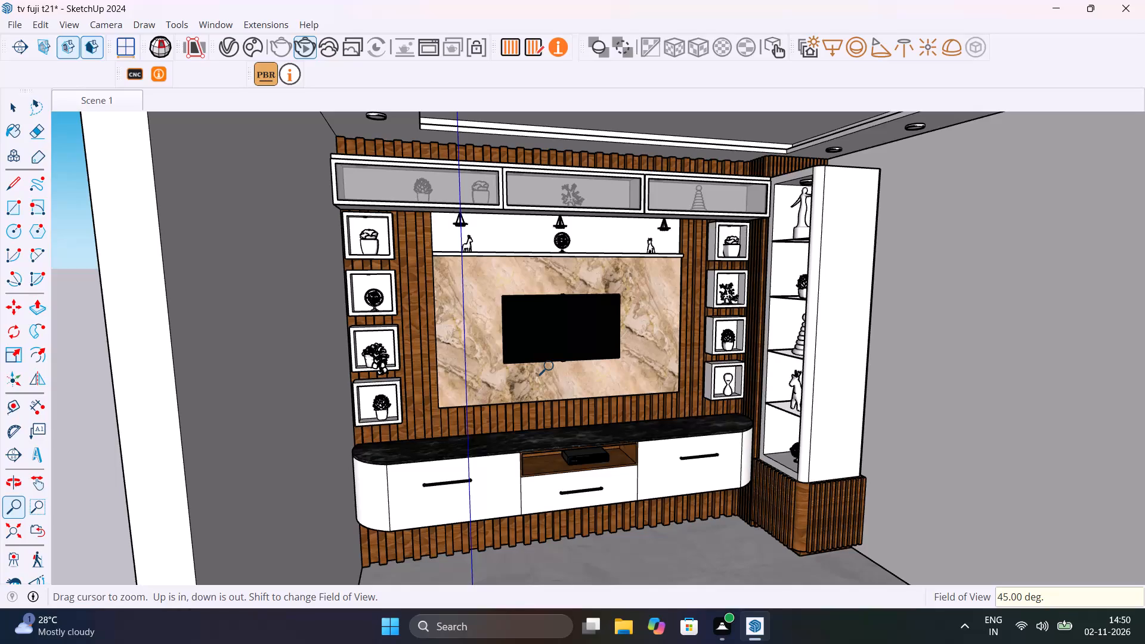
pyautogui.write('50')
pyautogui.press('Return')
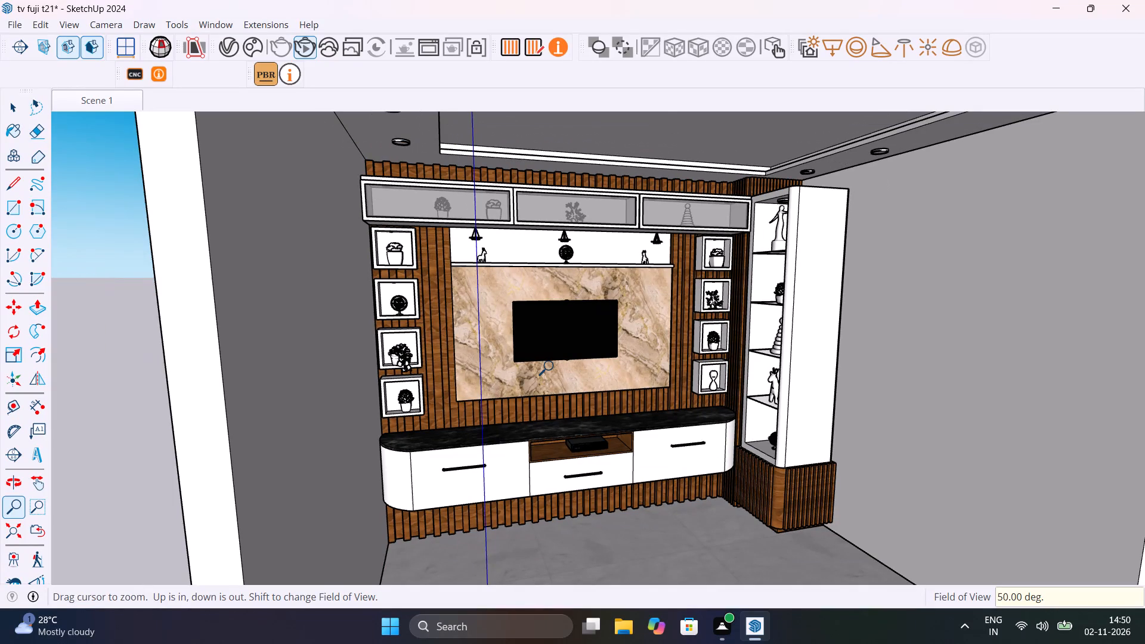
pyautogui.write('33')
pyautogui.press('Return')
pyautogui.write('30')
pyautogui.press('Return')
# Set the camera's field of view to 40 degrees.
pyautogui.write('40')
pyautogui.press('Return')
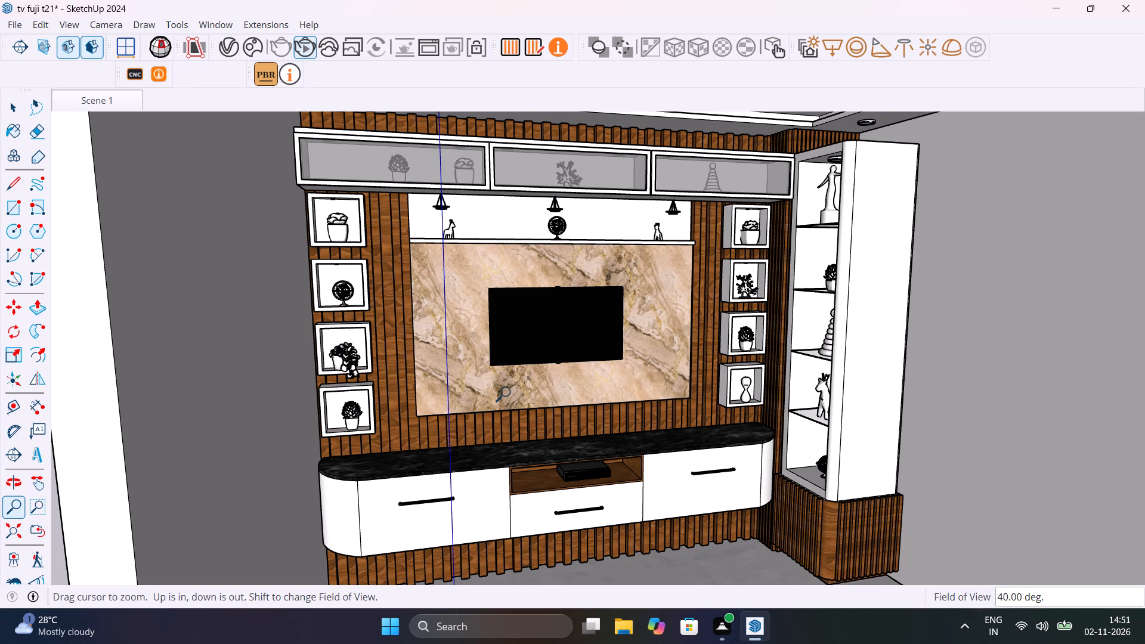
# Reframe the angled view to take in the full TV unit wall, the corner display unit, and part of the ceiling and floor.
pyautogui.moveTo(646, 433); pyautogui.dragTo(646, 432, button='middle')
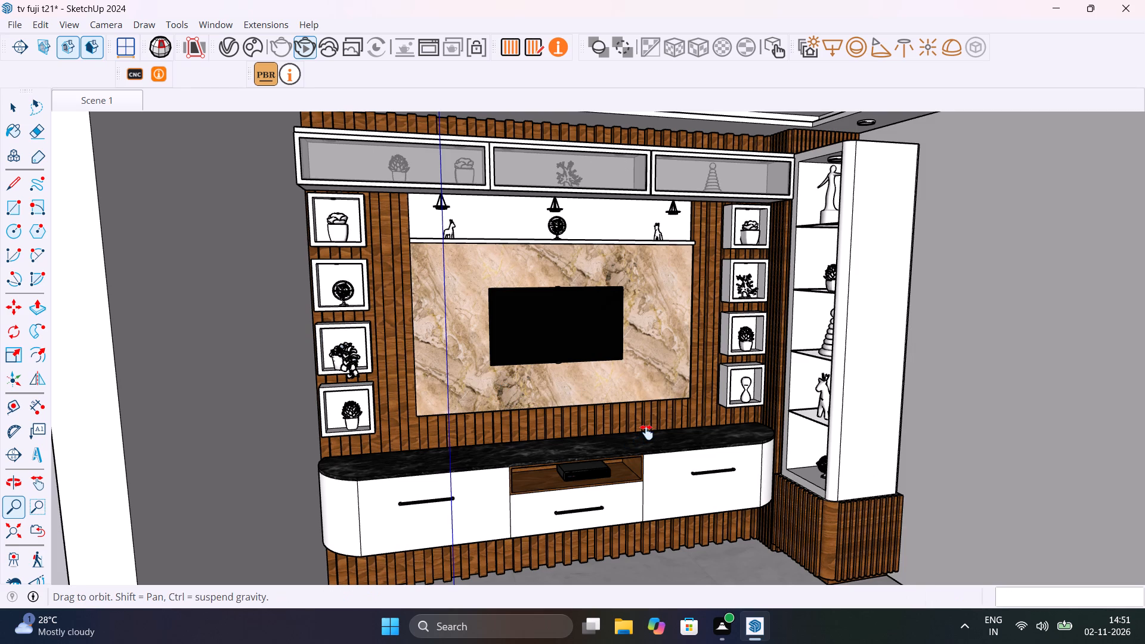
pyautogui.moveTo(646, 432); pyautogui.dragTo(669, 412, button='middle')
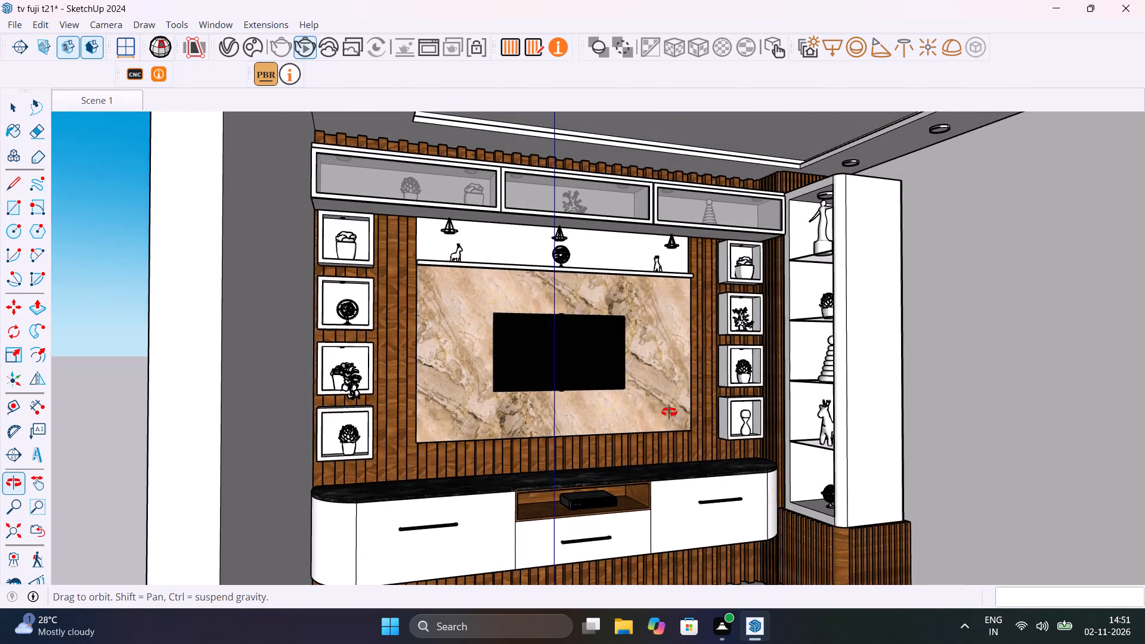
pyautogui.moveTo(669, 412); pyautogui.dragTo(623, 342, button='middle')
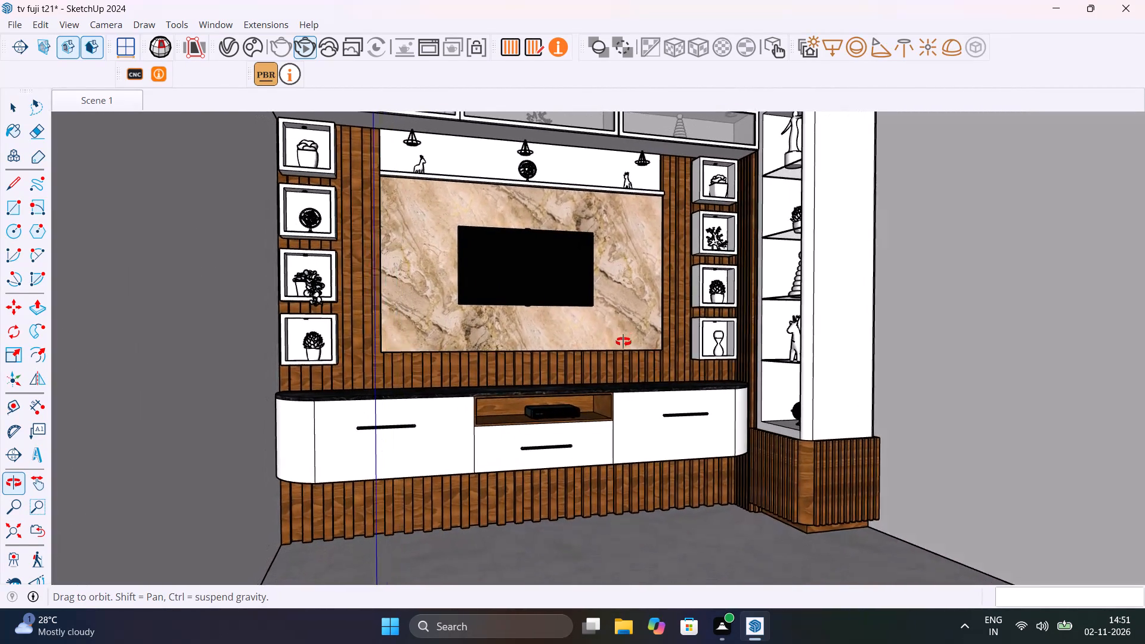
pyautogui.moveTo(623, 342); pyautogui.dragTo(621, 345, button='middle')
pyautogui.scroll(-1, 623, 345)
pyautogui.keyDown('shift'); pyautogui.moveTo(642, 348); pyautogui.dragTo(630, 401, button='middle'); pyautogui.keyUp('shift')
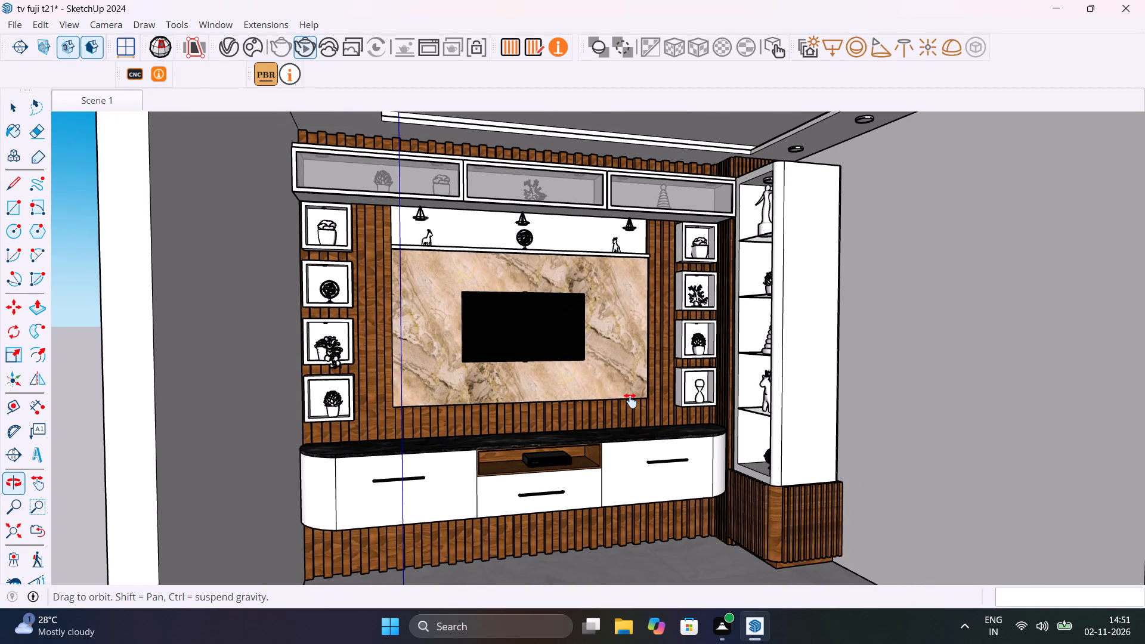
pyautogui.keyDown('shift'); pyautogui.moveTo(630, 401); pyautogui.dragTo(619, 401, button='middle'); pyautogui.keyUp('shift')
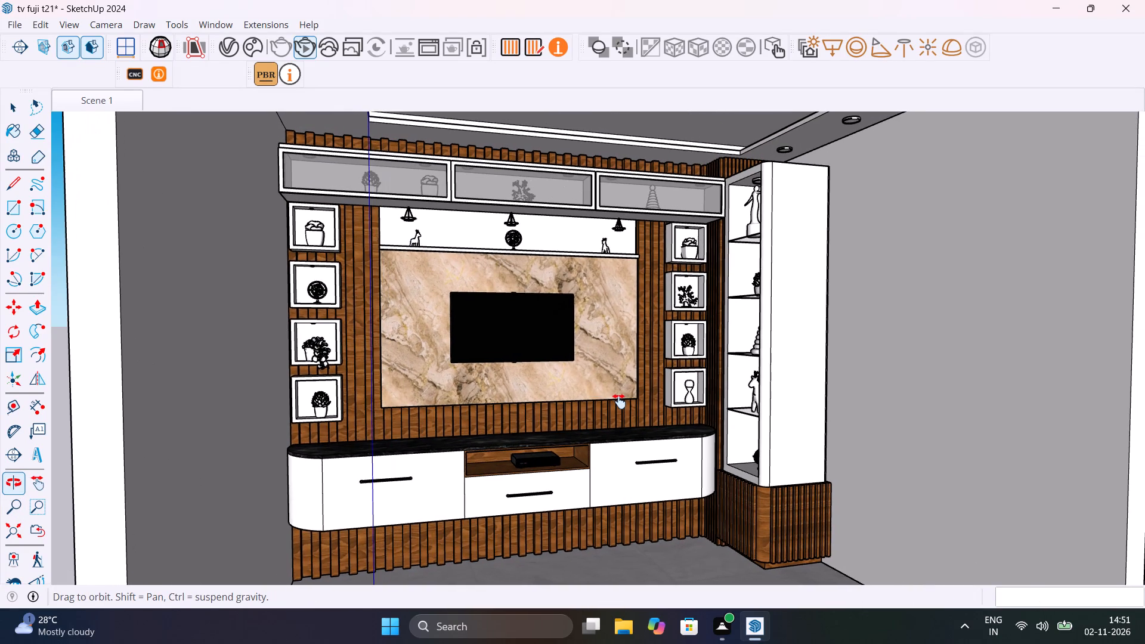
pyautogui.keyDown('shift'); pyautogui.moveTo(619, 401); pyautogui.dragTo(619, 404, button='middle'); pyautogui.keyUp('shift')
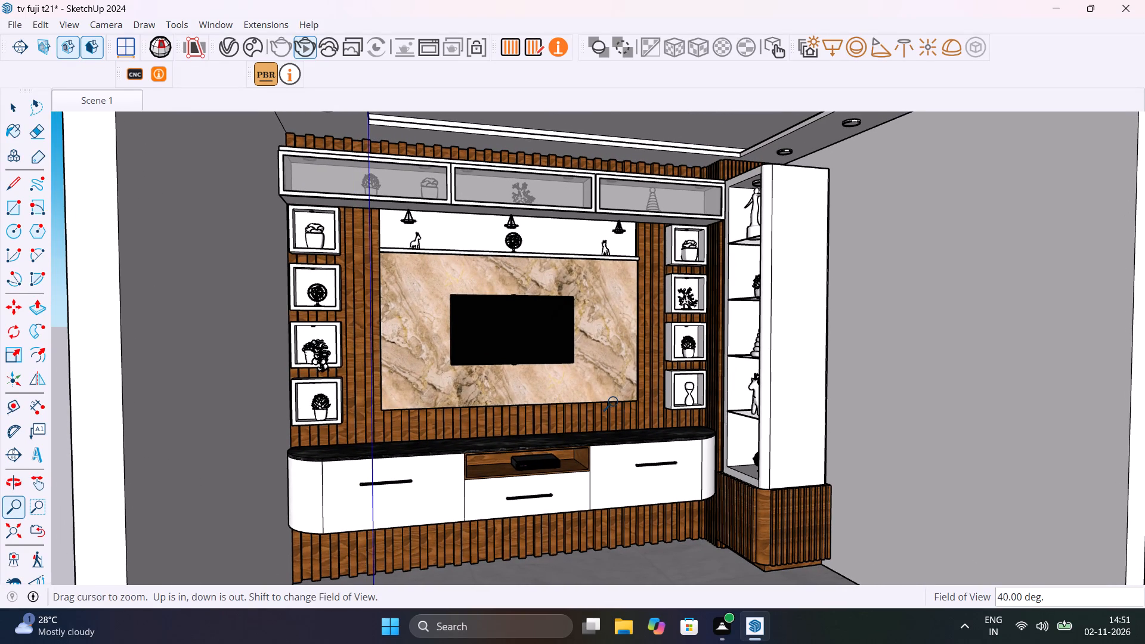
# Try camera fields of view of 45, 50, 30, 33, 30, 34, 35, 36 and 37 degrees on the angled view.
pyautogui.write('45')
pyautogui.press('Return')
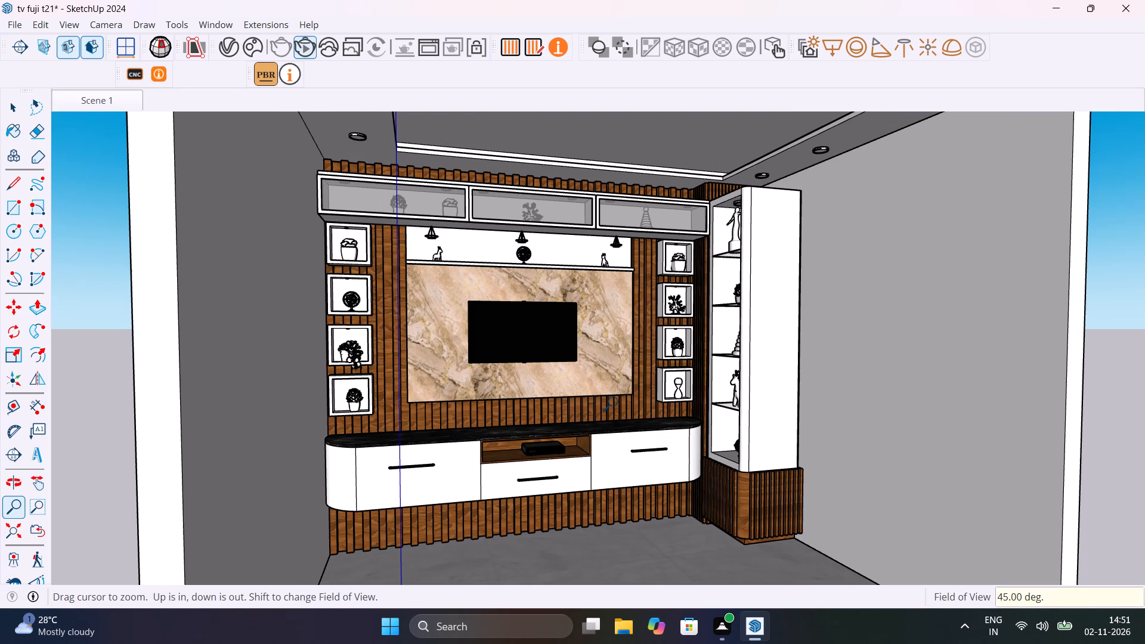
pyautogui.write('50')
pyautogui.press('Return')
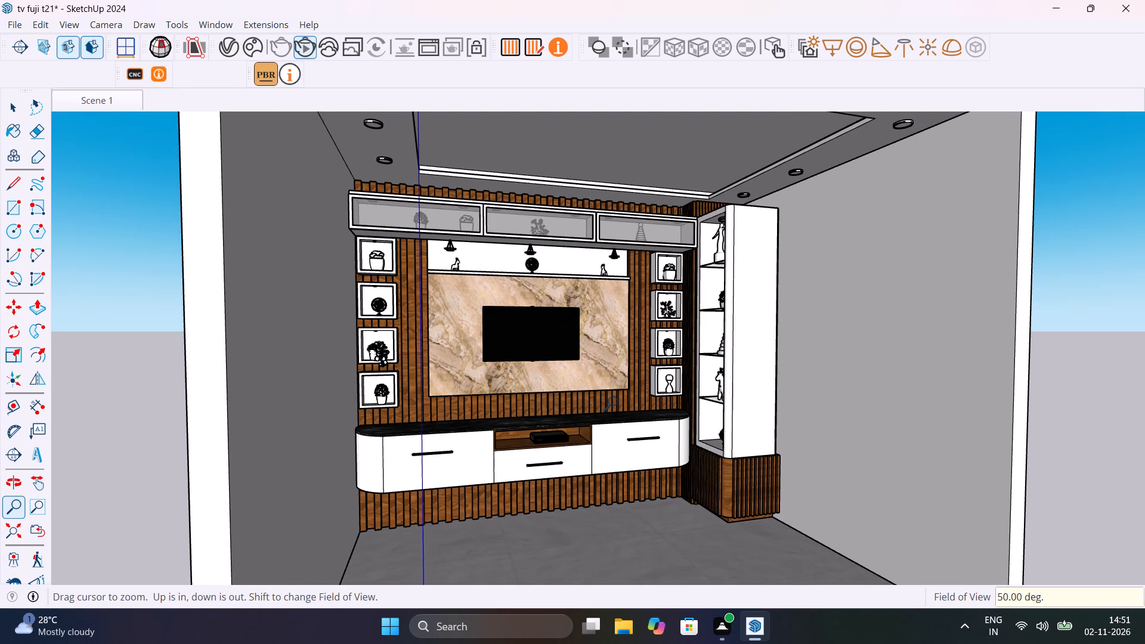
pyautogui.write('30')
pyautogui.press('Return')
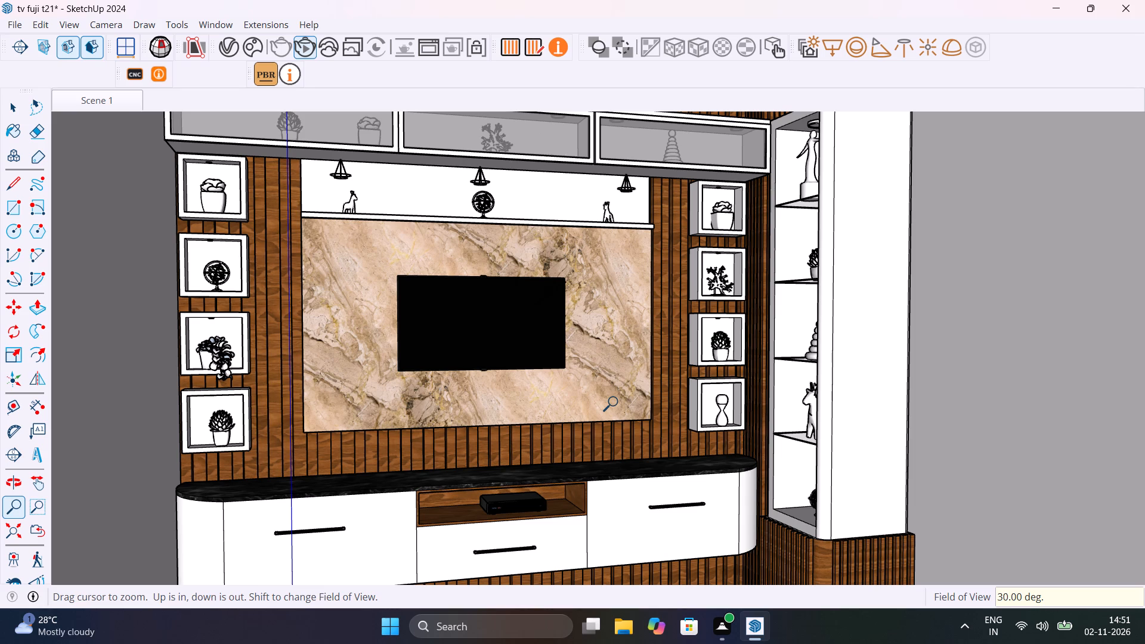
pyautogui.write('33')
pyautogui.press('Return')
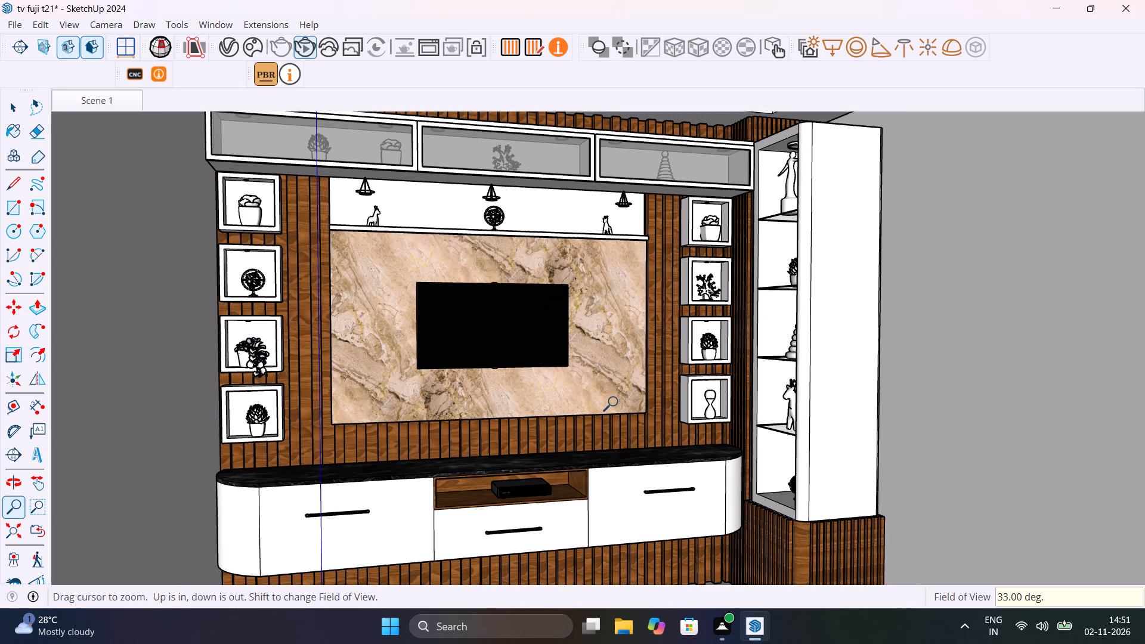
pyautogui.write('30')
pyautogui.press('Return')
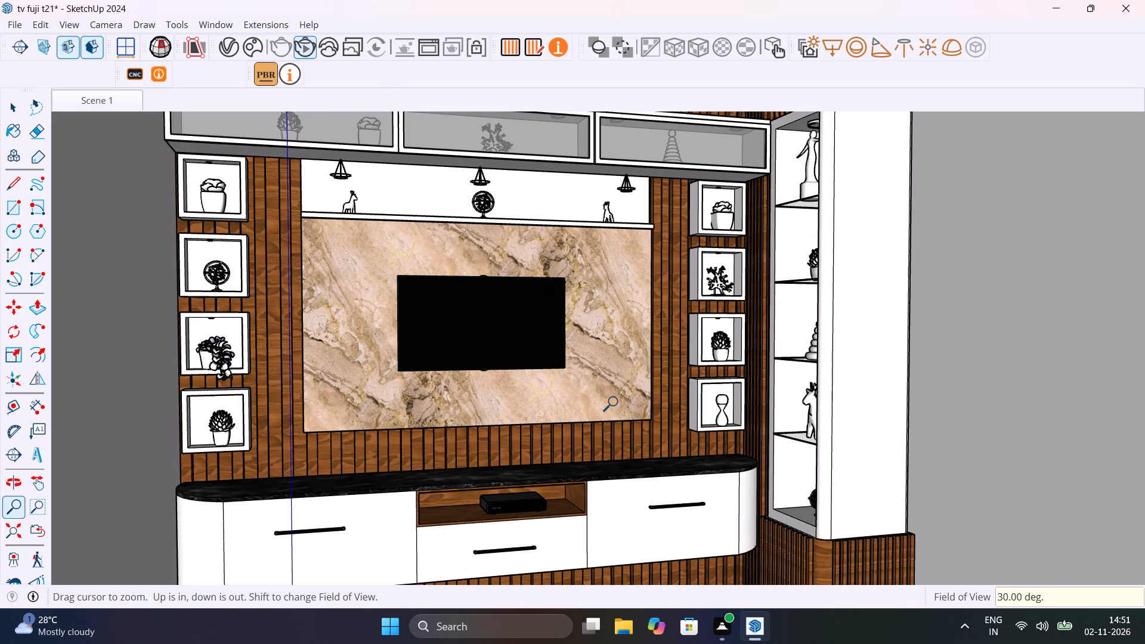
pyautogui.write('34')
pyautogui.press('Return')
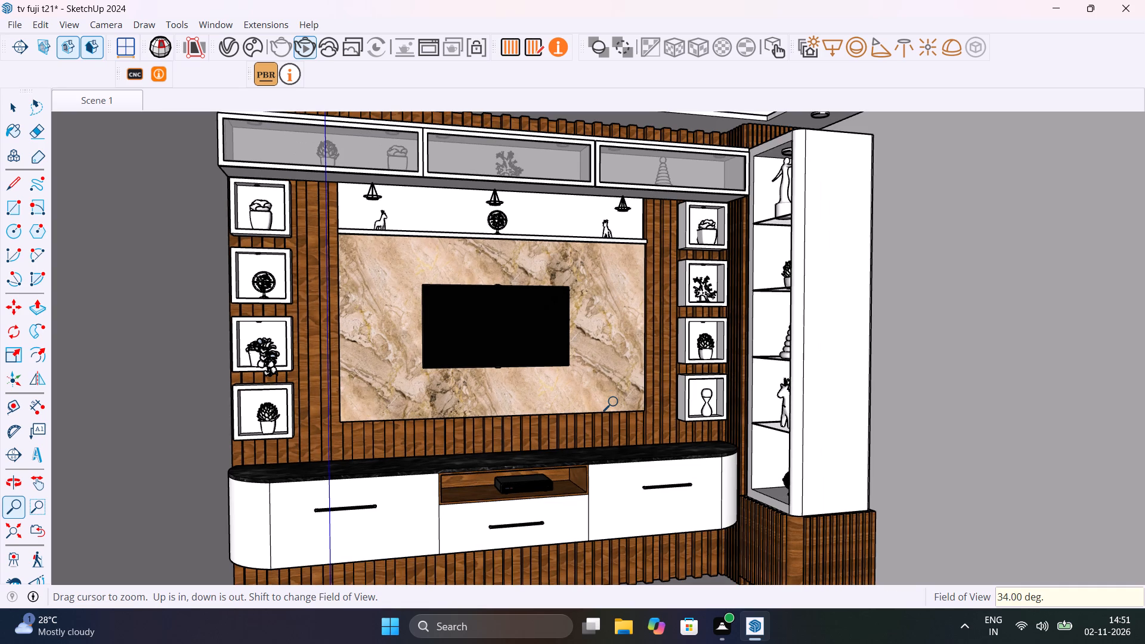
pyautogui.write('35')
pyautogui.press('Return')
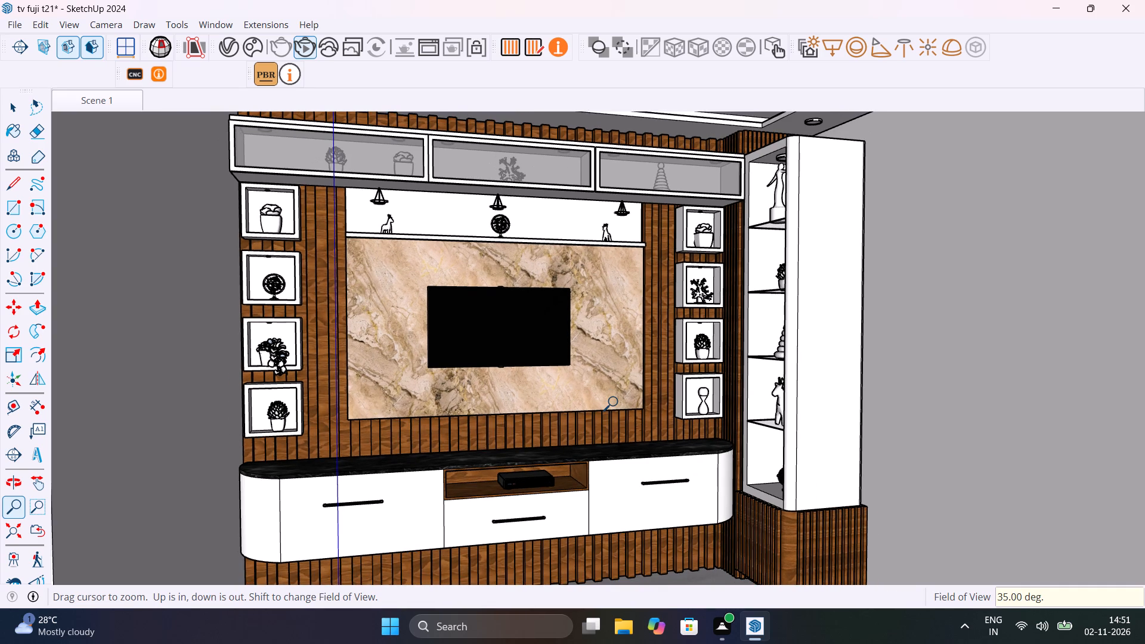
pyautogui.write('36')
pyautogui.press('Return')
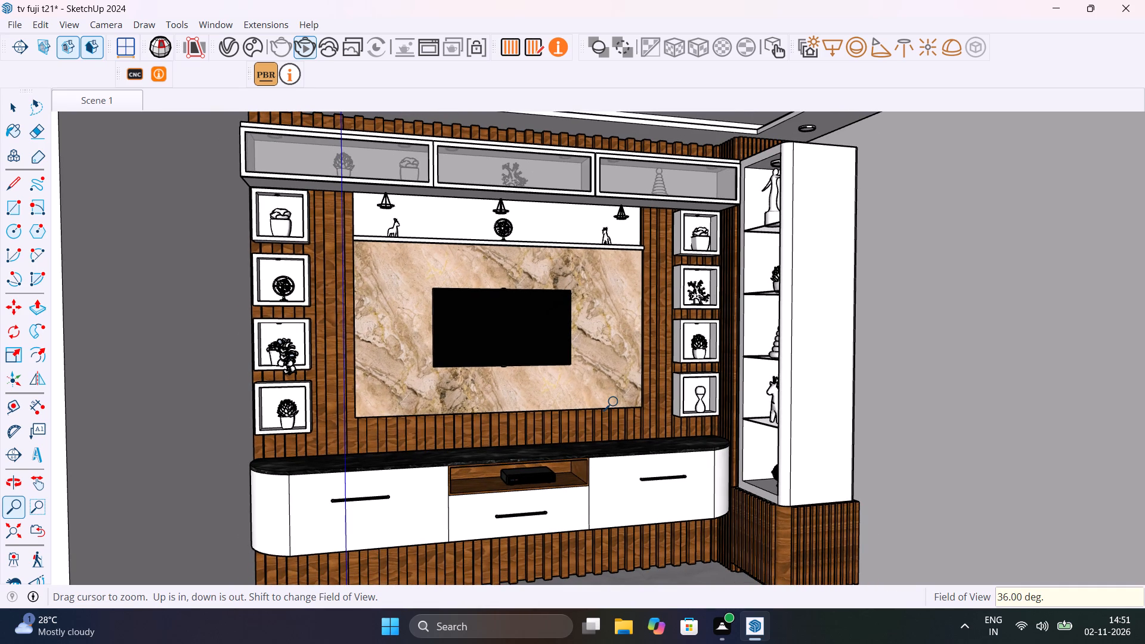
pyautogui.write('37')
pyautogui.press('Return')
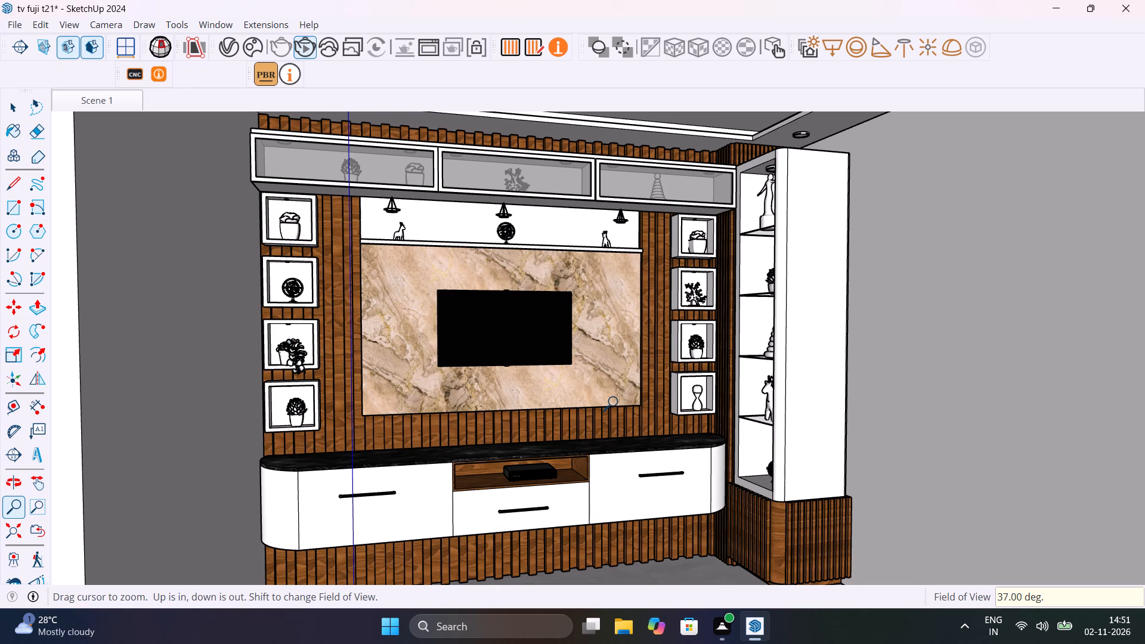
# Set the camera's field of view to 38 degrees, fine-tune the angled framing and update Scene 1 with it.
pyautogui.write('38')
pyautogui.press('Return')
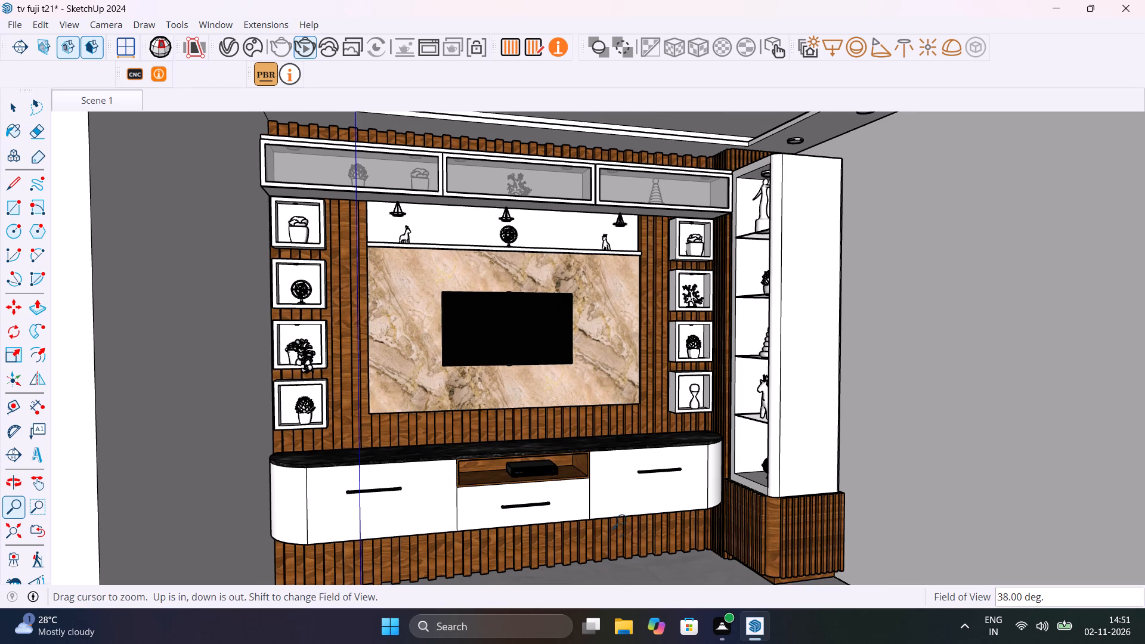
pyautogui.moveTo(591, 502); pyautogui.dragTo(590, 495, button='middle')
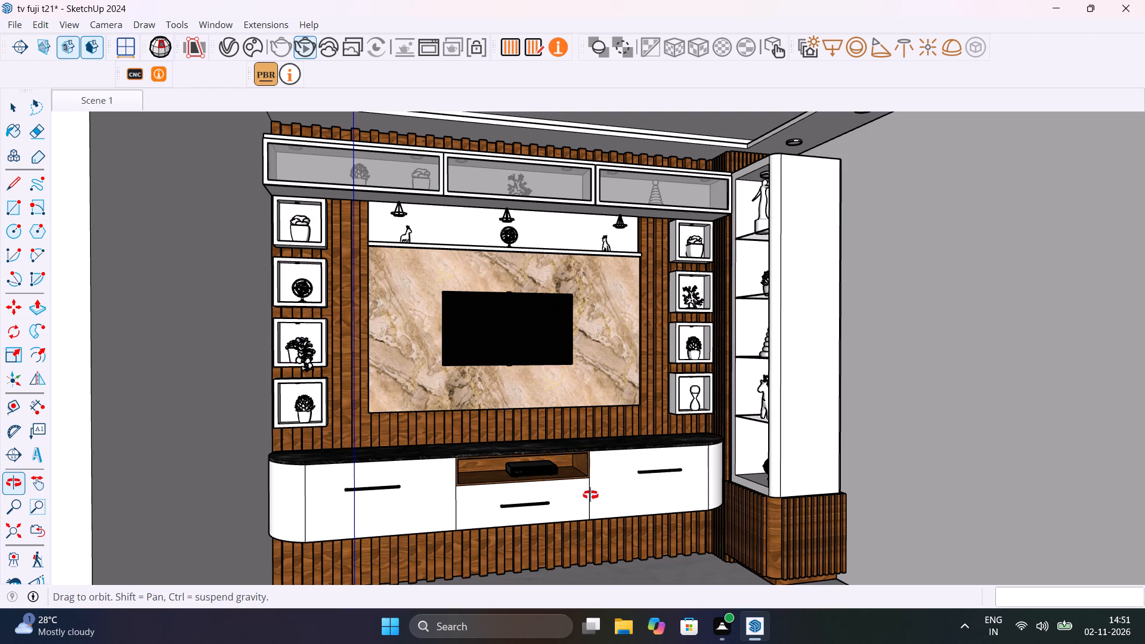
pyautogui.moveTo(590, 495); pyautogui.dragTo(599, 487, button='middle')
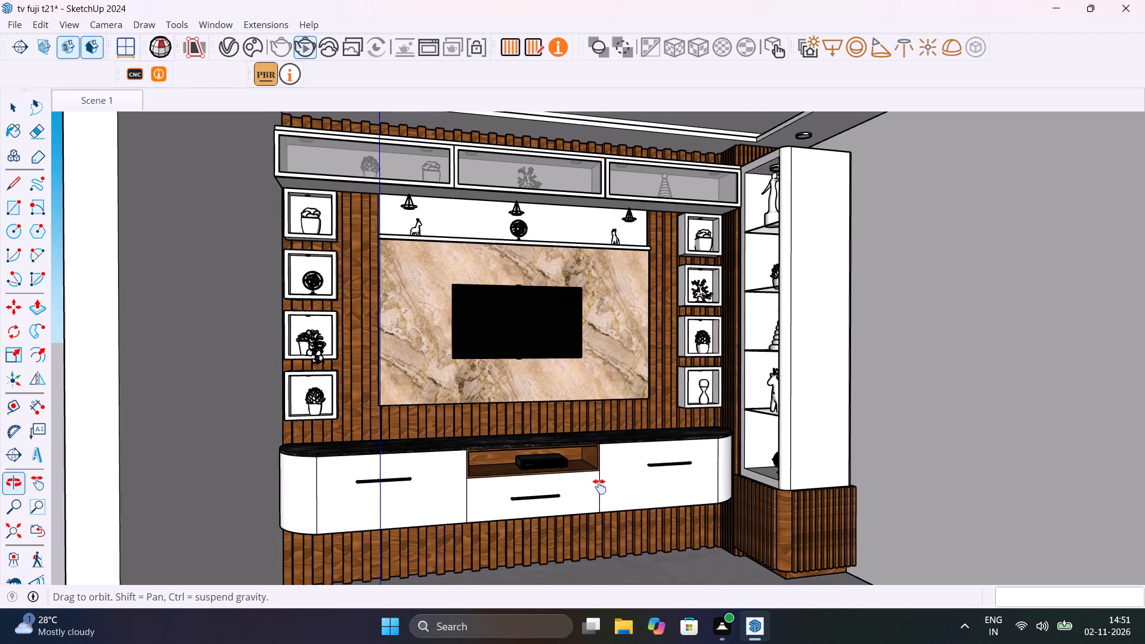
pyautogui.moveTo(599, 487); pyautogui.dragTo(587, 482, button='middle')
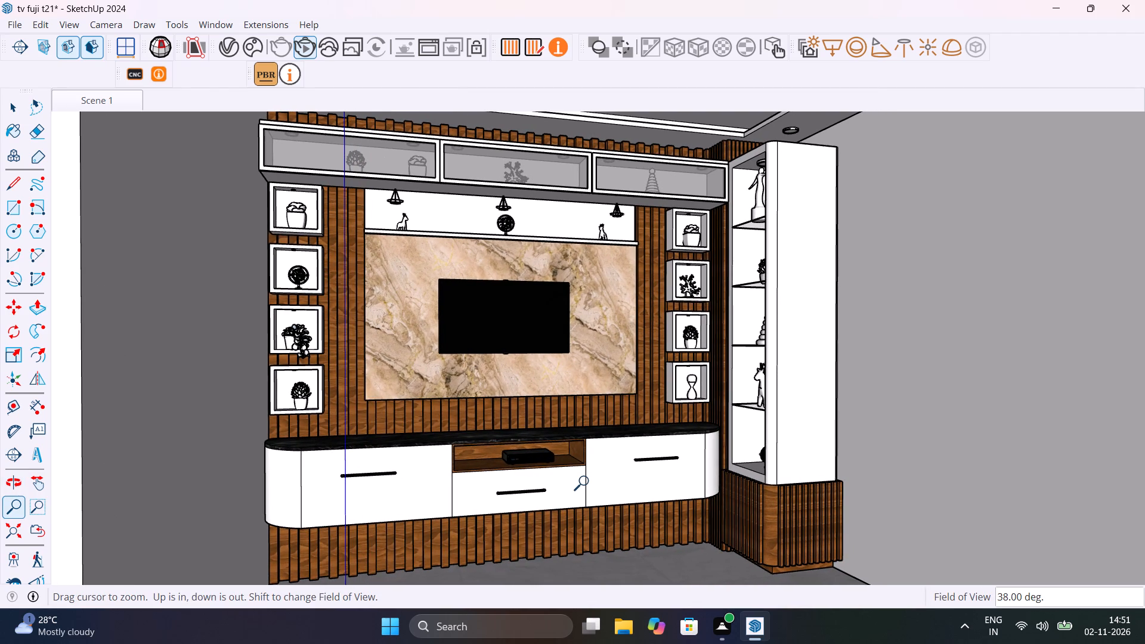
pyautogui.rightClick(107, 97)
pyautogui.click(171, 158)
# Recall Scene 1 to restore its stored camera view and save the model.
pyautogui.scroll(-10, 222, 211)
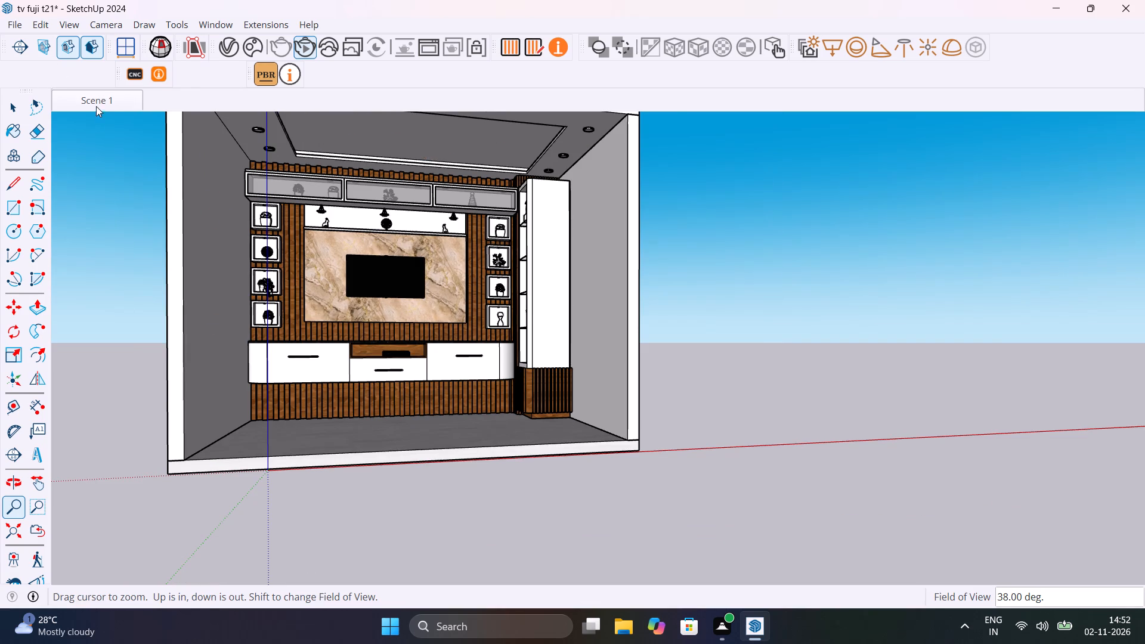
pyautogui.click(103, 100)
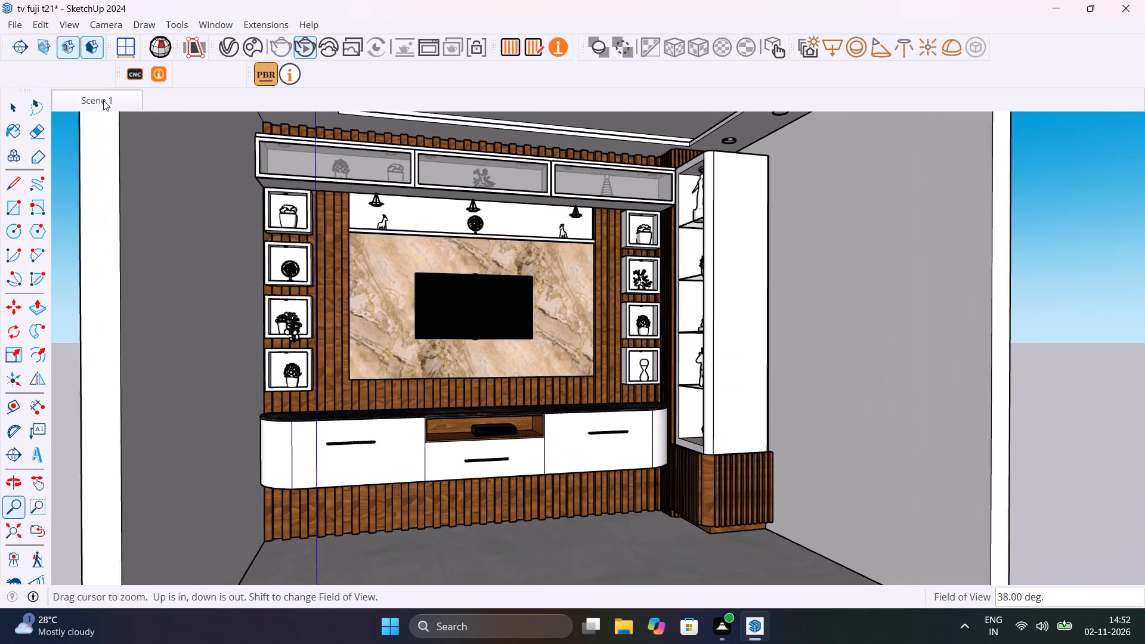
pyautogui.hotkey('ctrl', 's')
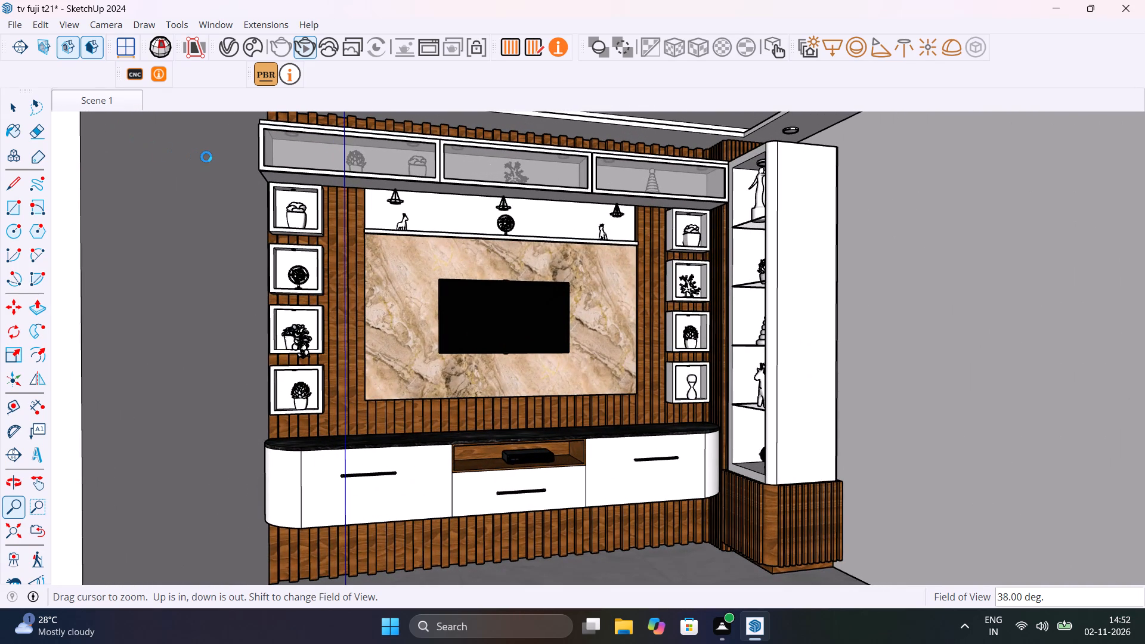
# Add a second scene, Scene 2, after Scene 1.
pyautogui.rightClick(106, 107)
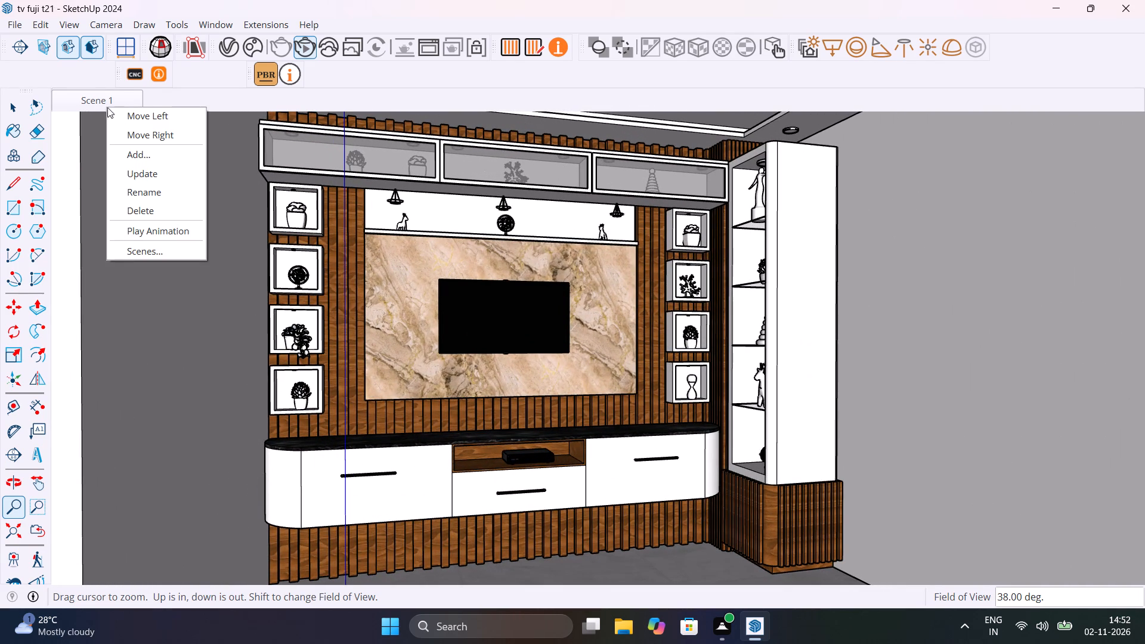
pyautogui.click(164, 157)
pyautogui.click(191, 108)
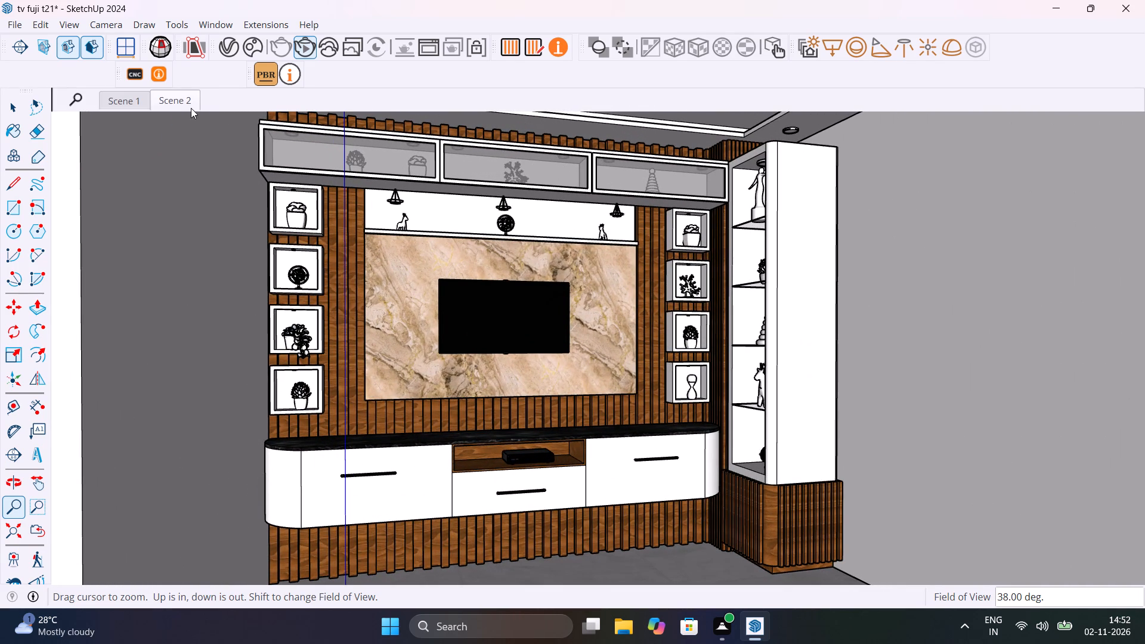
# Frame the TV unit wall from the front and set the camera's field of view to 50 degrees.
pyautogui.scroll(-5, 518, 267)
pyautogui.moveTo(551, 295); pyautogui.dragTo(435, 348, button='middle')
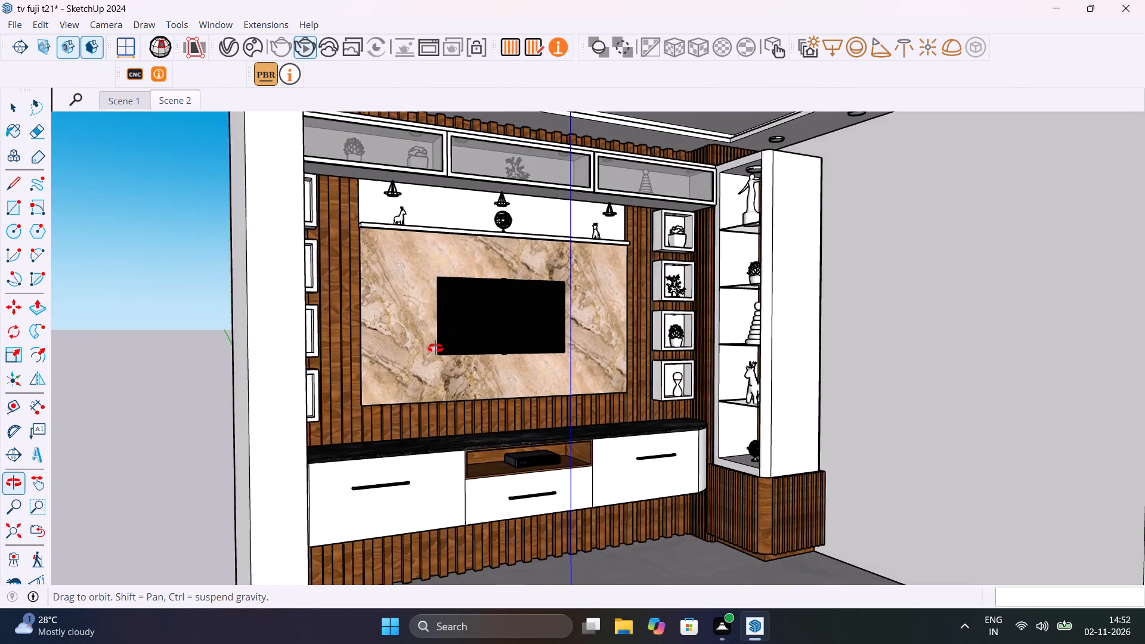
pyautogui.moveTo(435, 348); pyautogui.dragTo(388, 355, button='middle')
pyautogui.scroll(-1, 387, 355)
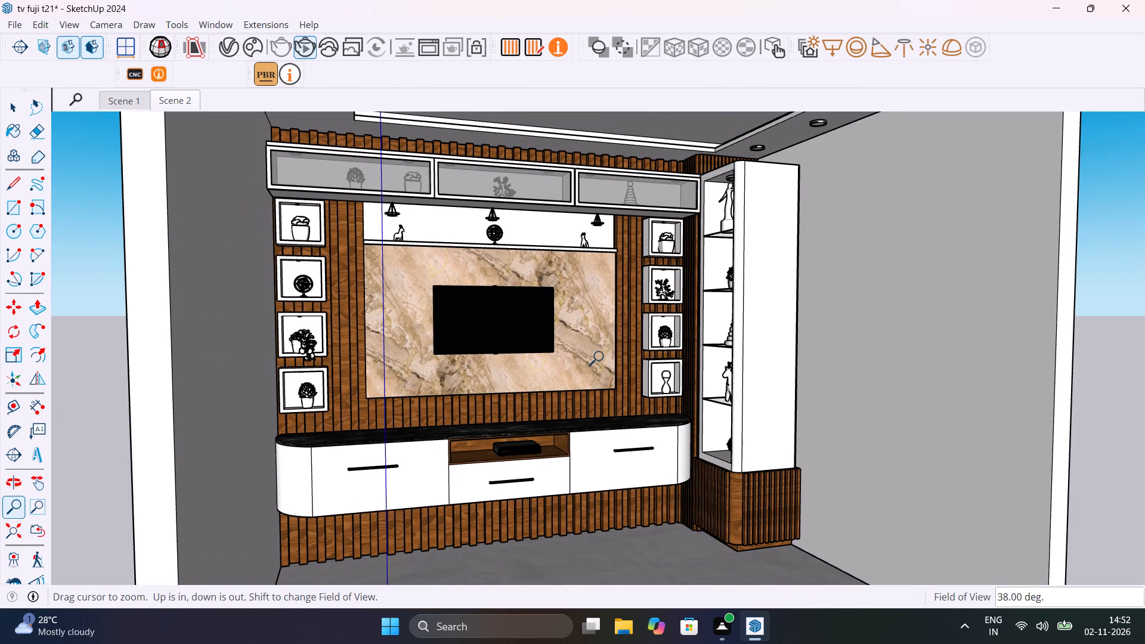
pyautogui.scroll(-7, 637, 292)
pyautogui.moveTo(665, 326); pyautogui.dragTo(592, 335, button='middle')
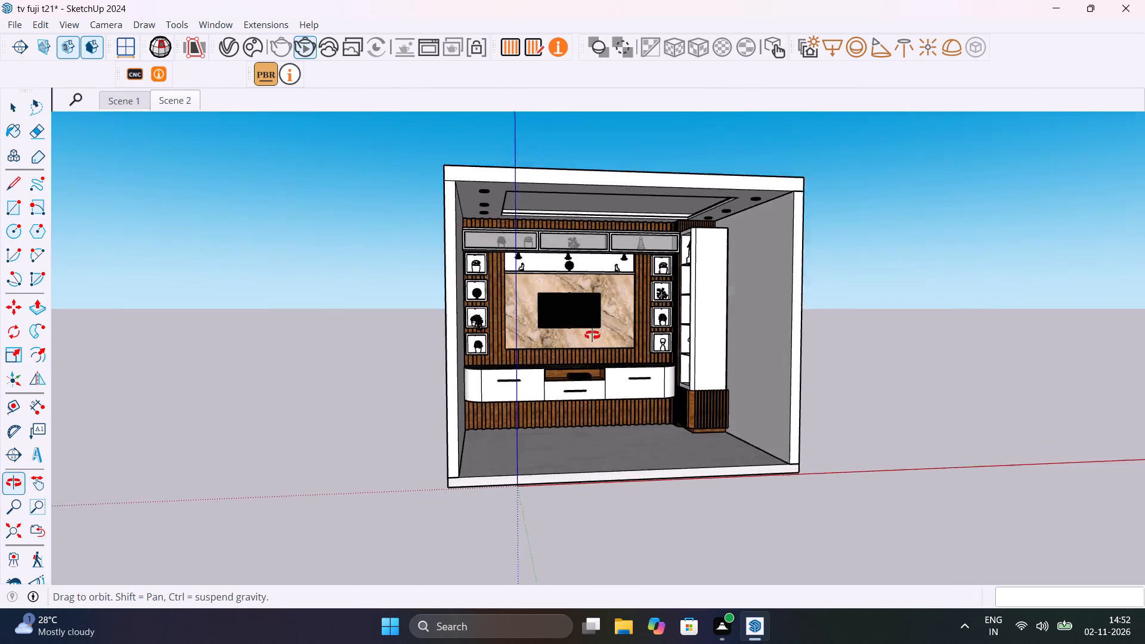
pyautogui.moveTo(592, 335); pyautogui.dragTo(582, 339, button='middle')
pyautogui.scroll(2, 614, 326)
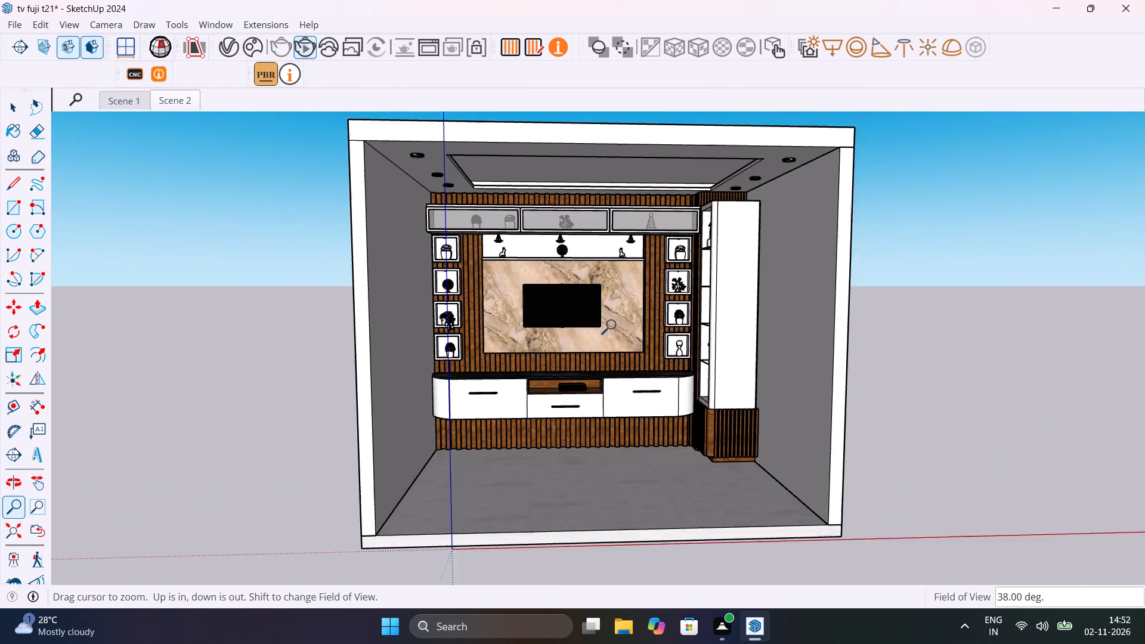
pyautogui.scroll(4, 614, 326)
pyautogui.keyDown('shift'); pyautogui.moveTo(635, 326); pyautogui.dragTo(634, 352, button='middle'); pyautogui.keyUp('shift')
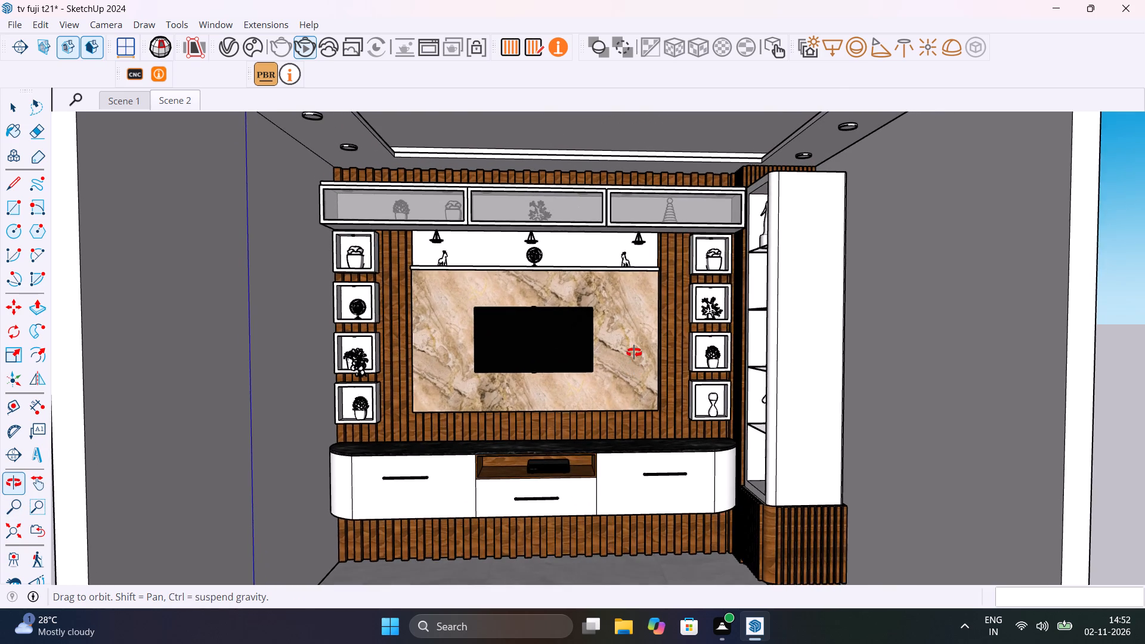
pyautogui.keyDown('shift'); pyautogui.moveTo(634, 352); pyautogui.dragTo(632, 342, button='middle'); pyautogui.keyUp('shift')
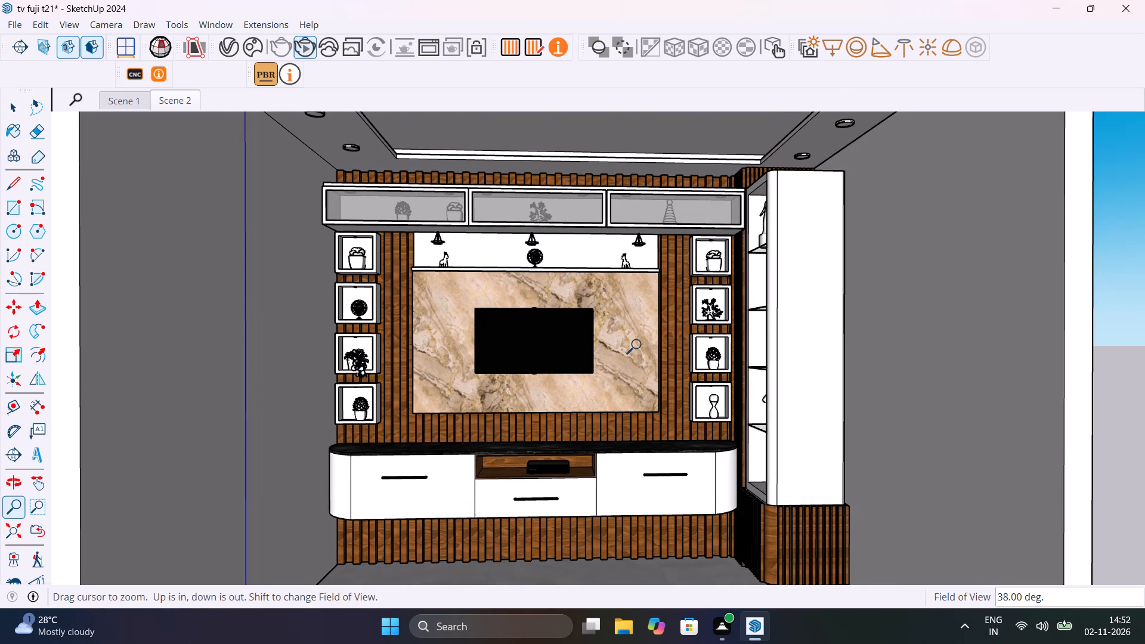
pyautogui.scroll(2, 639, 345)
pyautogui.keyDown('shift'); pyautogui.scroll(1, 636, 342); pyautogui.keyUp('shift')
pyautogui.keyDown('shift'); pyautogui.moveTo(636, 342); pyautogui.dragTo(683, 341, button='middle'); pyautogui.keyUp('shift')
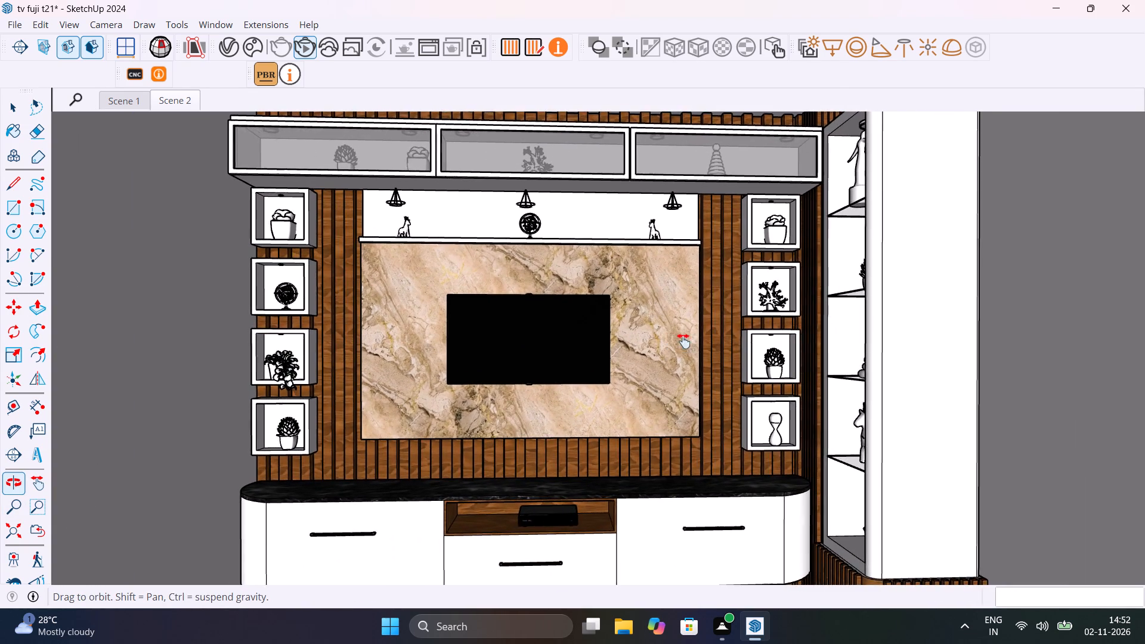
pyautogui.keyDown('shift'); pyautogui.moveTo(683, 341); pyautogui.dragTo(717, 335, button='middle'); pyautogui.keyUp('shift')
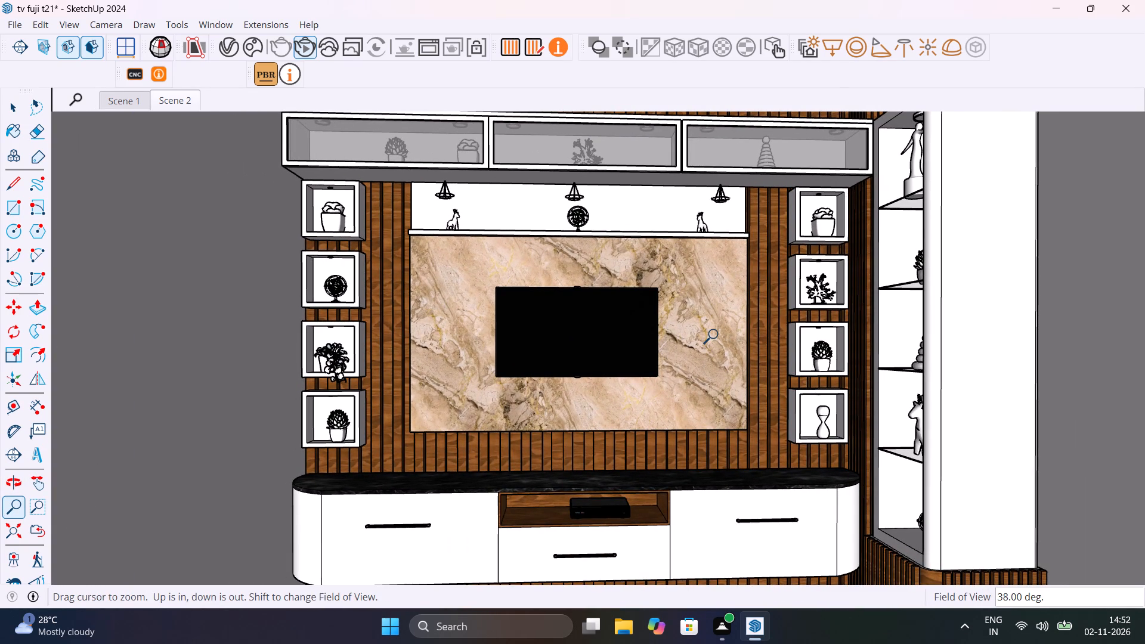
pyautogui.write('50')
pyautogui.press('Return')
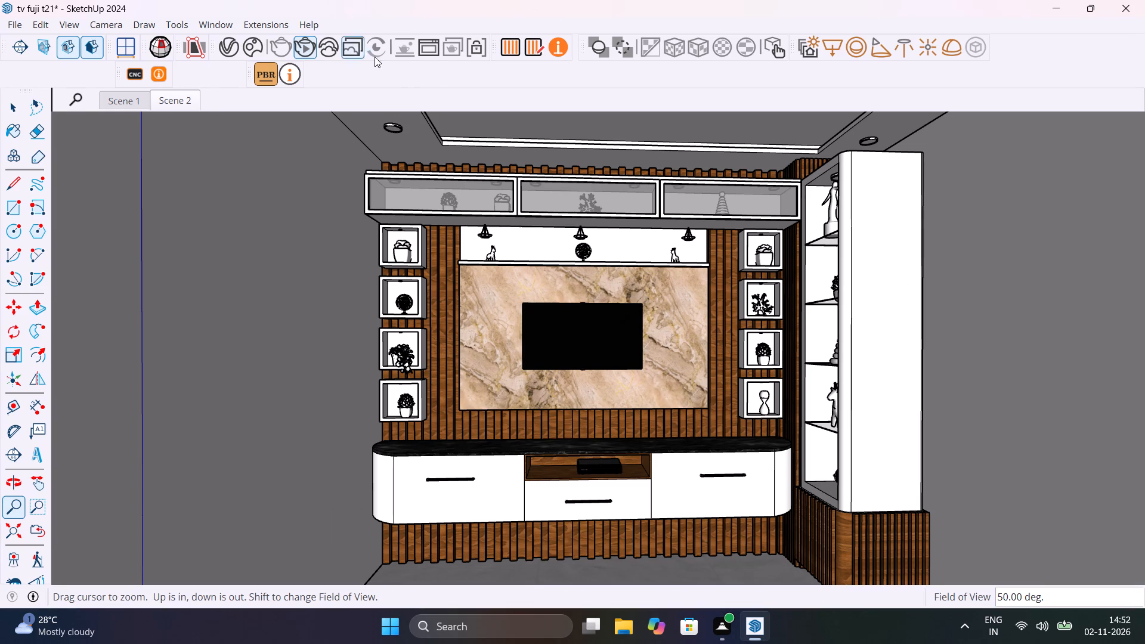
# Fine-tune the front framing, update Scene 2 with this view and save the model.
pyautogui.moveTo(633, 262); pyautogui.dragTo(633, 254, button='middle')
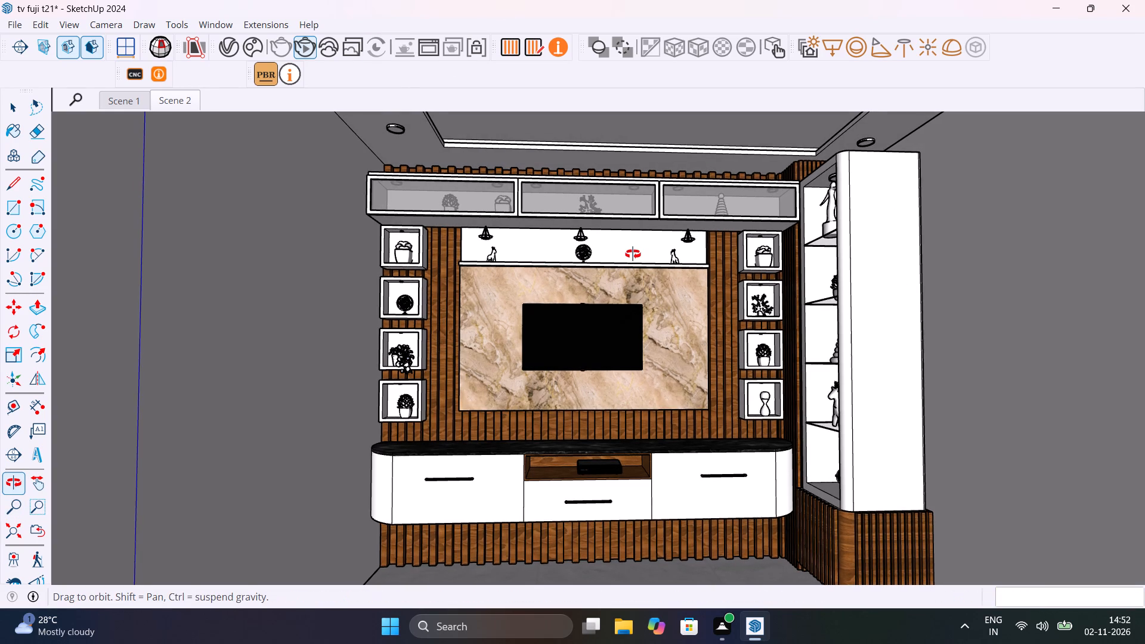
pyautogui.moveTo(633, 254); pyautogui.dragTo(636, 240, button='middle')
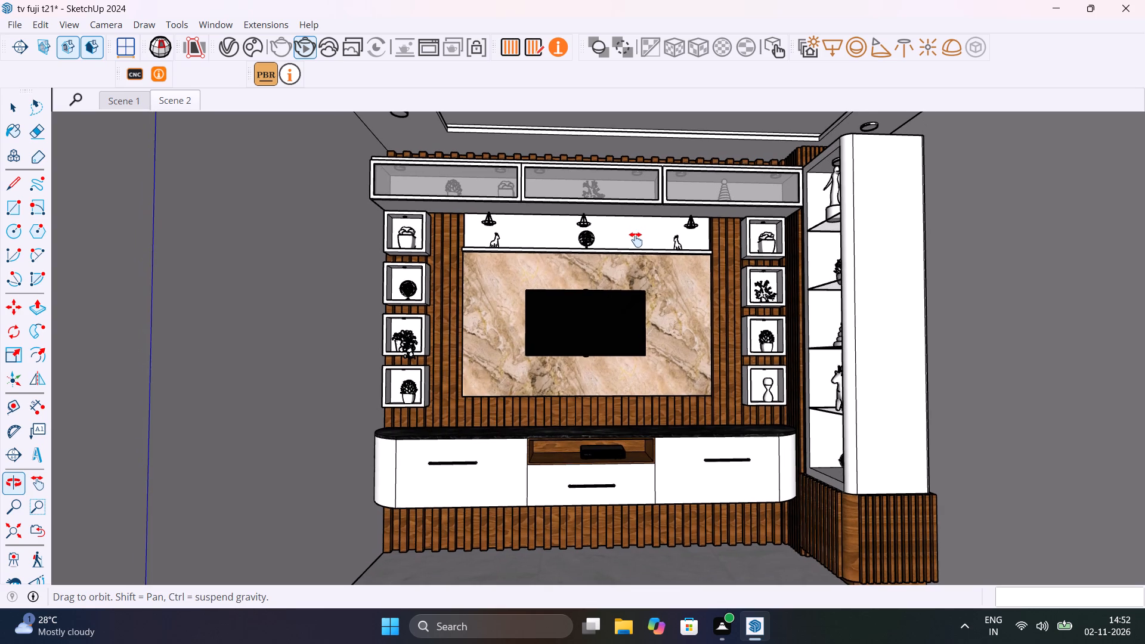
pyautogui.moveTo(636, 240); pyautogui.dragTo(636, 237, button='middle')
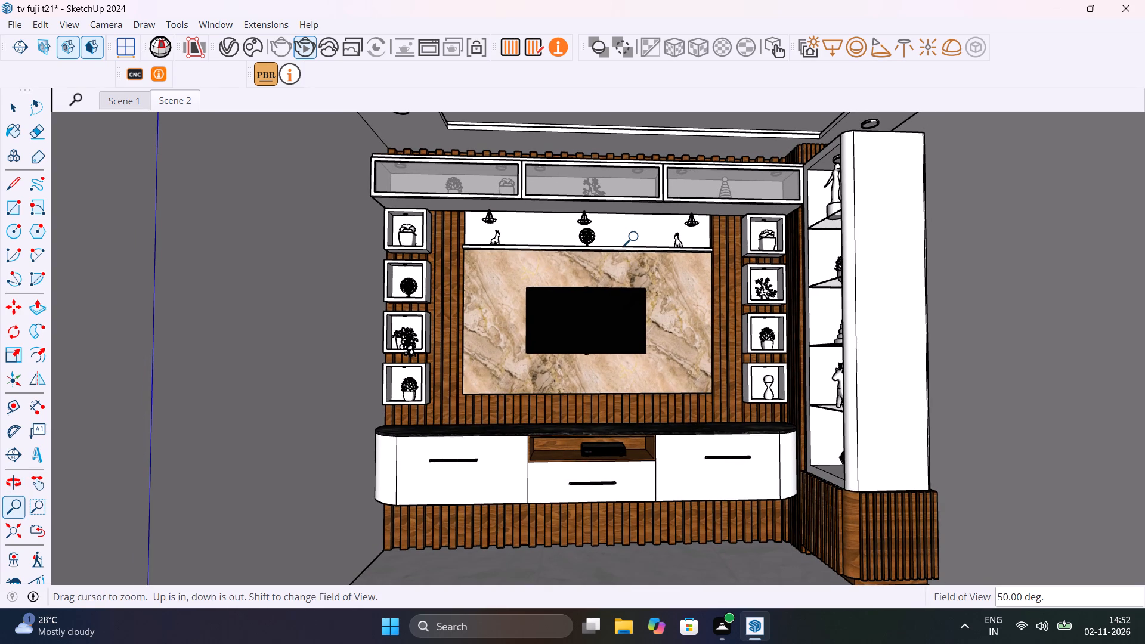
pyautogui.rightClick(175, 98)
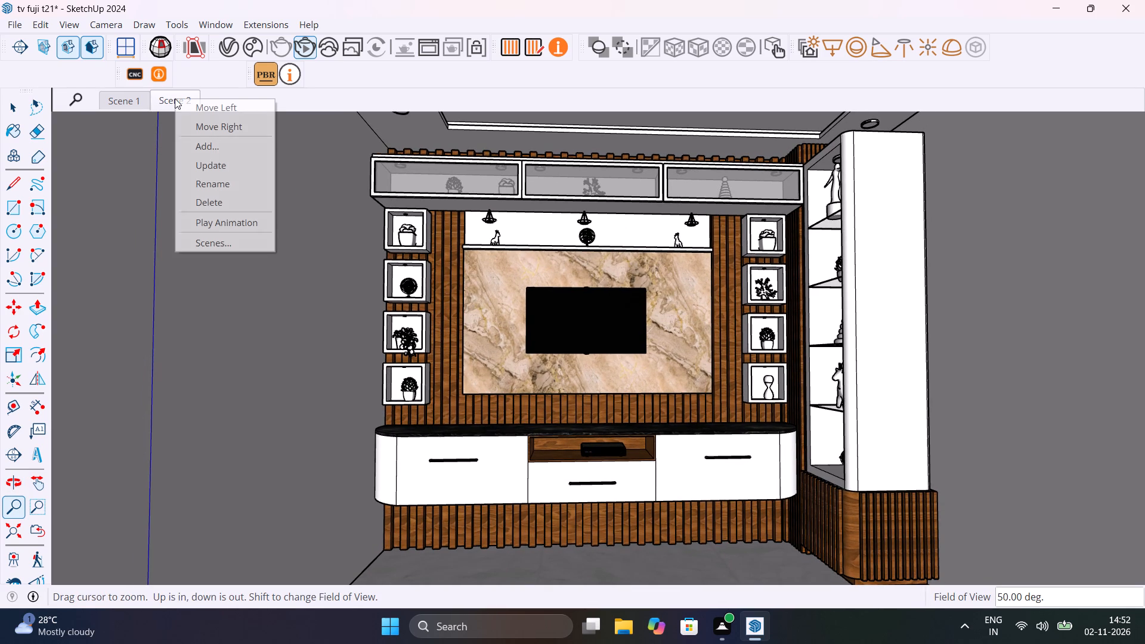
pyautogui.click(246, 162)
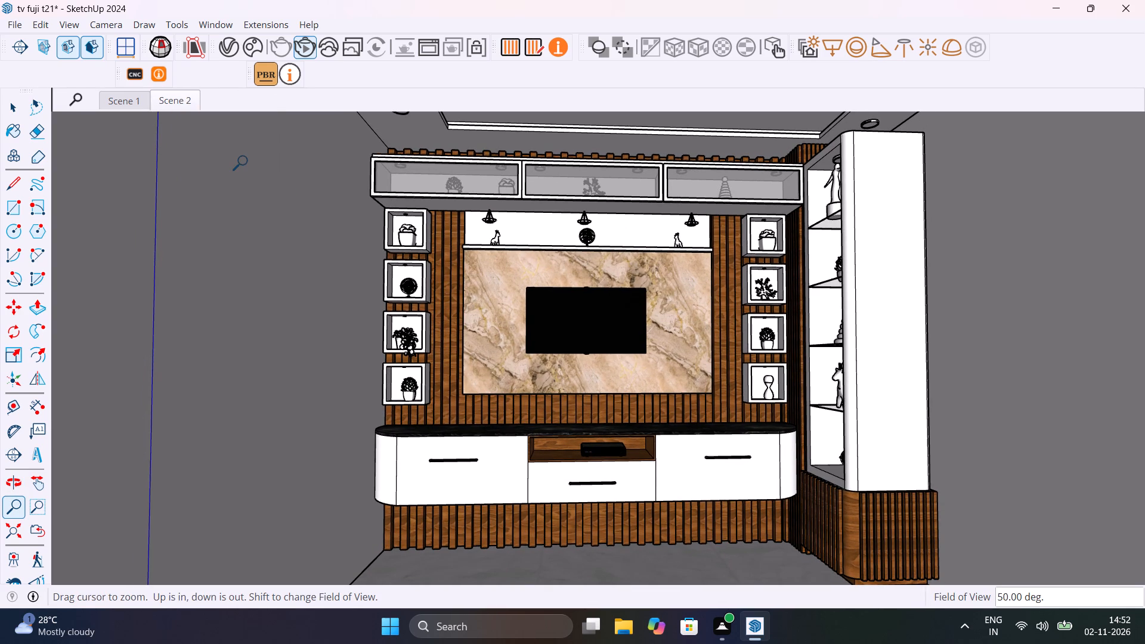
pyautogui.hotkey('ctrl', 's')
# Recall Scene 1 and Scene 2 in turn to check their stored camera views.
pyautogui.click(131, 101)
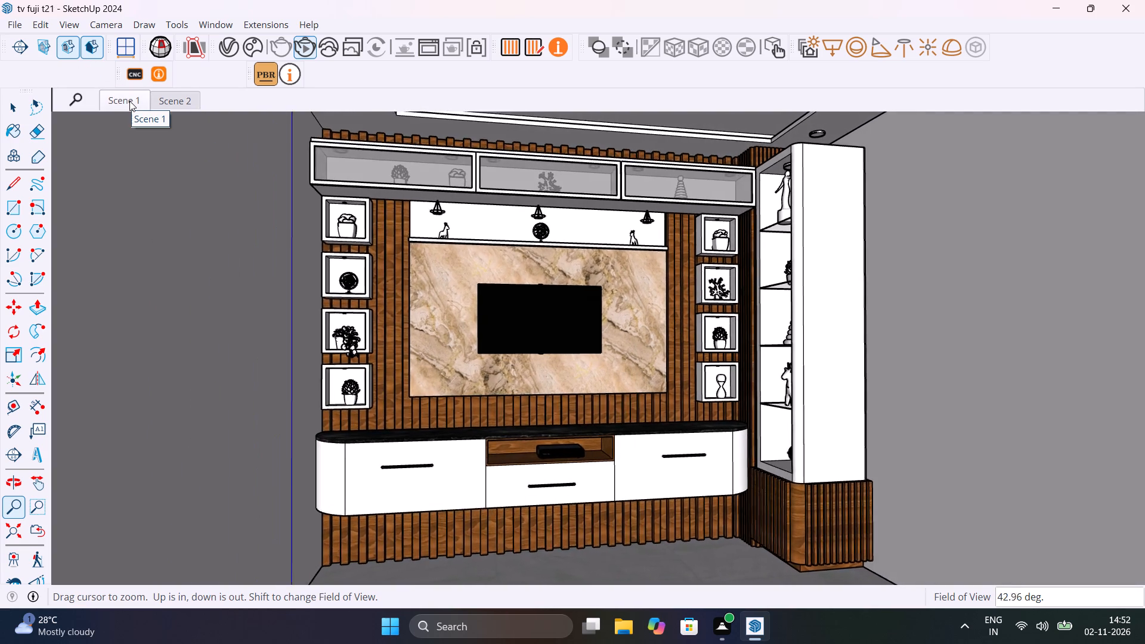
pyautogui.click(187, 102)
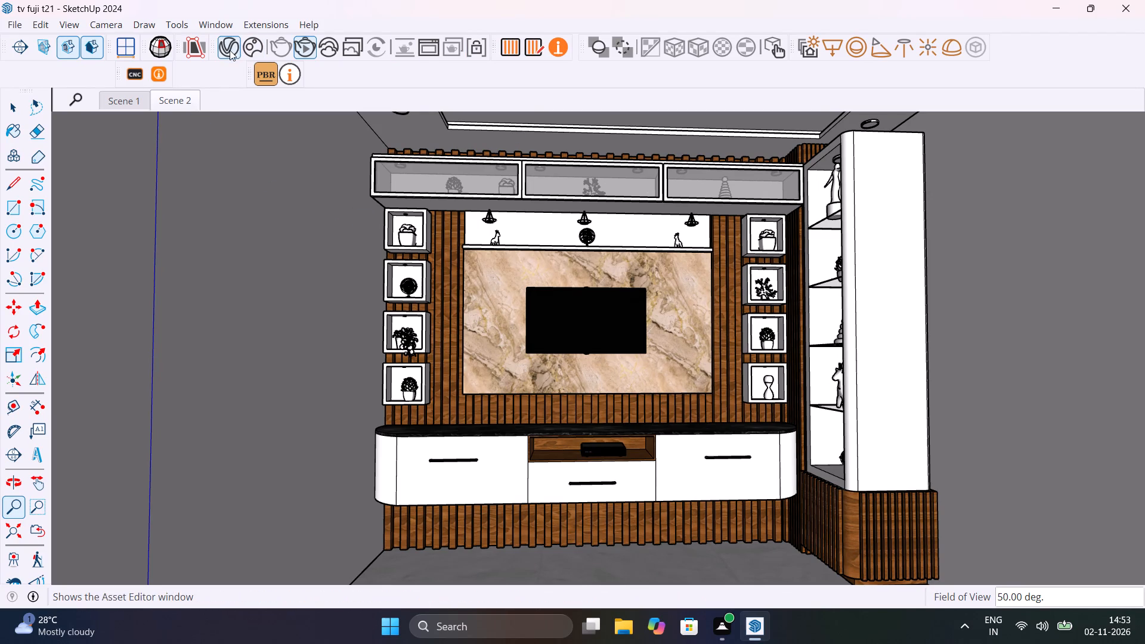
# Start a V-Ray render of the Scene 2 view and fit the whole image in the frame buffer.
pyautogui.click(308, 42)
pyautogui.click(283, 47)
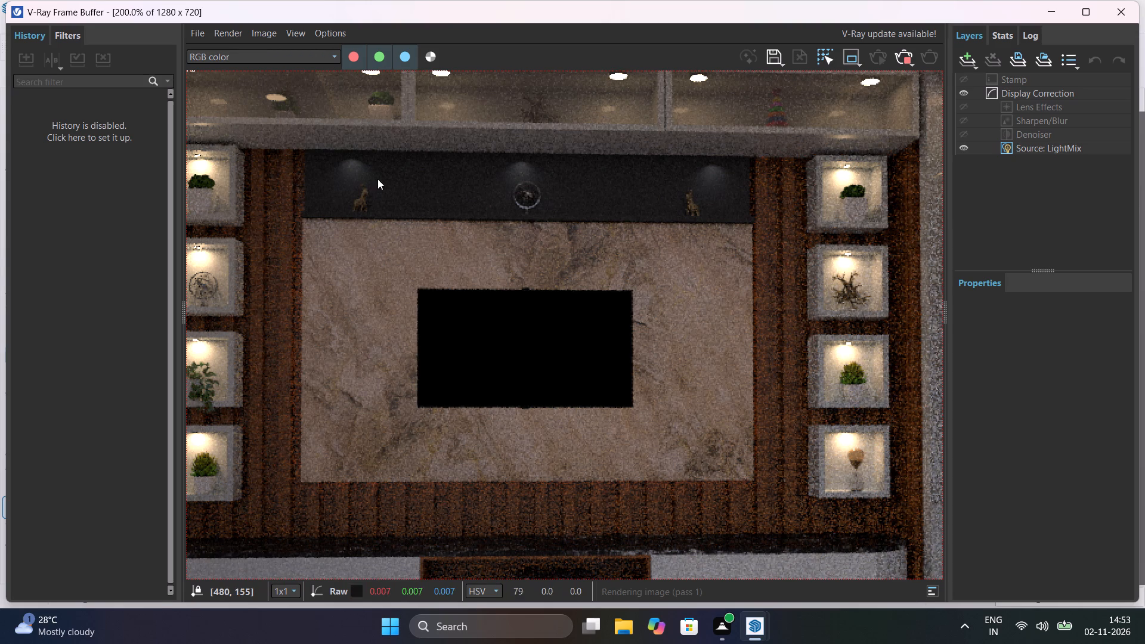
pyautogui.scroll(-3, 539, 271)
pyautogui.scroll(1, 575, 339)
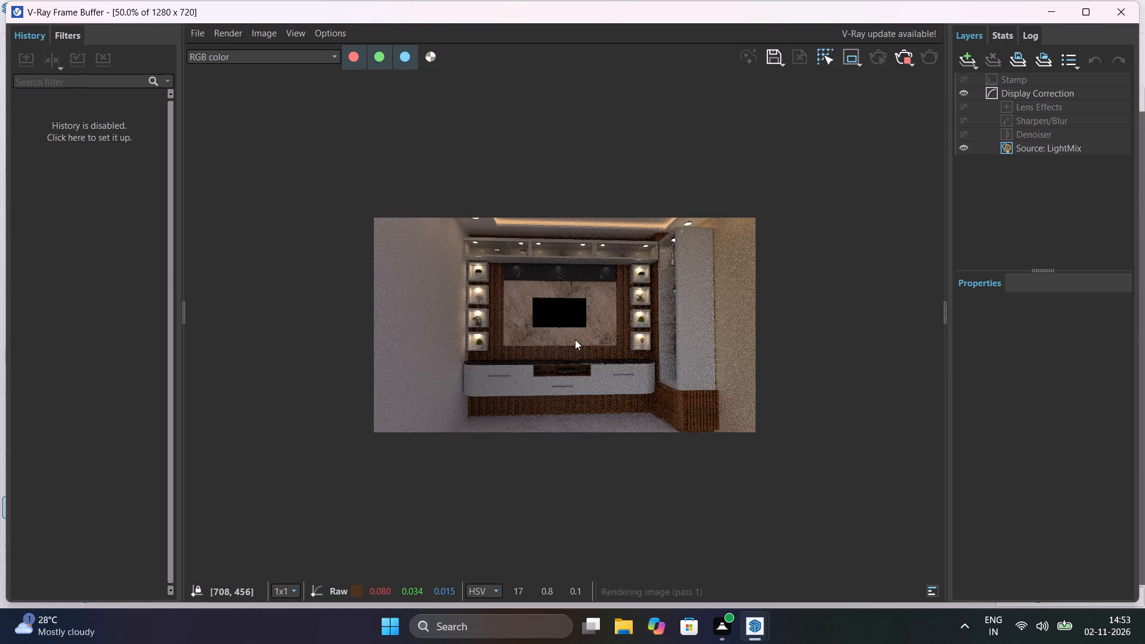
pyautogui.scroll(1, 575, 339)
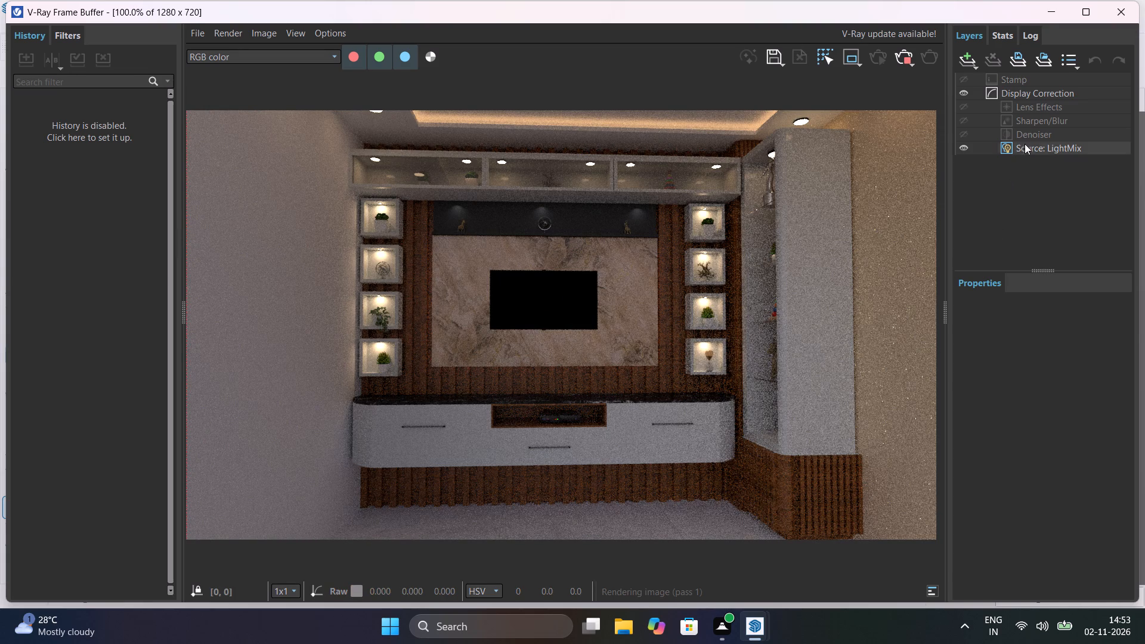
# In the render's LightMix, try a Spot Light intensity of 50 and settle on 10.
pyautogui.click(1066, 148)
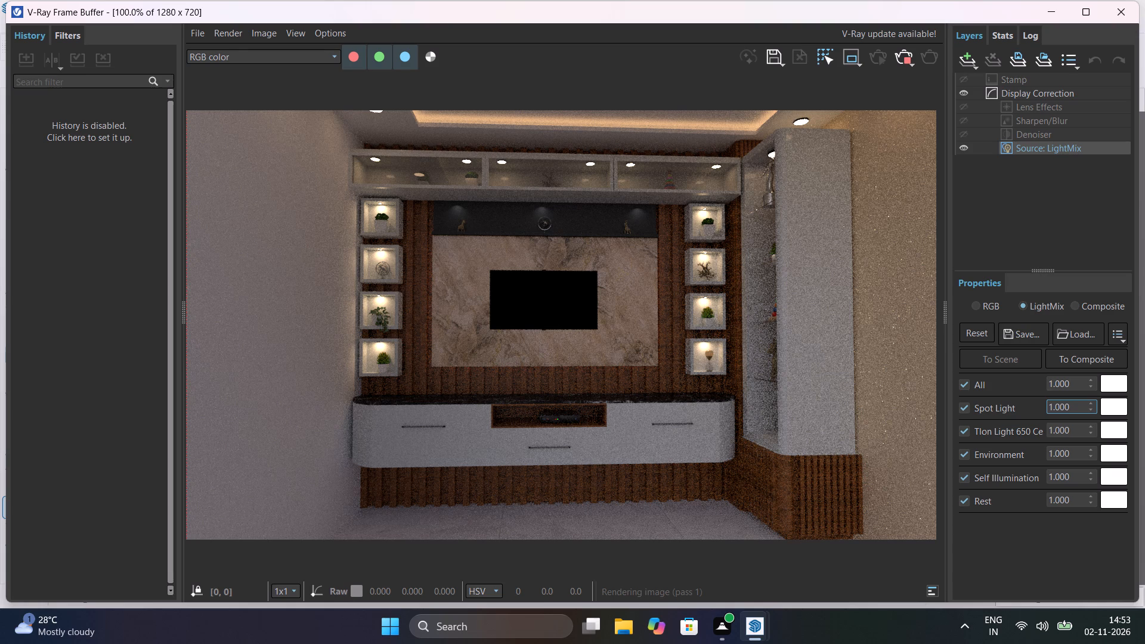
pyautogui.moveTo(1079, 406); pyautogui.dragTo(1007, 410)
pyautogui.write('50')
pyautogui.press('Return')
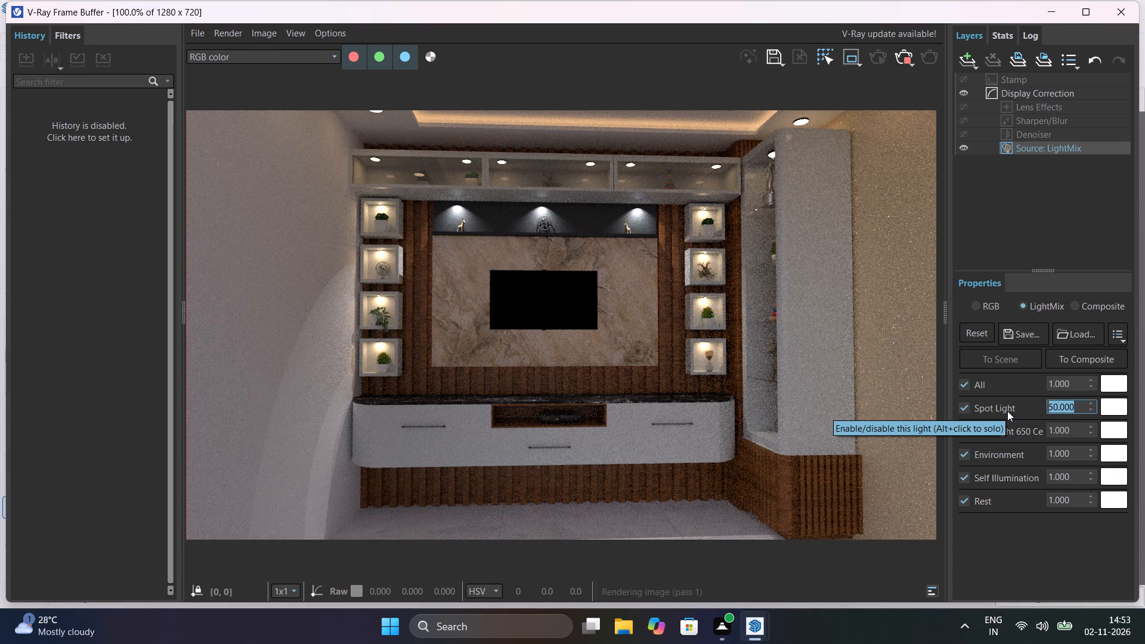
pyautogui.write('10')
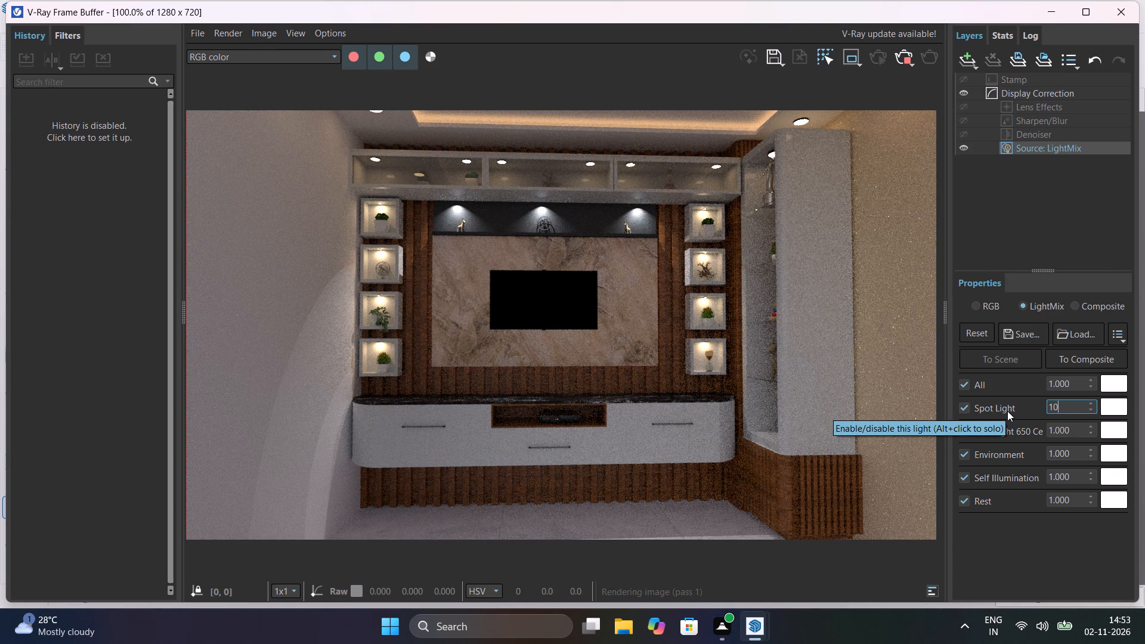
pyautogui.press('Return')
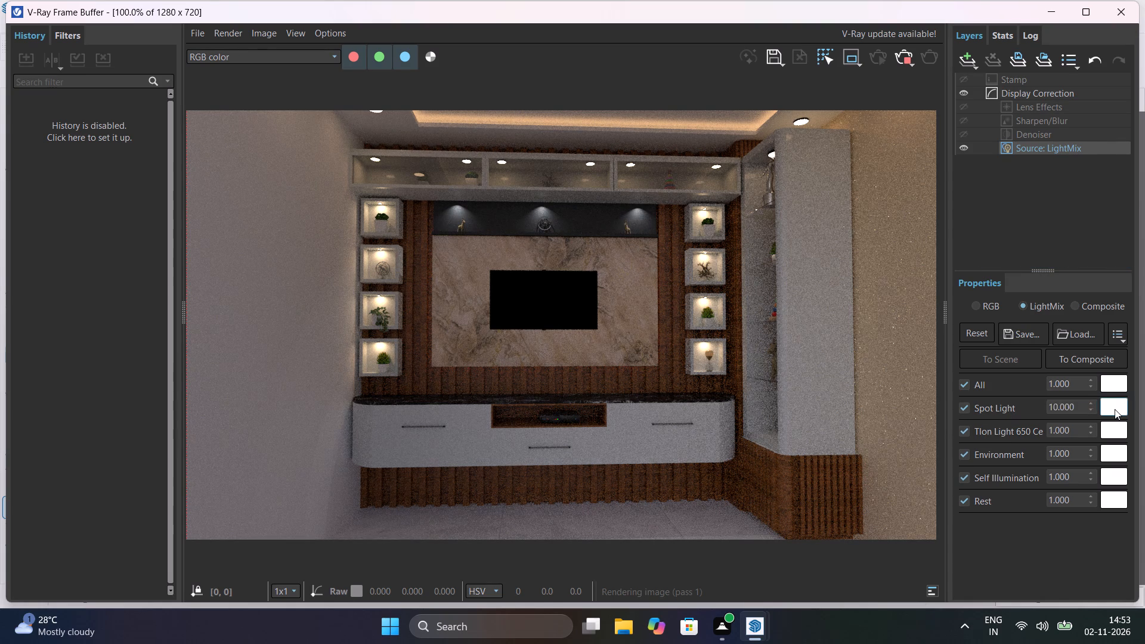
# Give the Spot Light in the LightMix a warm colour with a temperature of 3500 K.
pyautogui.click(1115, 409)
pyautogui.moveTo(951, 324); pyautogui.dragTo(918, 322)
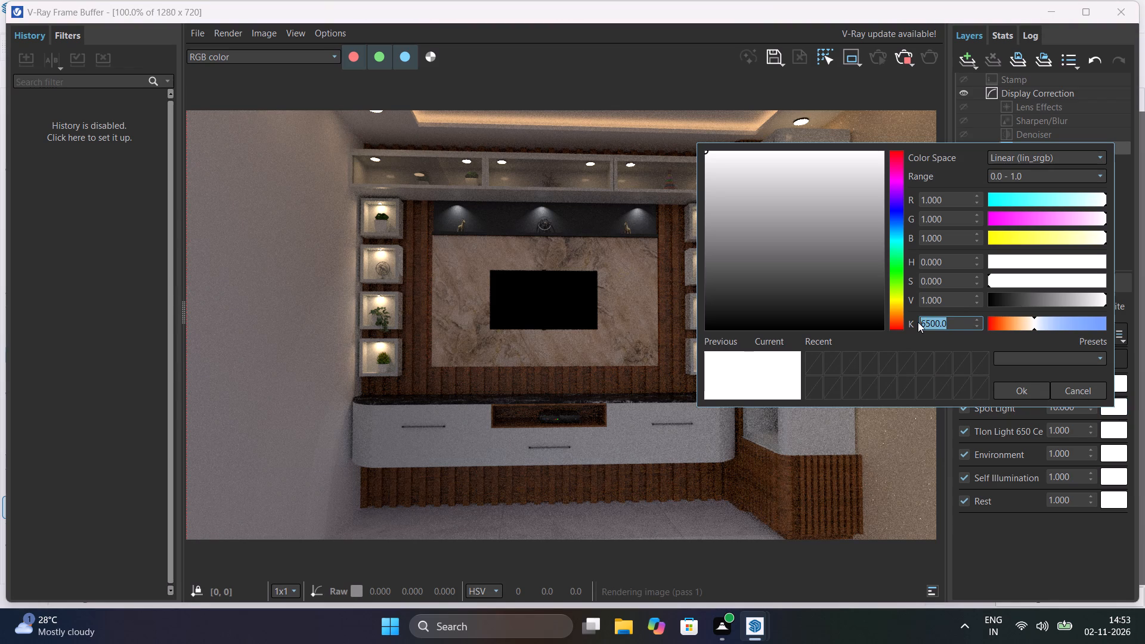
pyautogui.write('3500')
pyautogui.press('Return')
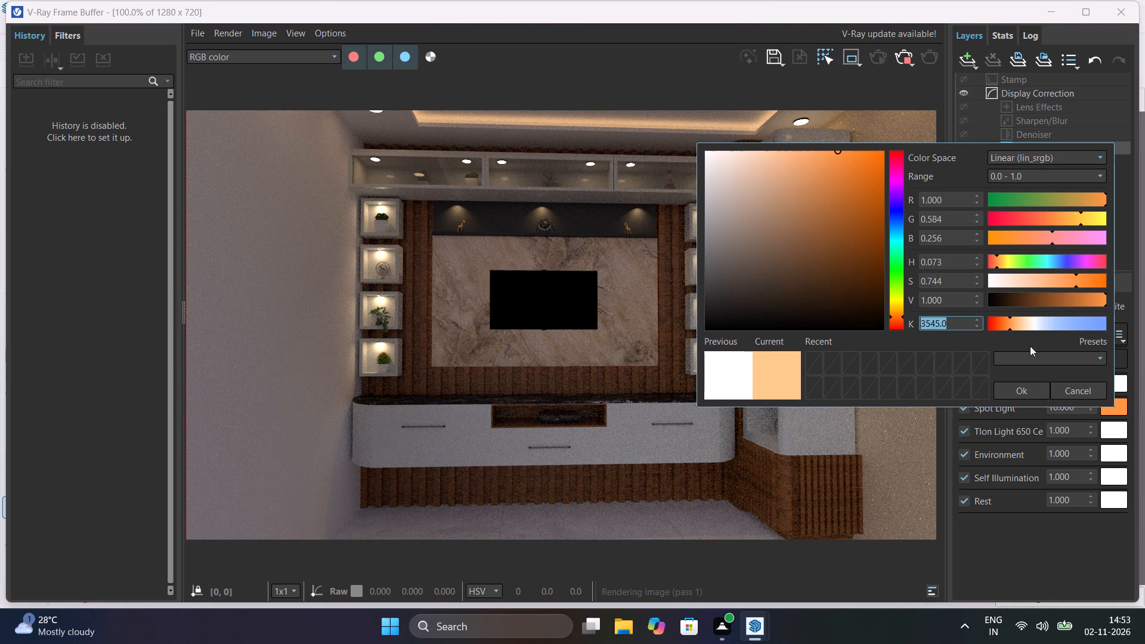
pyautogui.click(1035, 385)
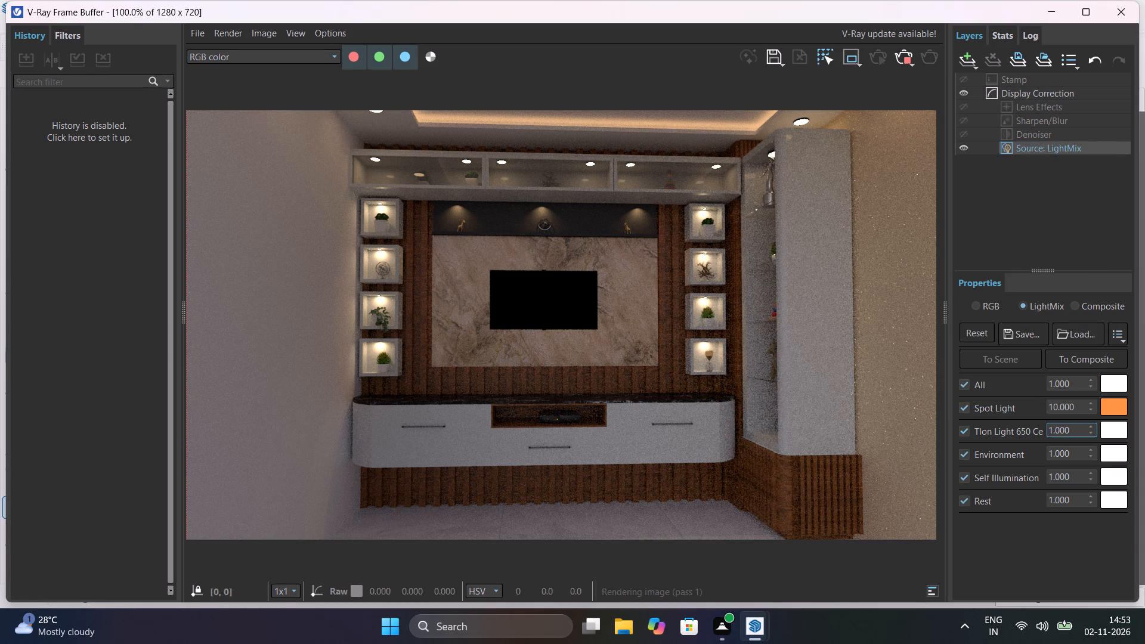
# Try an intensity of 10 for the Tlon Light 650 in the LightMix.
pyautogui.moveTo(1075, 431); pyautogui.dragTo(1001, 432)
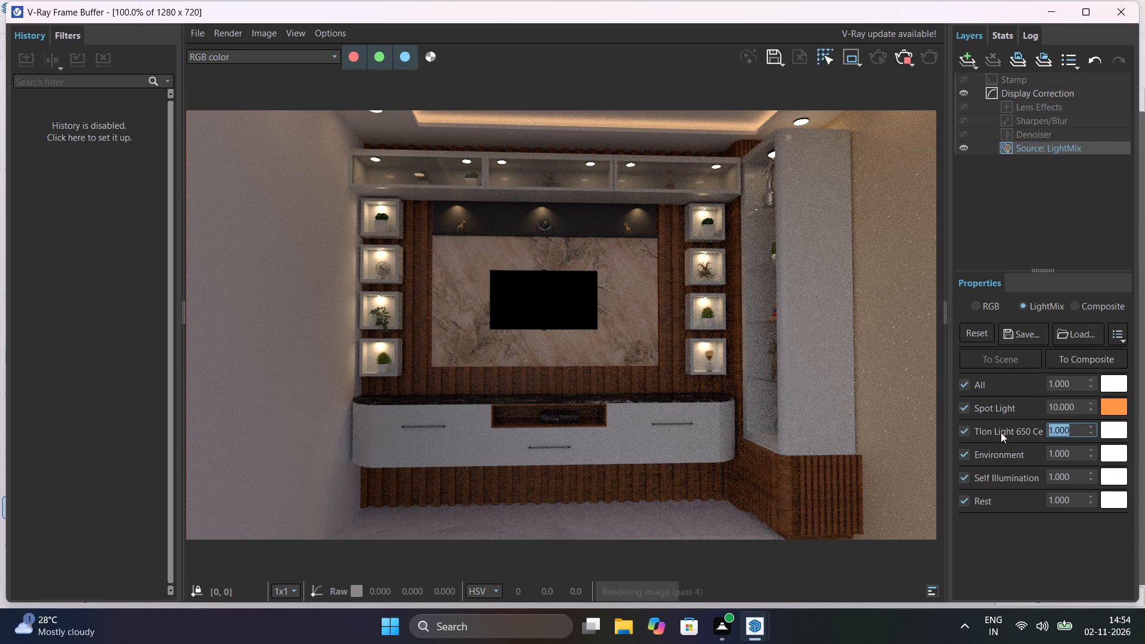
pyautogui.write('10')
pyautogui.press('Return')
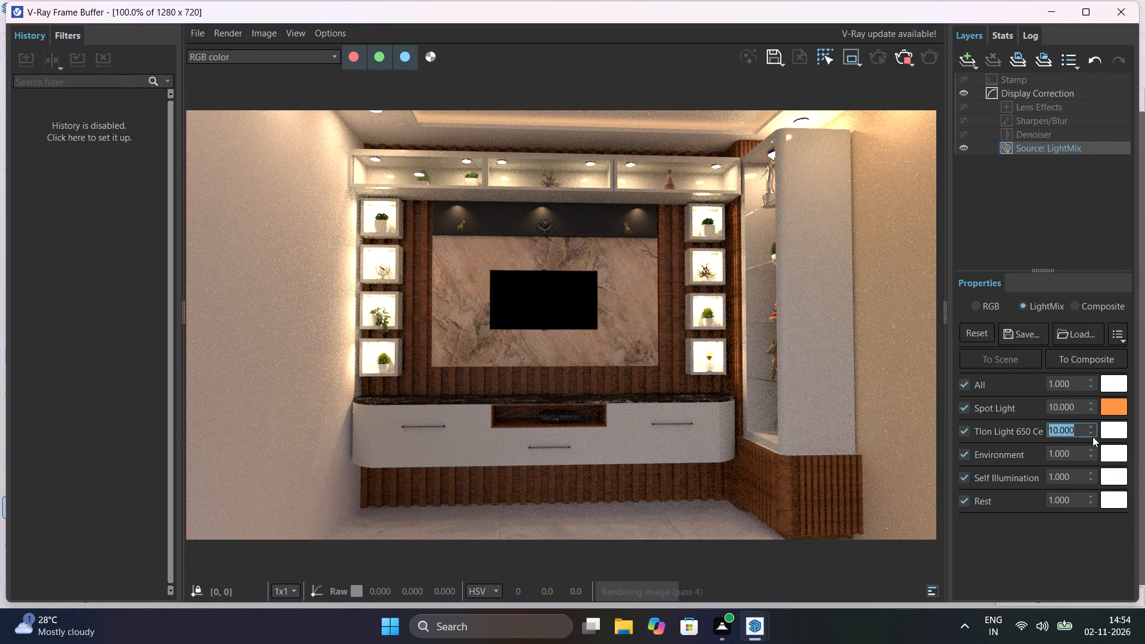
# Give the Tlon Light 650 in the LightMix a warm colour with a temperature of 3500 K.
pyautogui.click(1118, 434)
pyautogui.moveTo(960, 342); pyautogui.dragTo(914, 345)
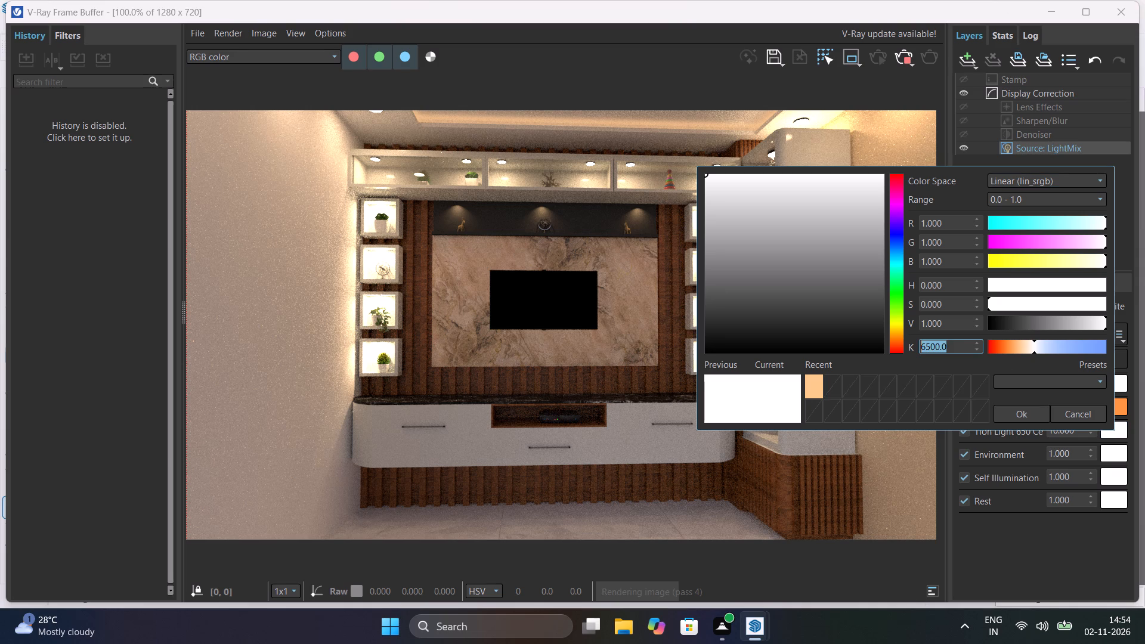
pyautogui.moveTo(914, 345); pyautogui.dragTo(896, 345)
pyautogui.write('3500')
pyautogui.press('Return')
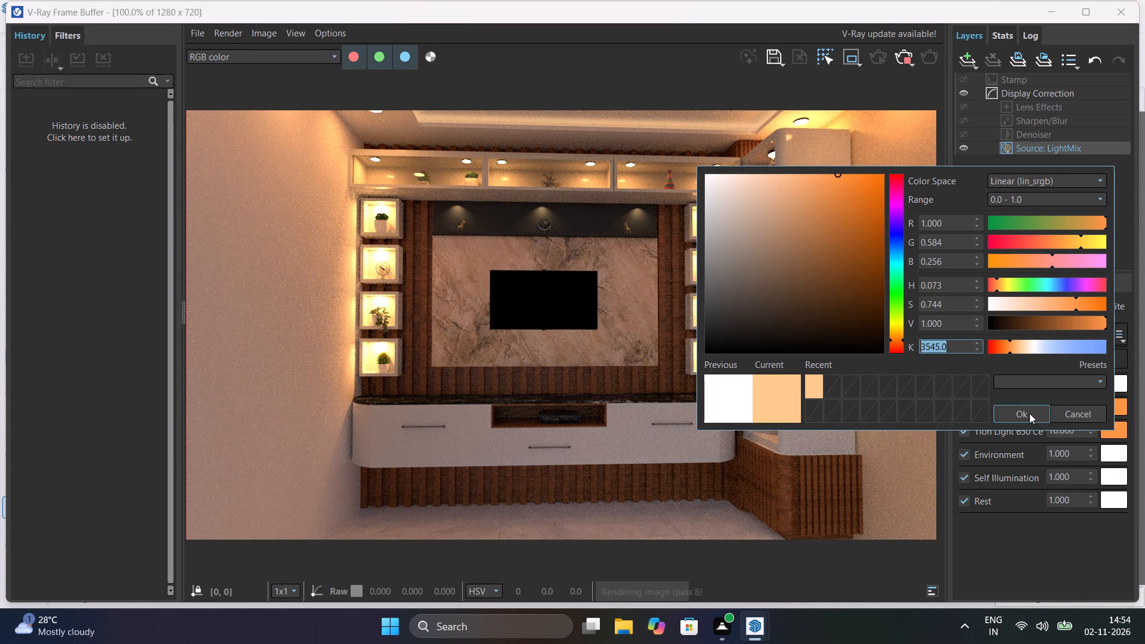
pyautogui.click(1030, 416)
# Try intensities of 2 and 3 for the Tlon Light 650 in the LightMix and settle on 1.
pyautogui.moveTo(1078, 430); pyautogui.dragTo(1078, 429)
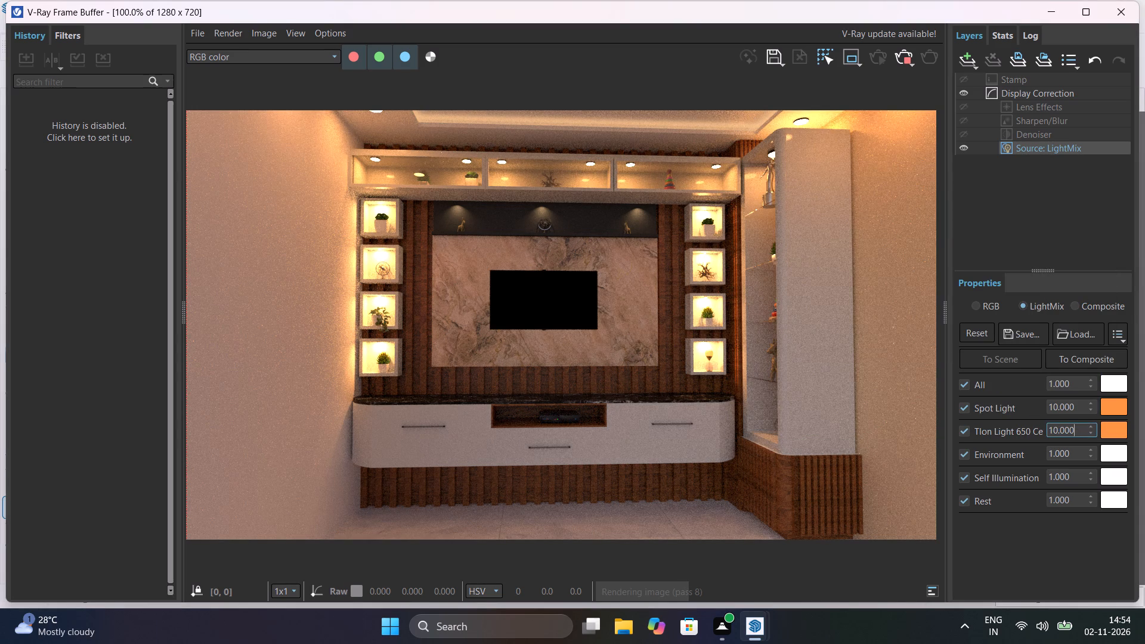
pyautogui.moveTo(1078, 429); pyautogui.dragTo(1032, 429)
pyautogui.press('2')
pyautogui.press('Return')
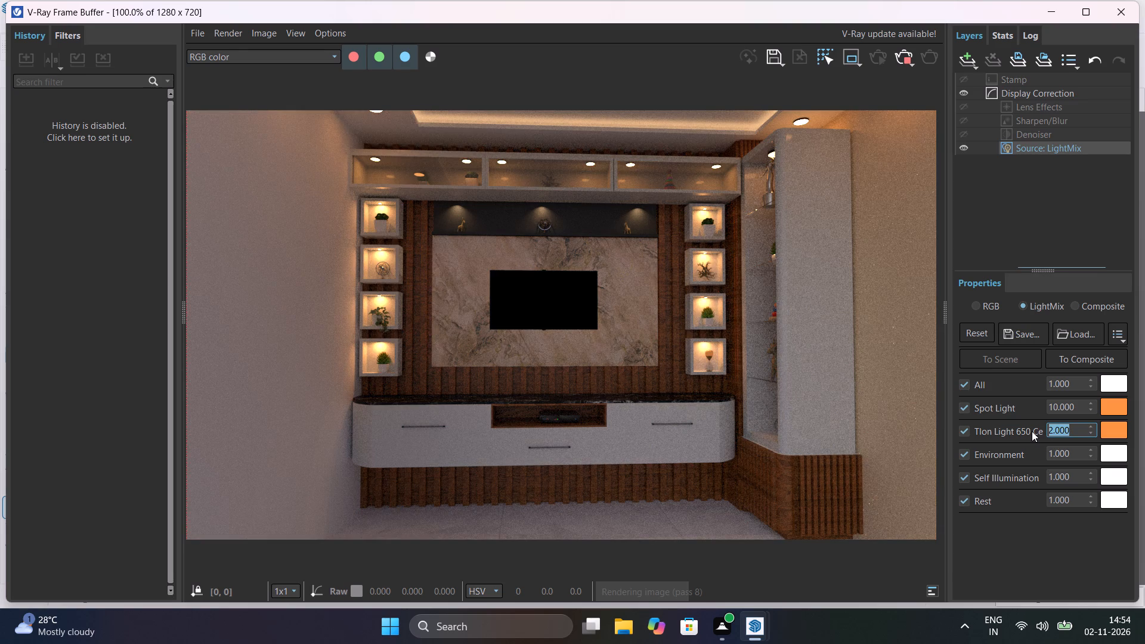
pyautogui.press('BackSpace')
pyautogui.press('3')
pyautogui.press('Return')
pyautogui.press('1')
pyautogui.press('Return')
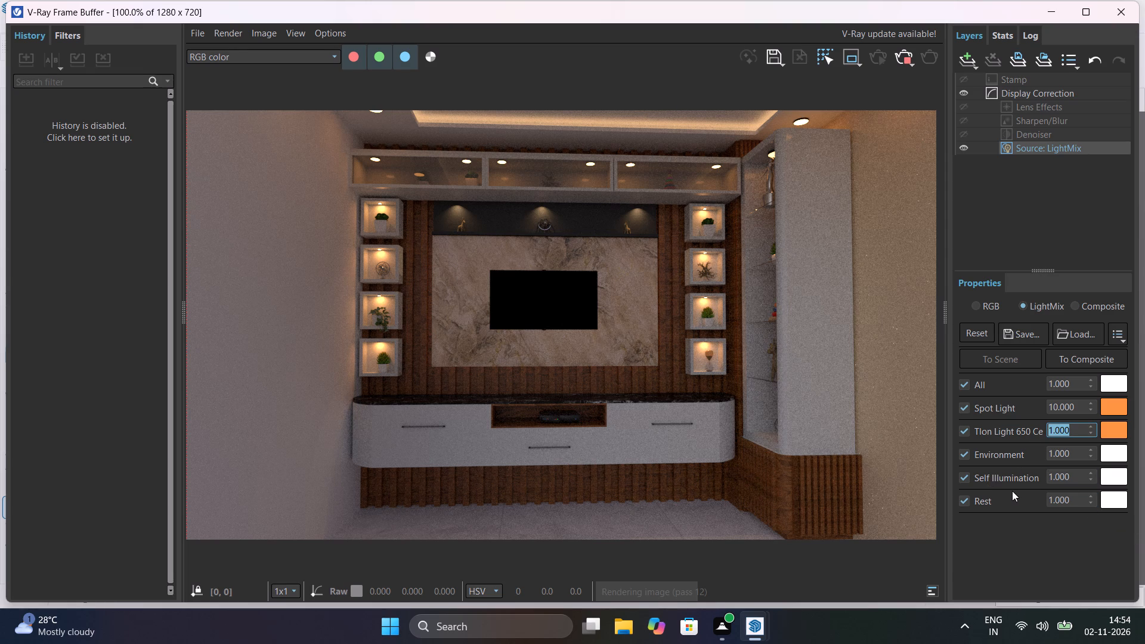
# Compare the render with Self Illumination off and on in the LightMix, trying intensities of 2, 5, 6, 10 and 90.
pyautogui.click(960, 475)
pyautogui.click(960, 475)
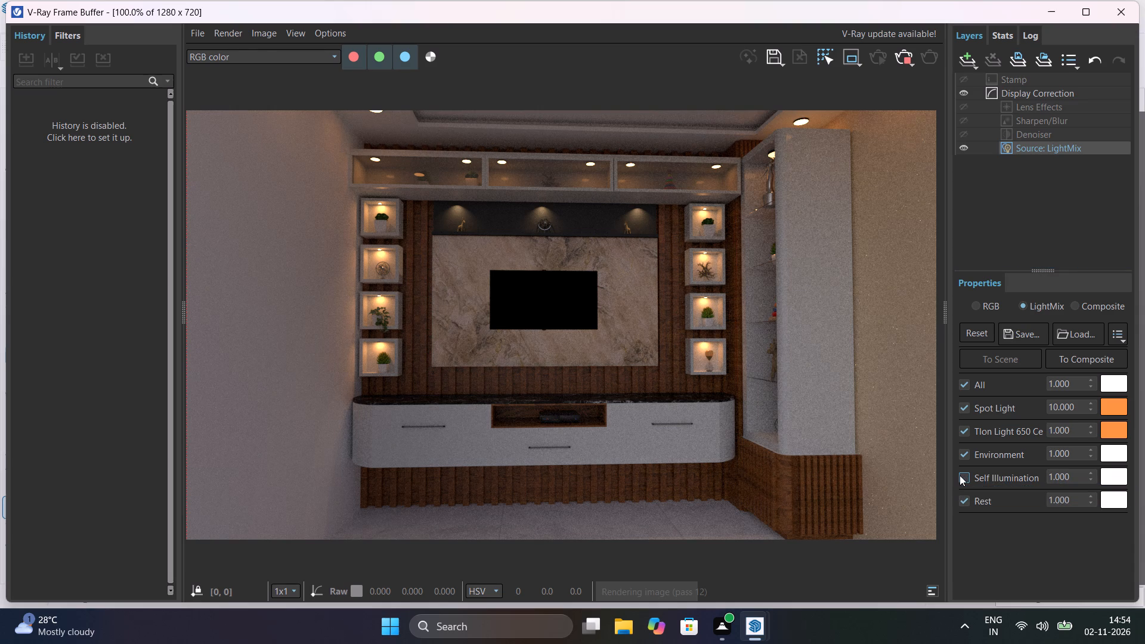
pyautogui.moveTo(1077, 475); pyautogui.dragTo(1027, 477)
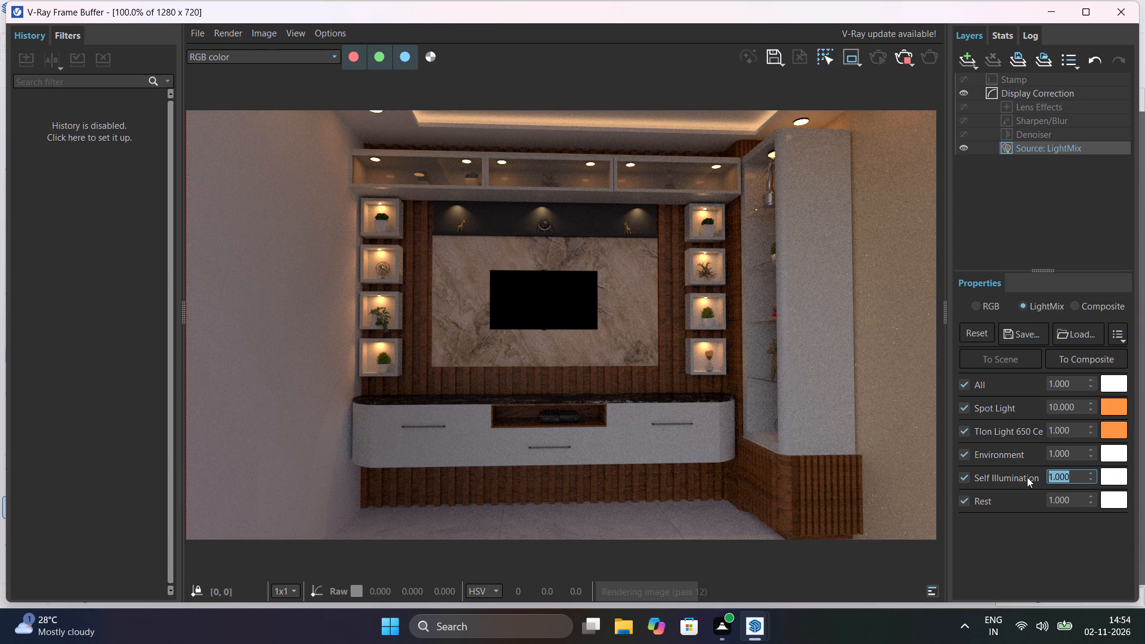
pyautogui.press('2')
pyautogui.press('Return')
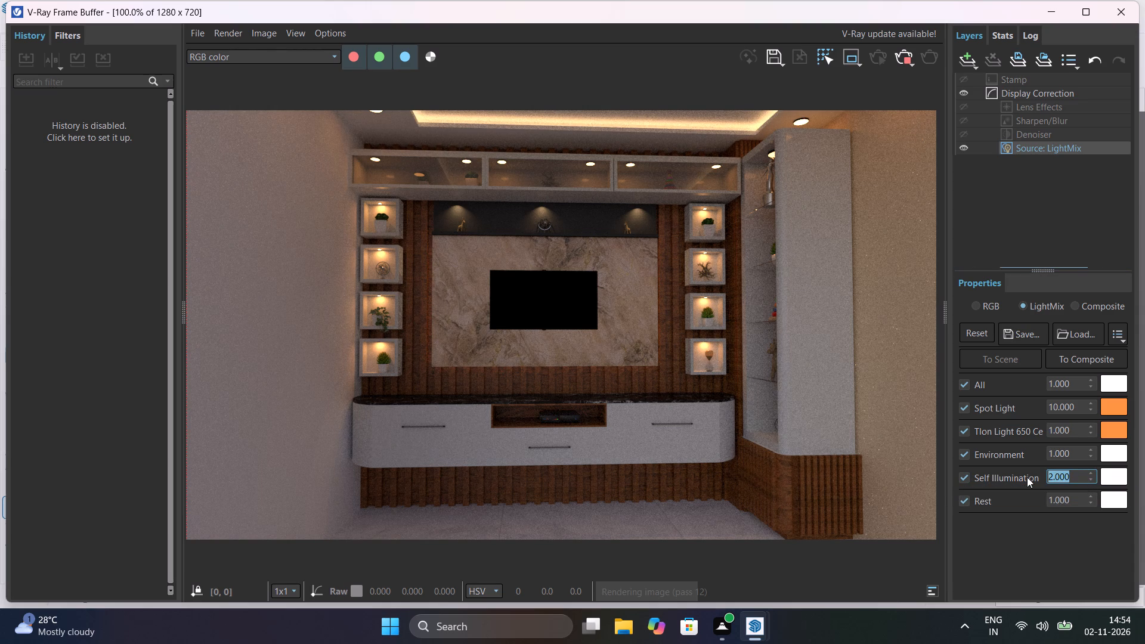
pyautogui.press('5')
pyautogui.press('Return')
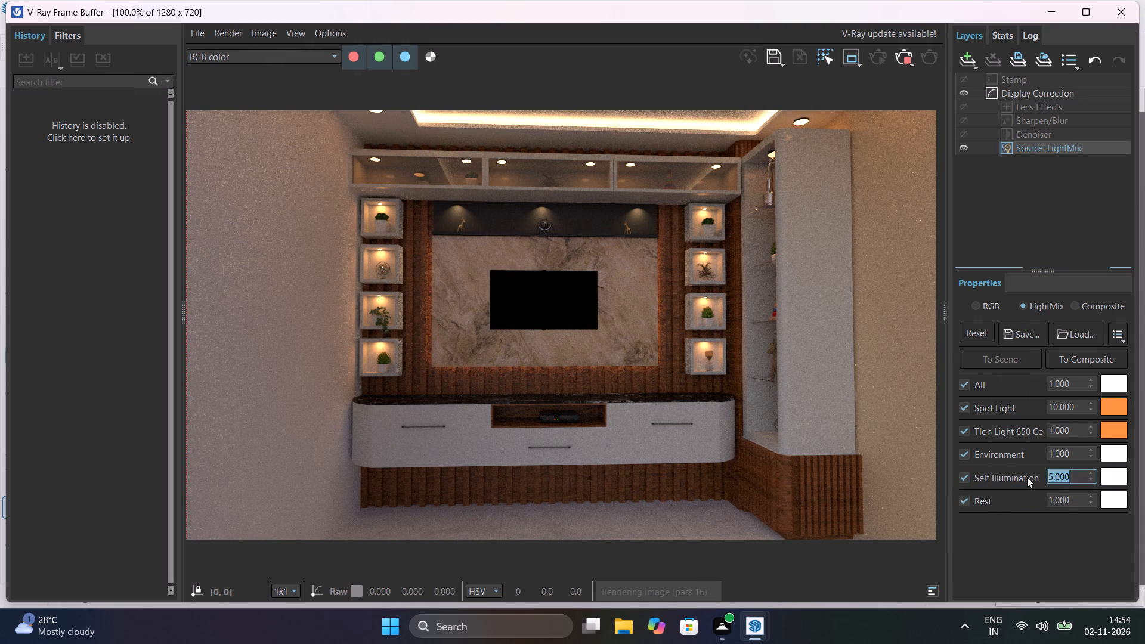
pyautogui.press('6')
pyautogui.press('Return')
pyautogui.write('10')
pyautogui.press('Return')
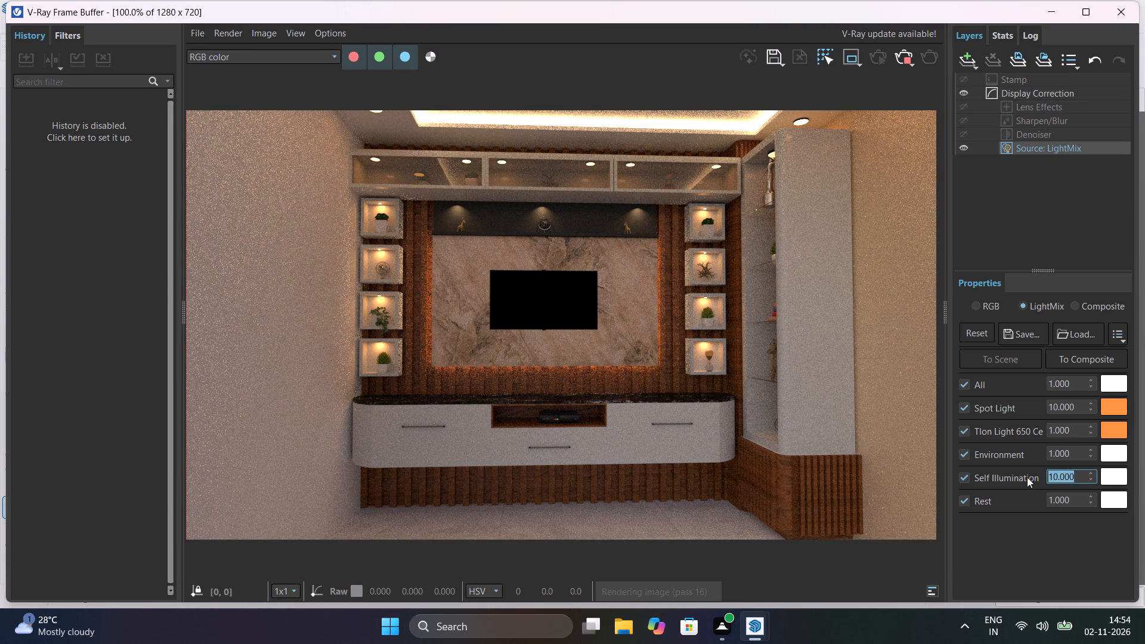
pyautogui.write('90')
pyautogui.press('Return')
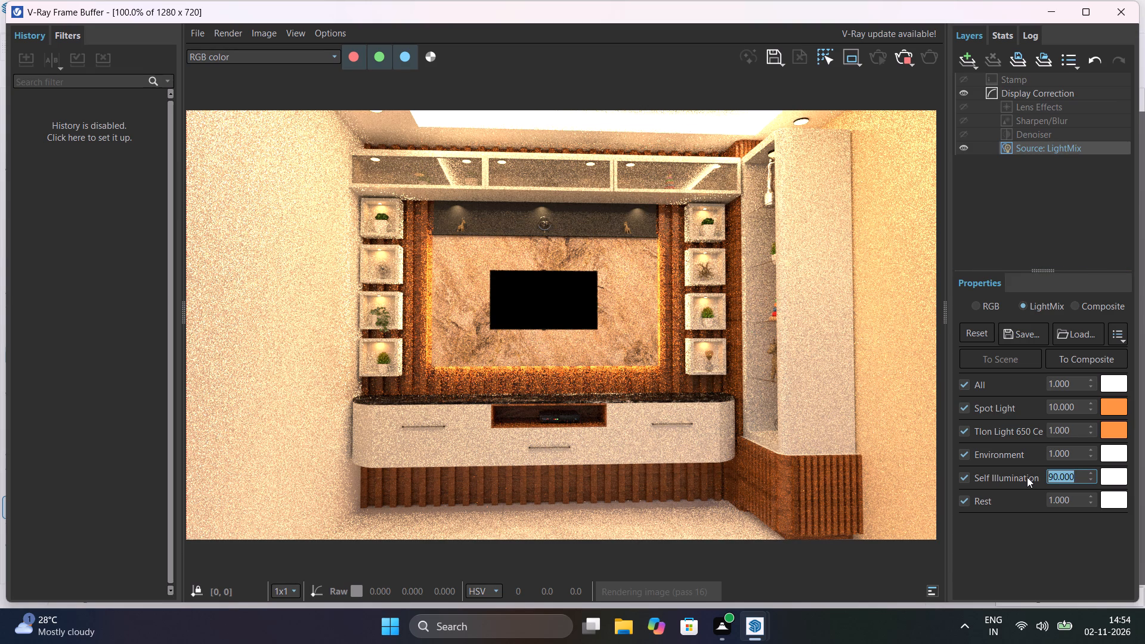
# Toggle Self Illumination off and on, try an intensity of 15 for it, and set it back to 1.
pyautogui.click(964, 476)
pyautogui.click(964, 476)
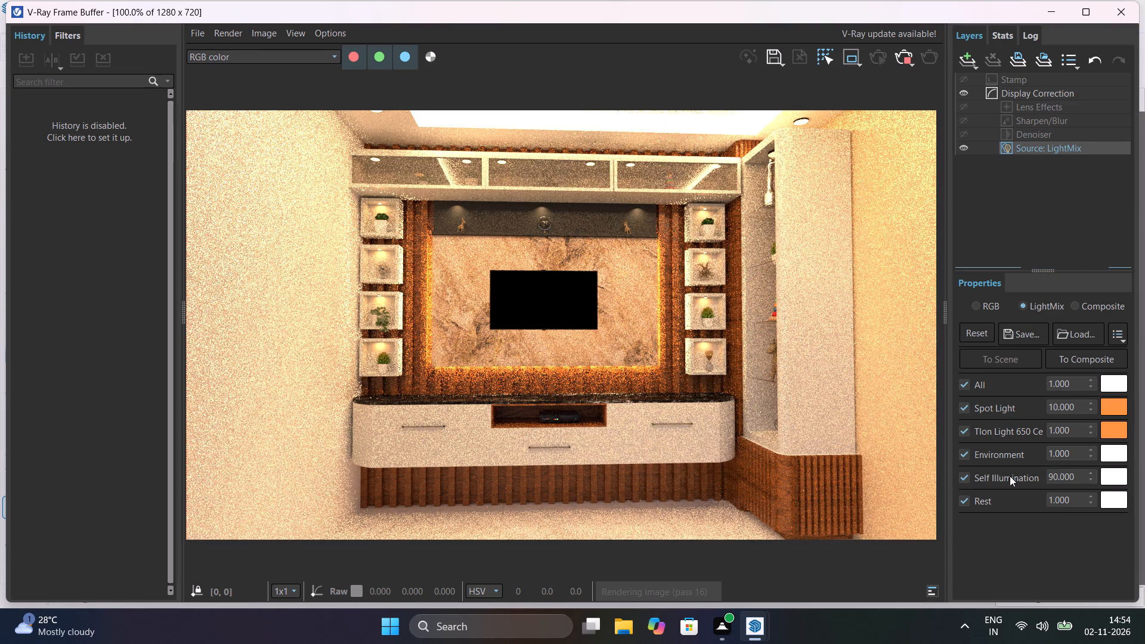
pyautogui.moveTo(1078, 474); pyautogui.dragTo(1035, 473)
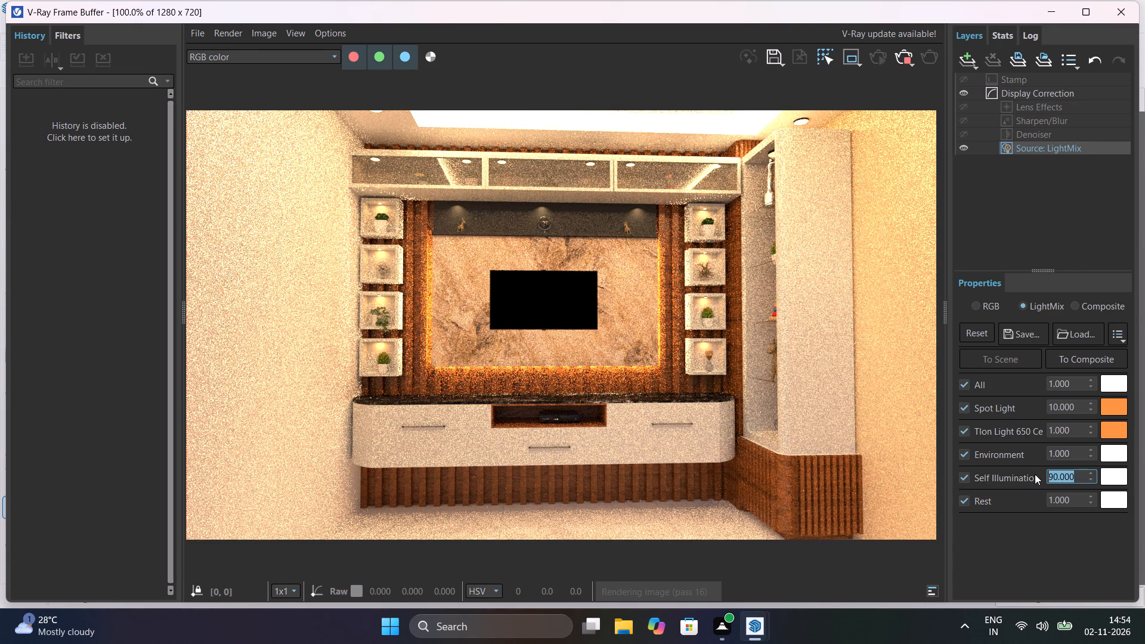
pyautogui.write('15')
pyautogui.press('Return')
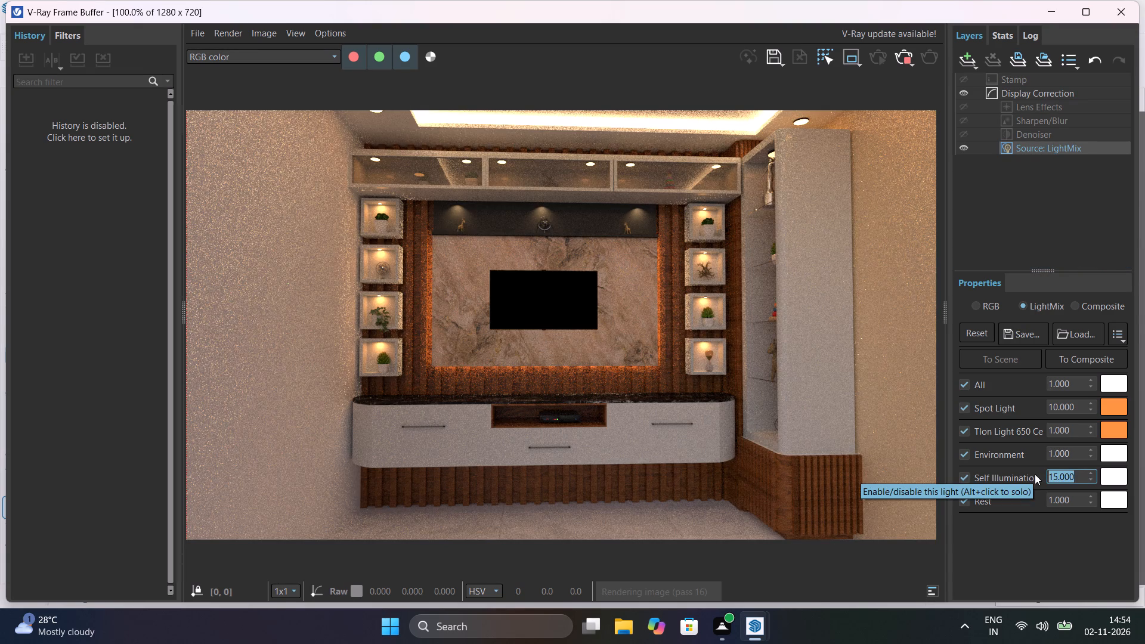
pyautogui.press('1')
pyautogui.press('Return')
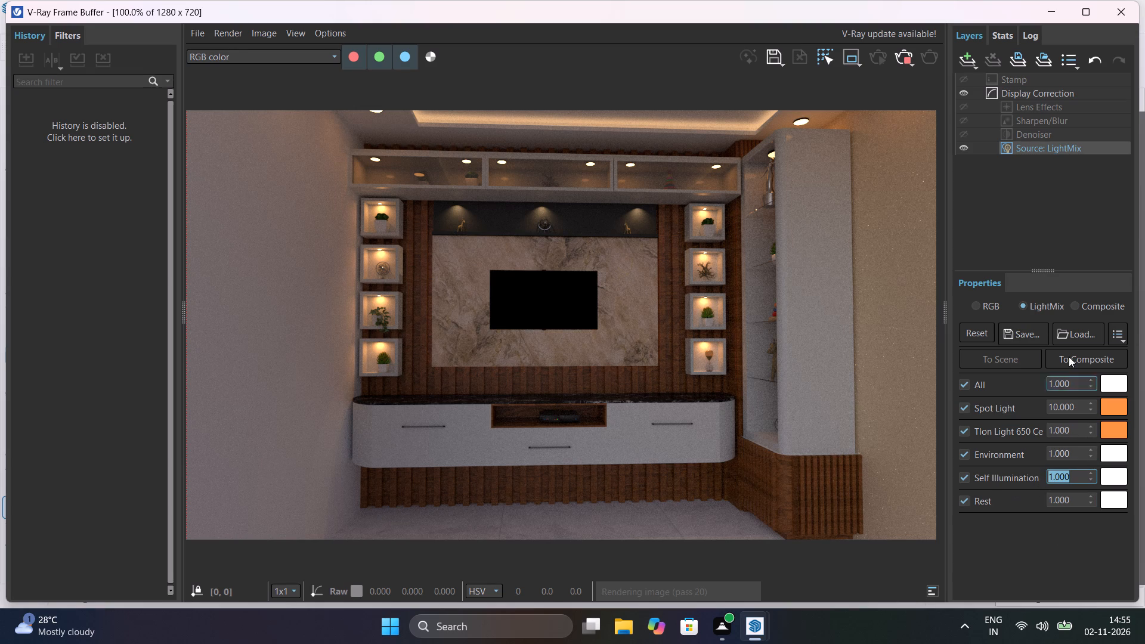
# Set the Display Correction layer's exposure to 2 to brighten the render.
pyautogui.click(1063, 95)
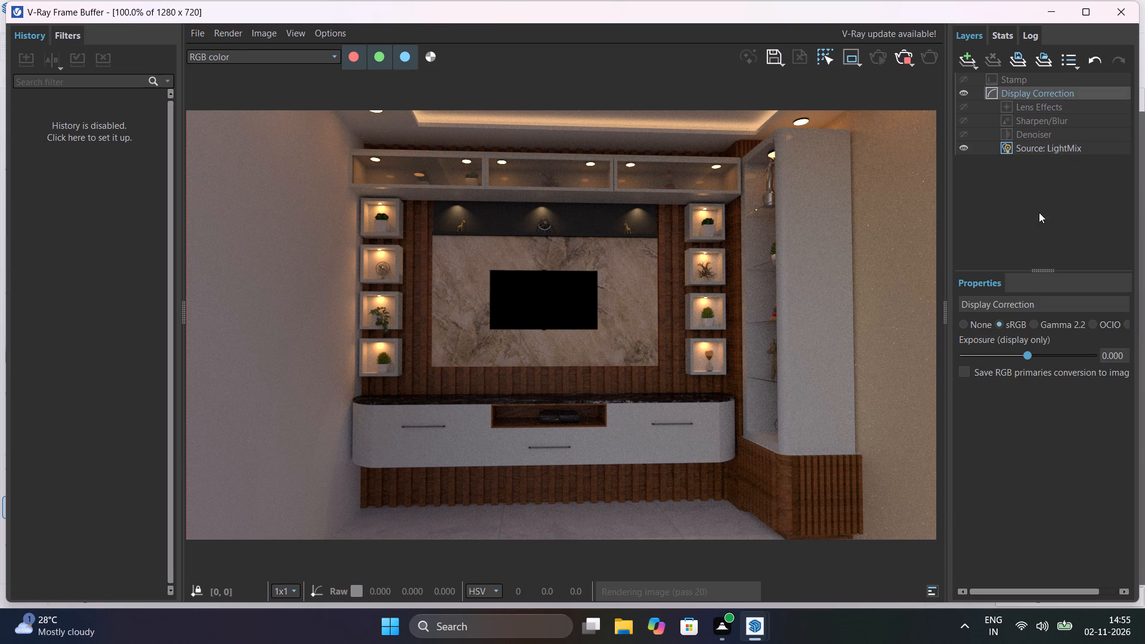
pyautogui.click(1041, 358)
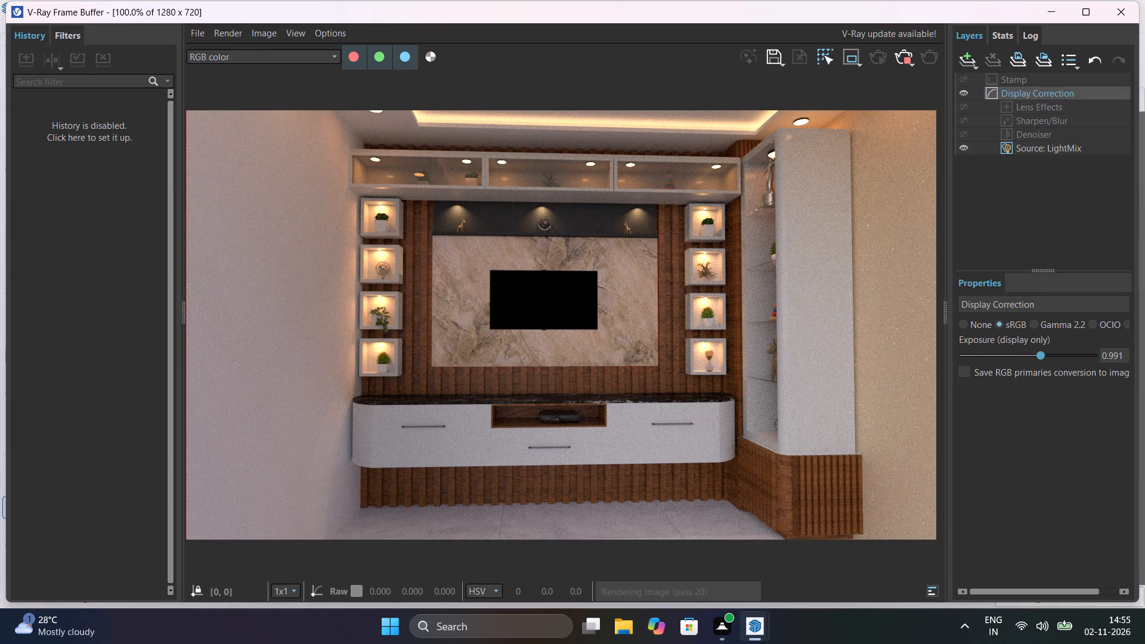
pyautogui.moveTo(1127, 353); pyautogui.dragTo(1081, 360)
pyautogui.press('BackSpace')
pyautogui.press('BackSpace')
pyautogui.press('BackSpace')
pyautogui.press('BackSpace')
pyautogui.press('BackSpace')
pyautogui.press('BackSpace')
pyautogui.press('BackSpace')
pyautogui.press('BackSpace')
pyautogui.press('BackSpace')
pyautogui.press('BackSpace')
pyautogui.press('BackSpace')
pyautogui.press('BackSpace')
pyautogui.press('BackSpace')
pyautogui.press('2')
pyautogui.press('Return')
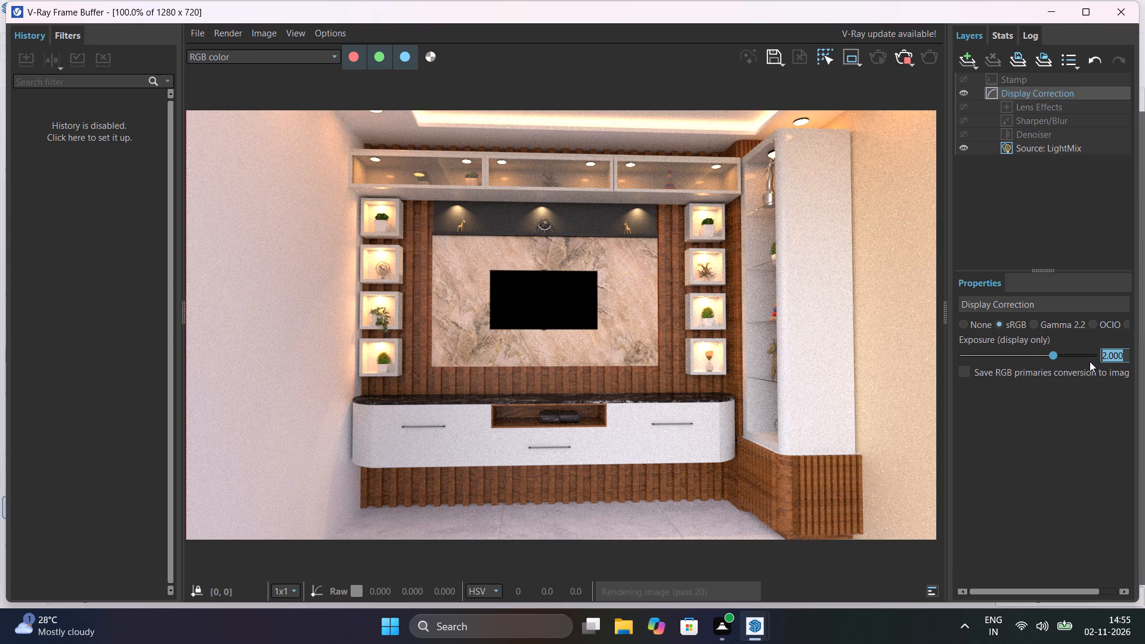
# Enable the Sharpen/Blur calculation on the render with its existing values.
pyautogui.click(1079, 121)
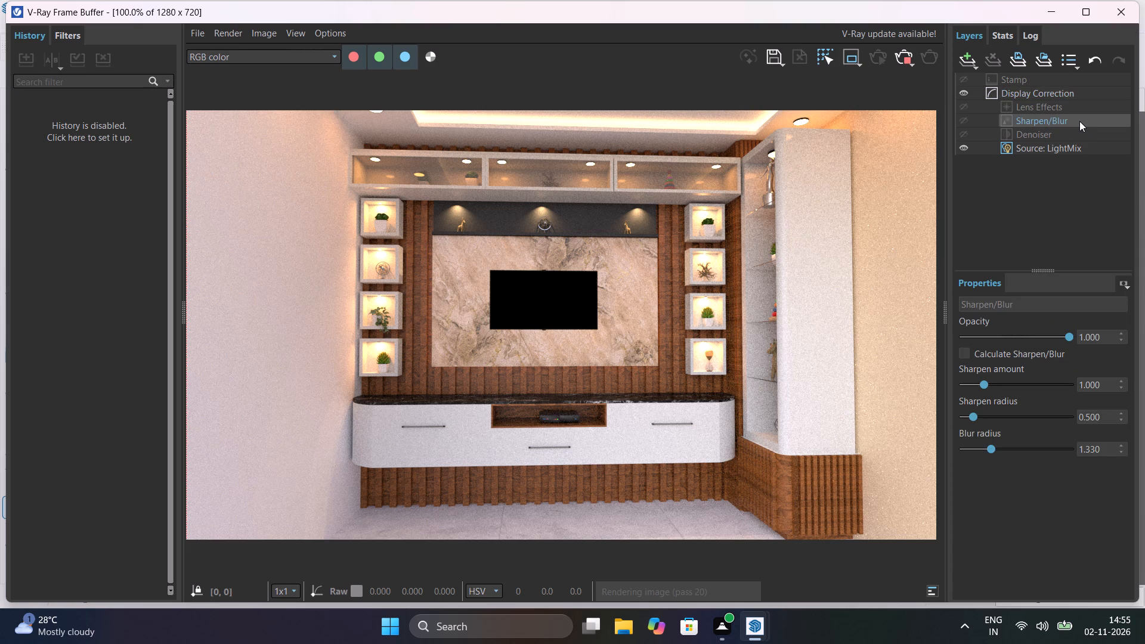
pyautogui.click(963, 352)
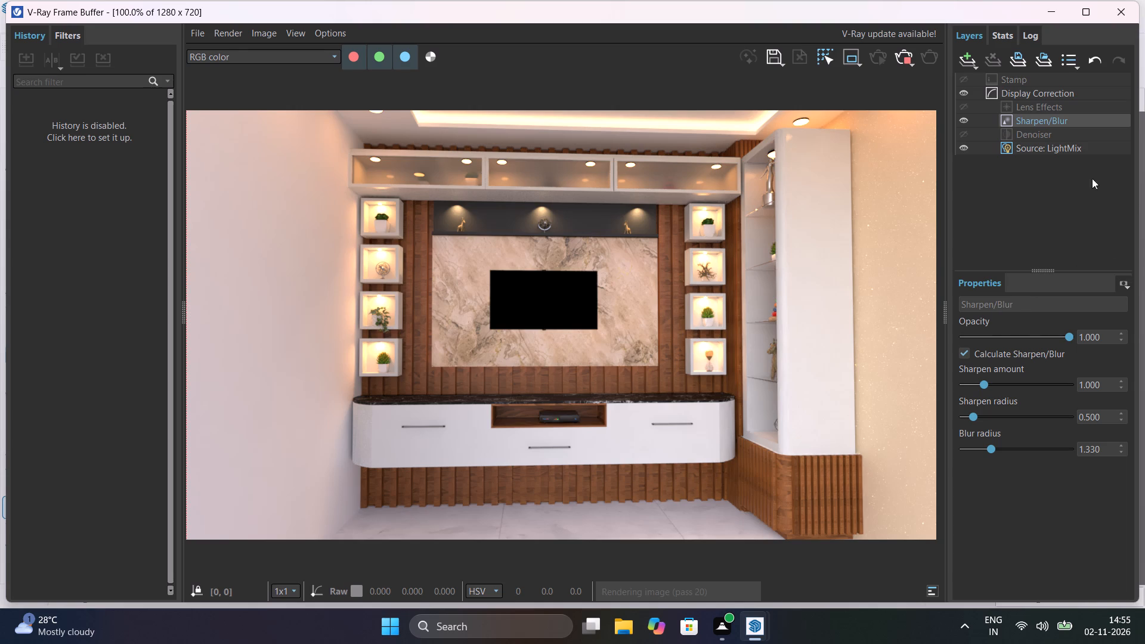
# Set the Tlon Light 650 intensity in the LightMix to 0.1.
pyautogui.click(1094, 151)
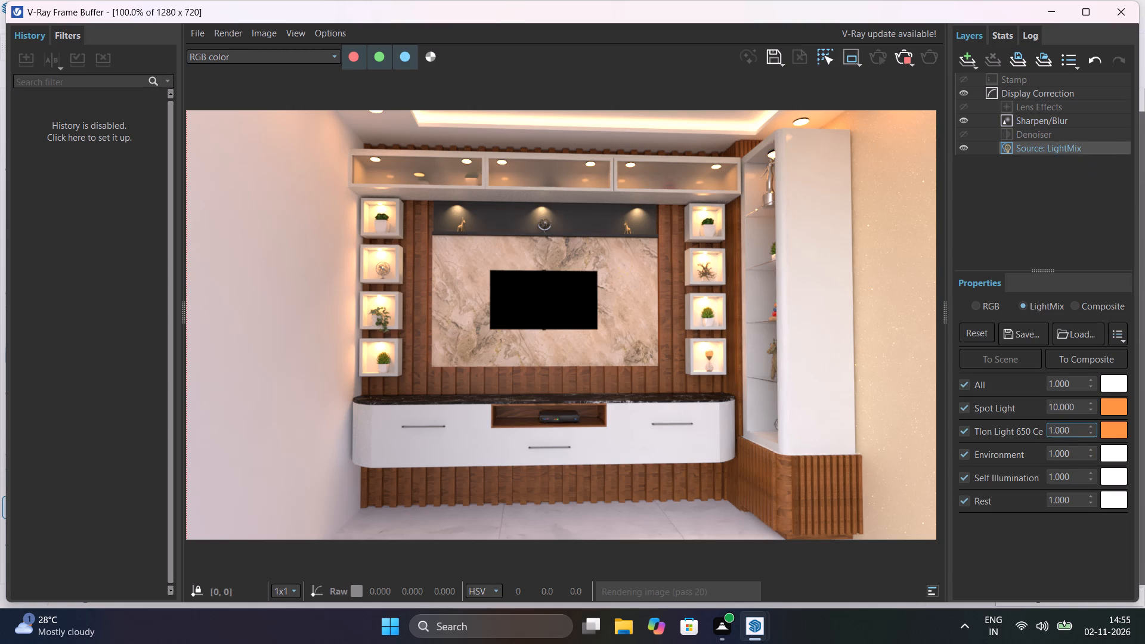
pyautogui.moveTo(1075, 429); pyautogui.dragTo(1011, 429)
pyautogui.write('0.1')
pyautogui.press('Return')
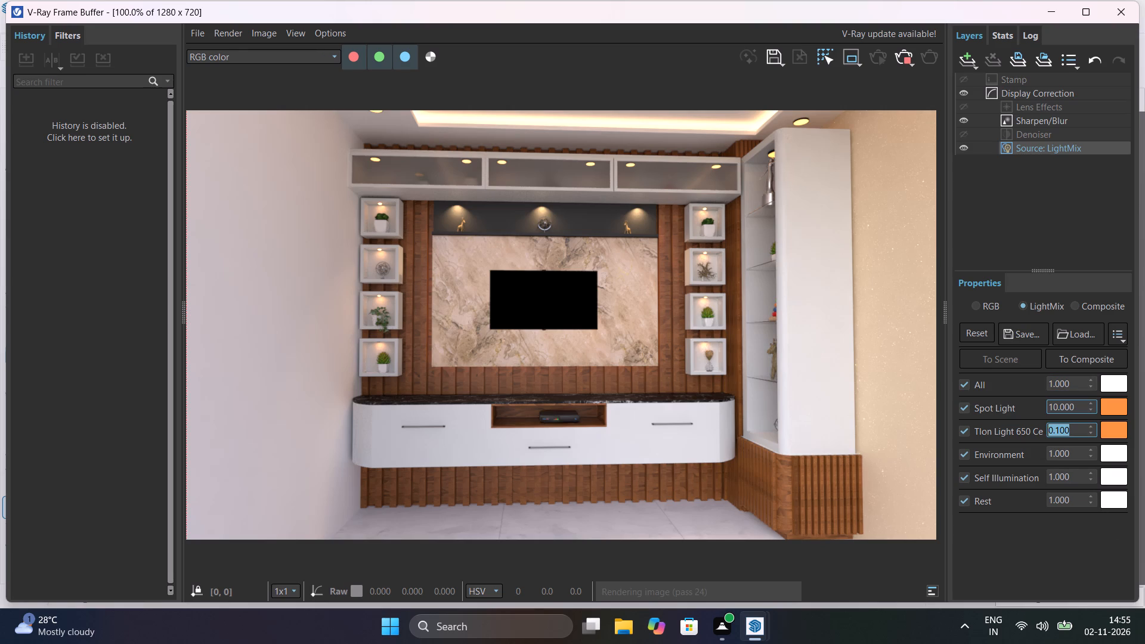
# Set the Spot Light intensity in the LightMix to 5.
pyautogui.moveTo(1082, 404); pyautogui.dragTo(1011, 398)
pyautogui.press('5')
pyautogui.press('Return')
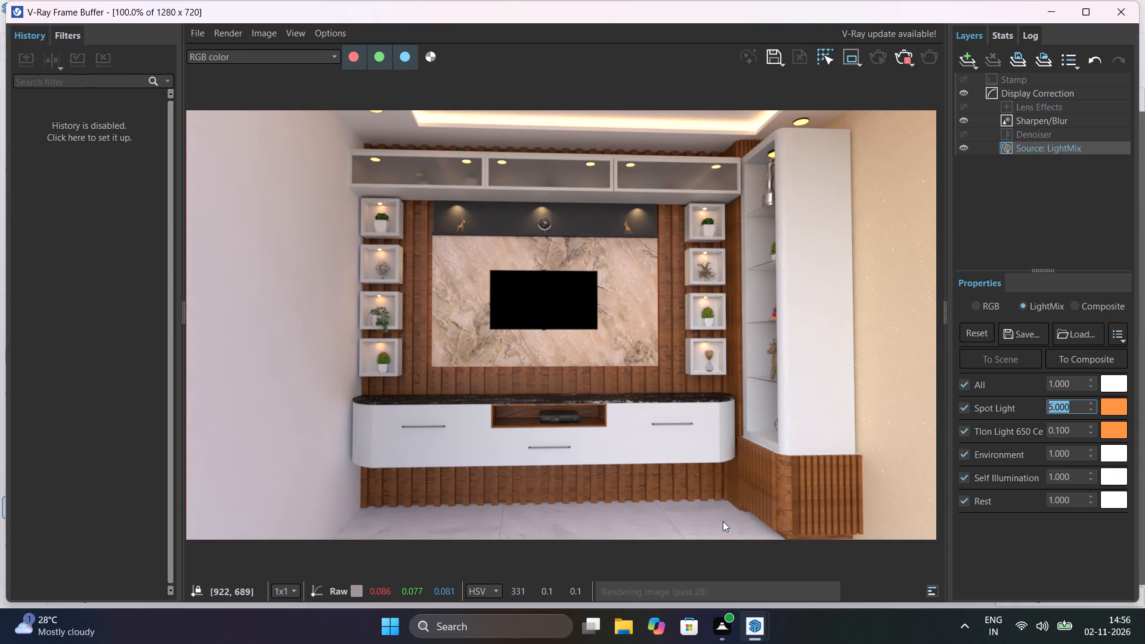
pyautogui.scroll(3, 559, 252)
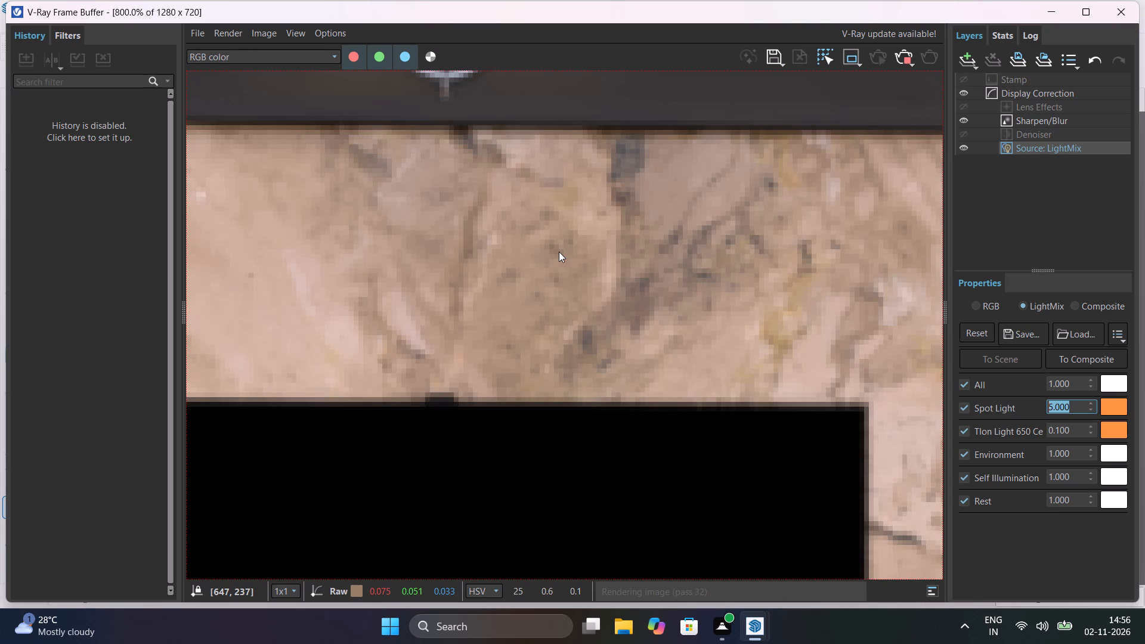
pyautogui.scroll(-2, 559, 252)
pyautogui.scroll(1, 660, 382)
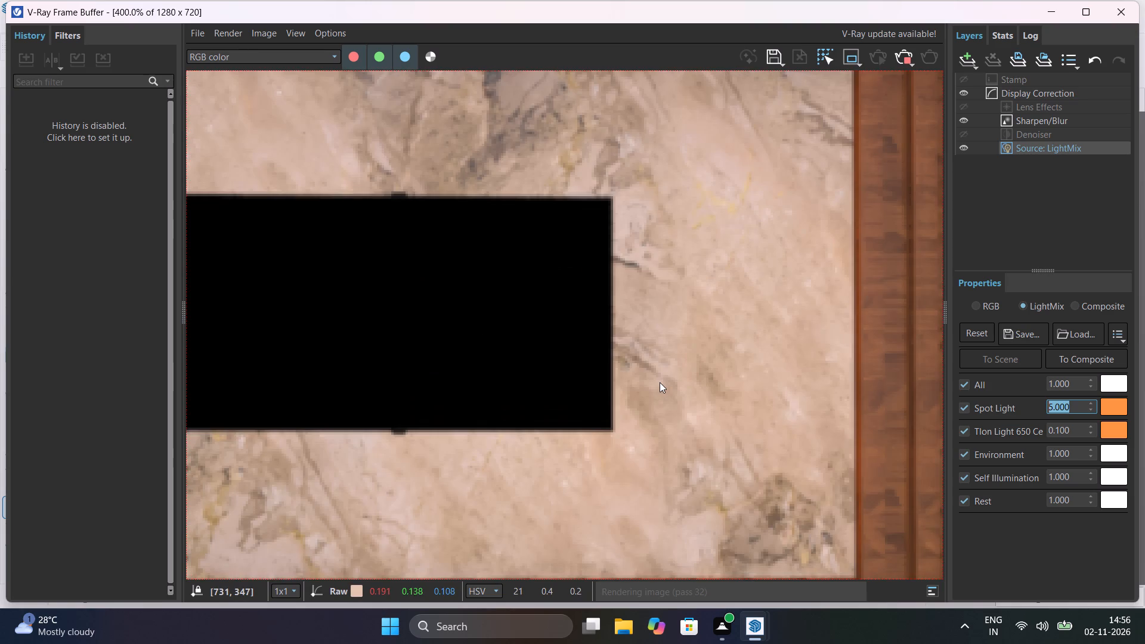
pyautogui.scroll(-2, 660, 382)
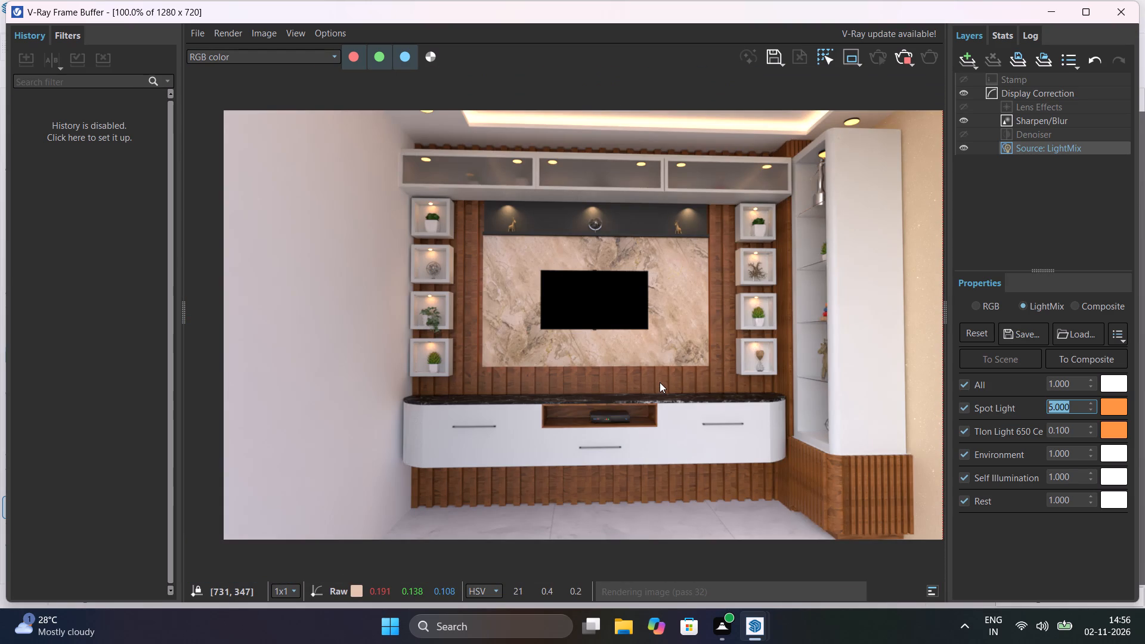
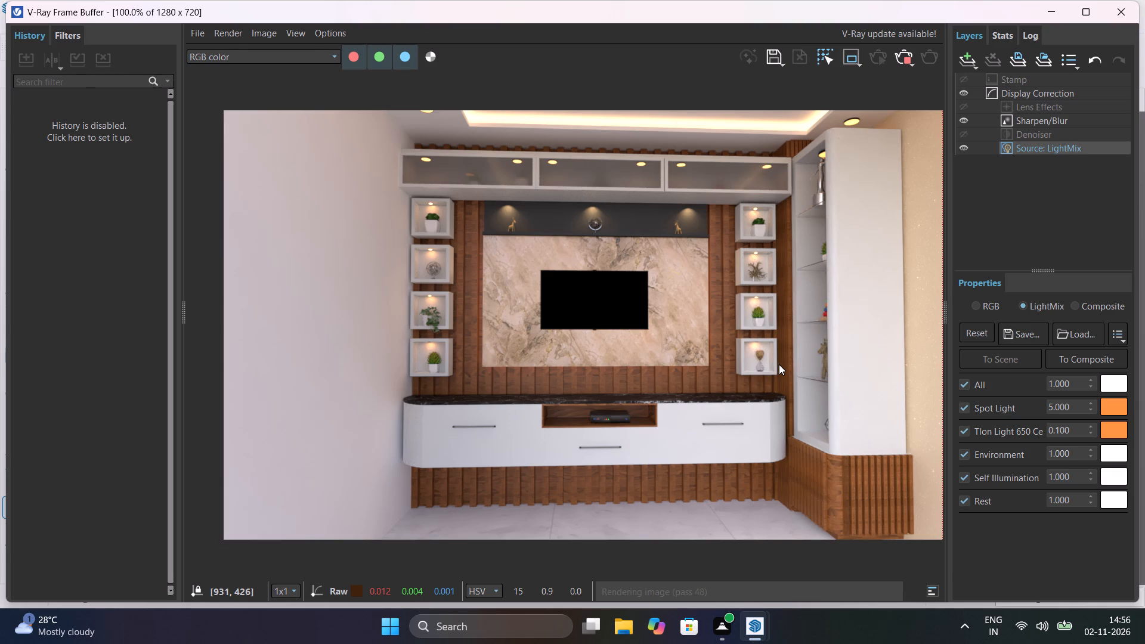
# Switch the Self Illumination light off and back on in the LightMix to compare its effect on the render.
pyautogui.click(962, 479)
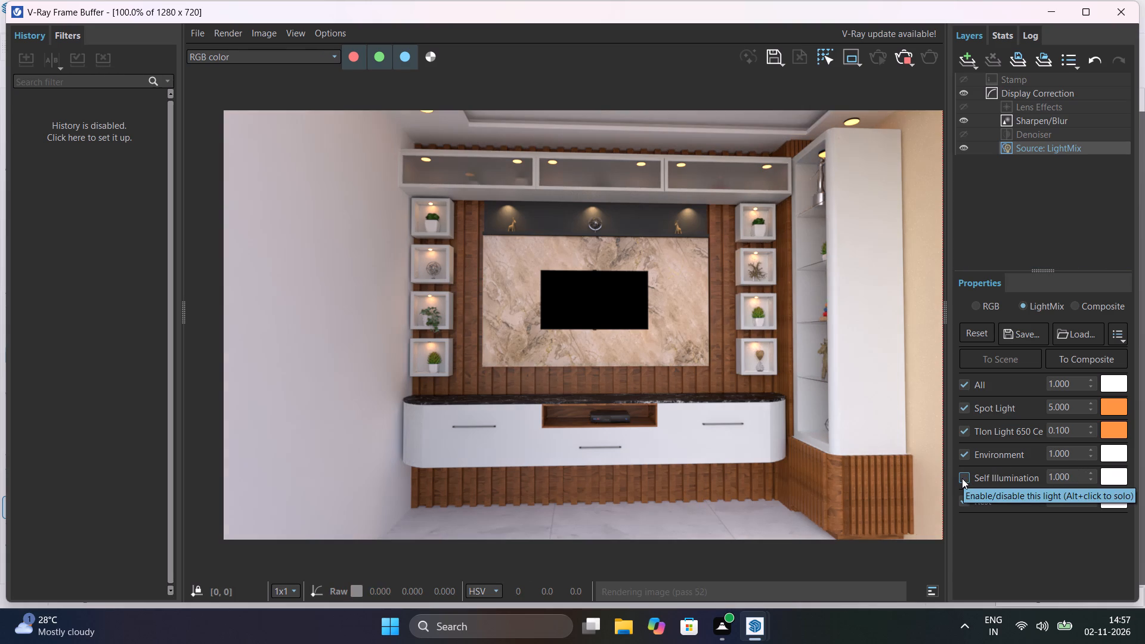
pyautogui.click(962, 478)
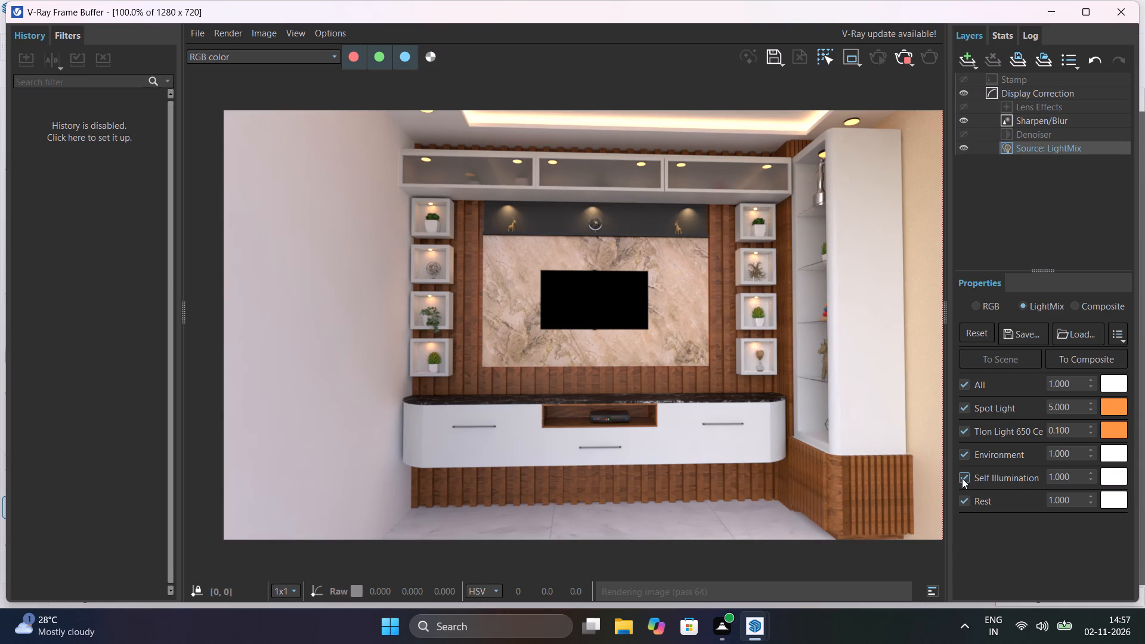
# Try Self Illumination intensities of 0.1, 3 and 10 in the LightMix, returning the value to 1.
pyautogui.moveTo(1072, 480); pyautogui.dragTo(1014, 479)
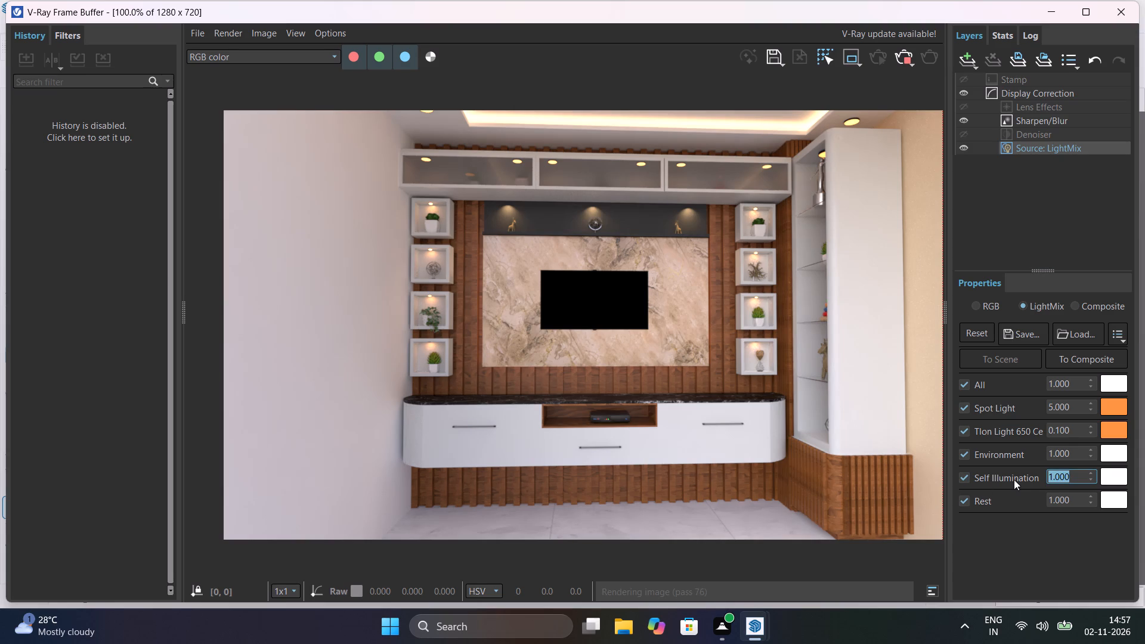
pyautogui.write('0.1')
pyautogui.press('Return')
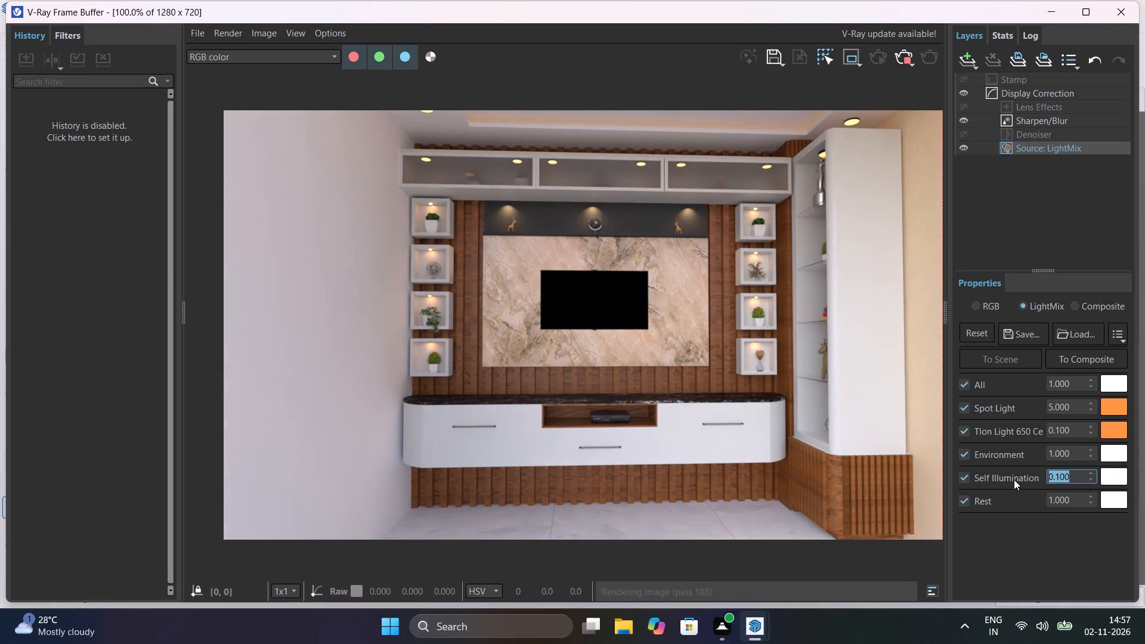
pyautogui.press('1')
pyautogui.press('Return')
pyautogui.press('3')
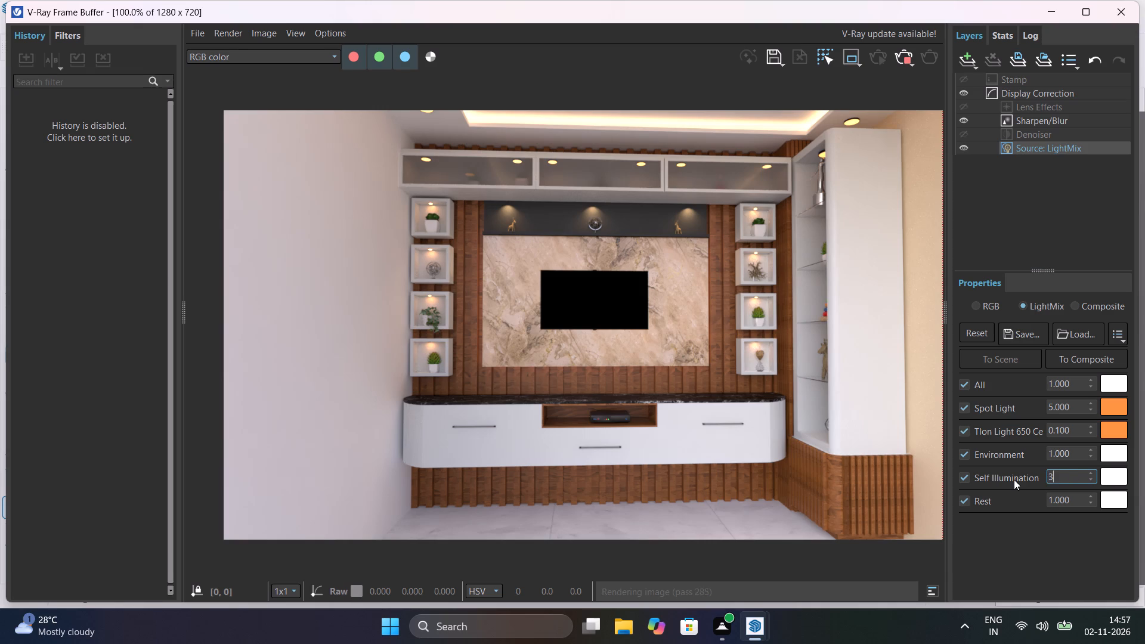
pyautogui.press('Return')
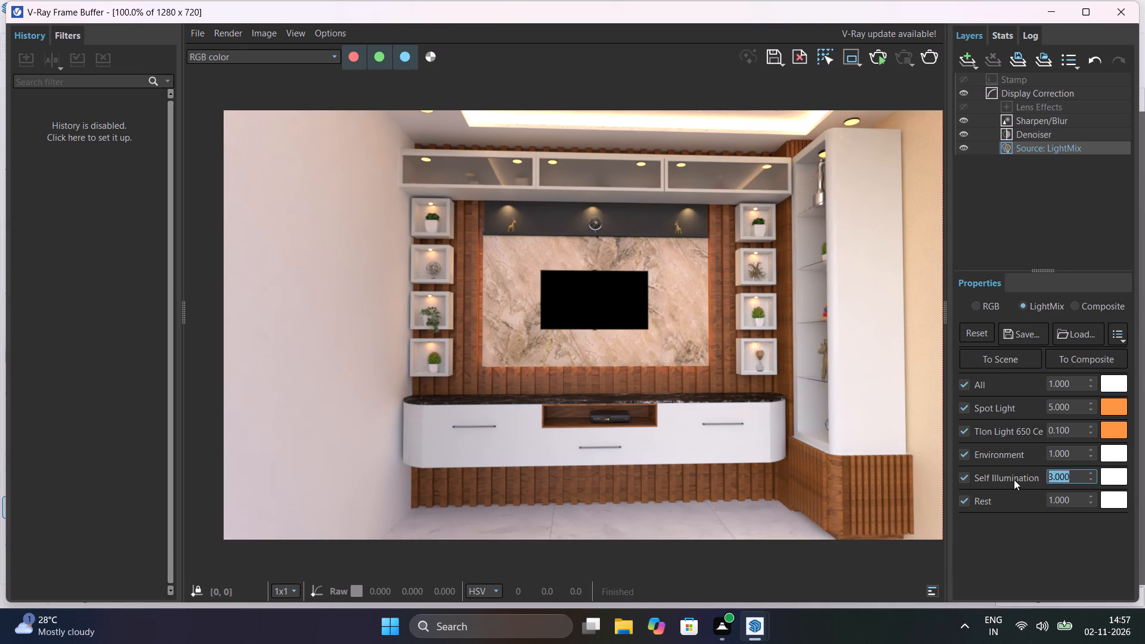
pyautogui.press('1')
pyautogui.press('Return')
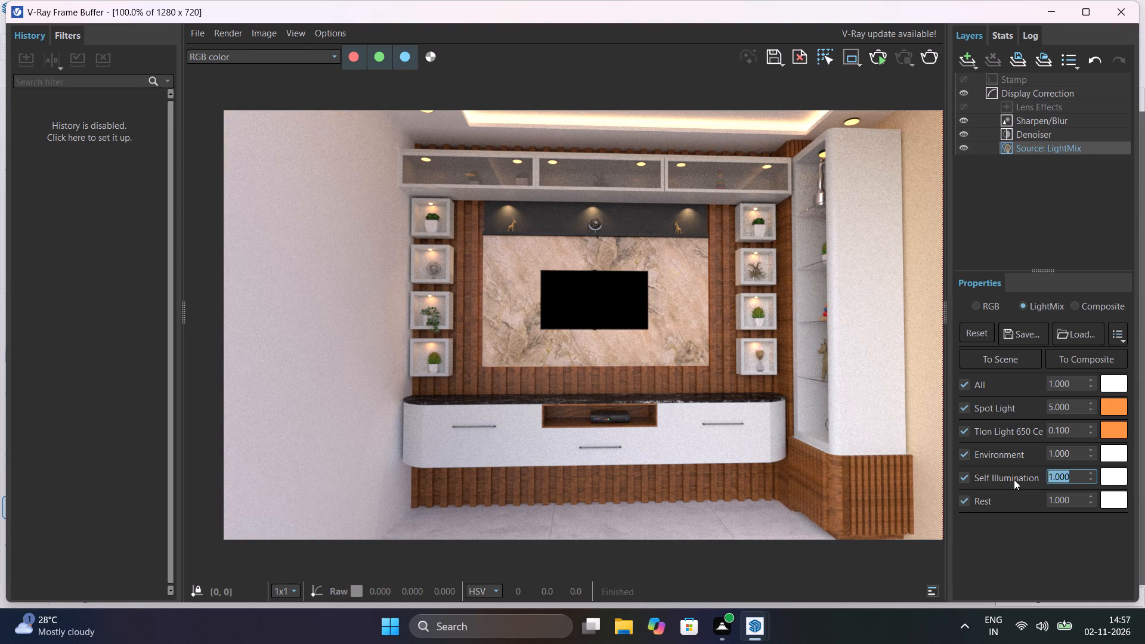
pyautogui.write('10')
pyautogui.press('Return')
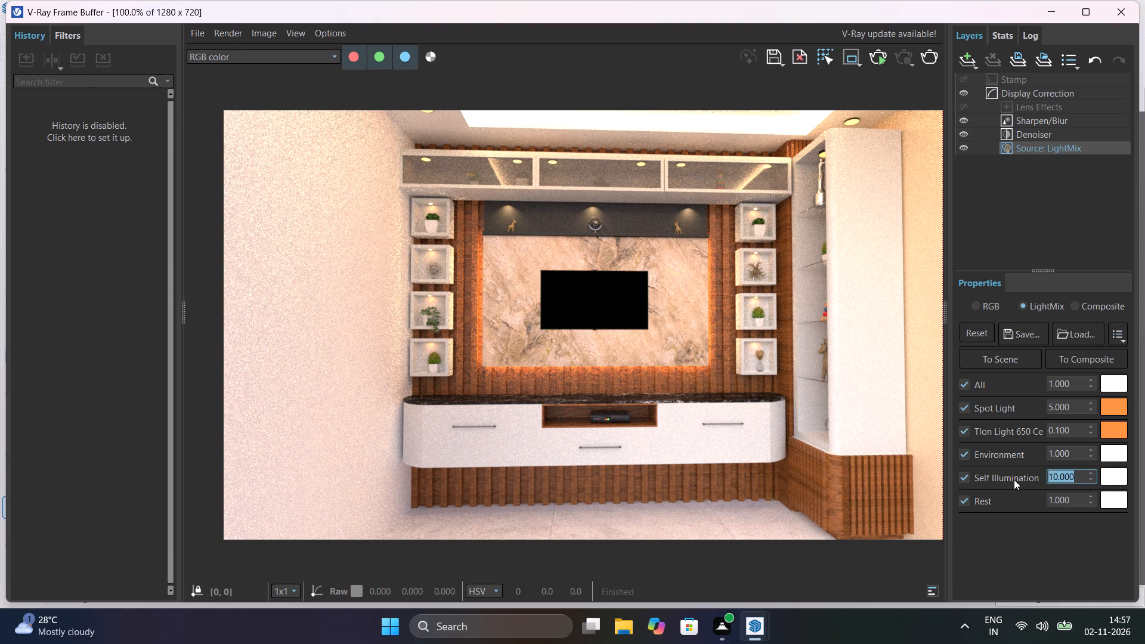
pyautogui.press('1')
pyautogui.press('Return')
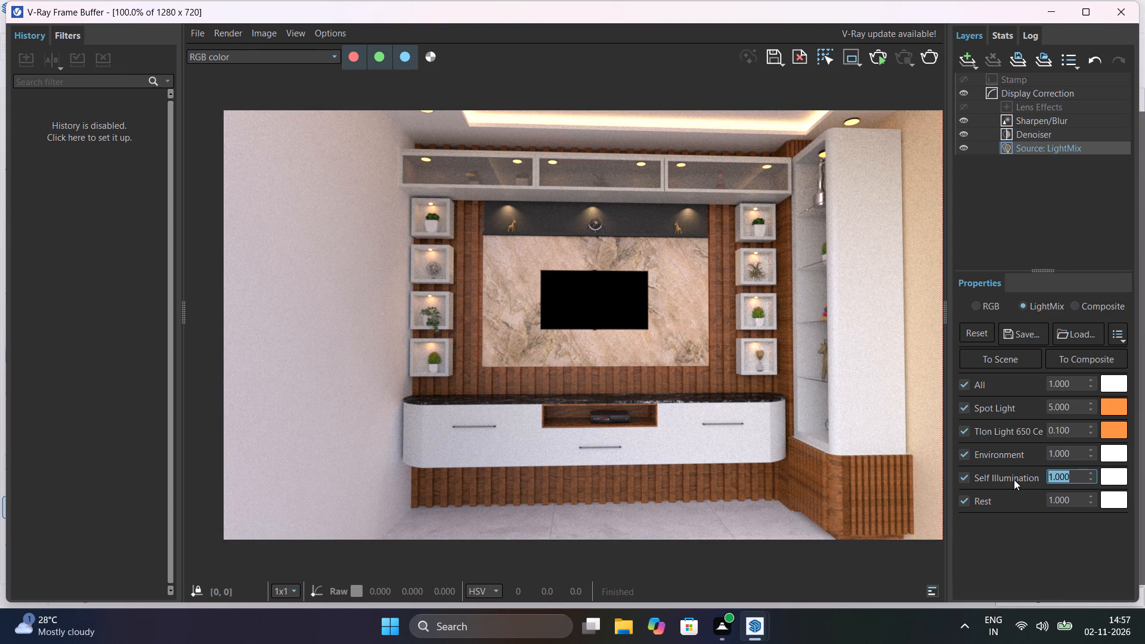
# Brighten the render by setting the Display Correction exposure to 2.5, trying 2.1 first.
pyautogui.click(1054, 97)
pyautogui.moveTo(1124, 354); pyautogui.dragTo(1059, 355)
pyautogui.press('2')
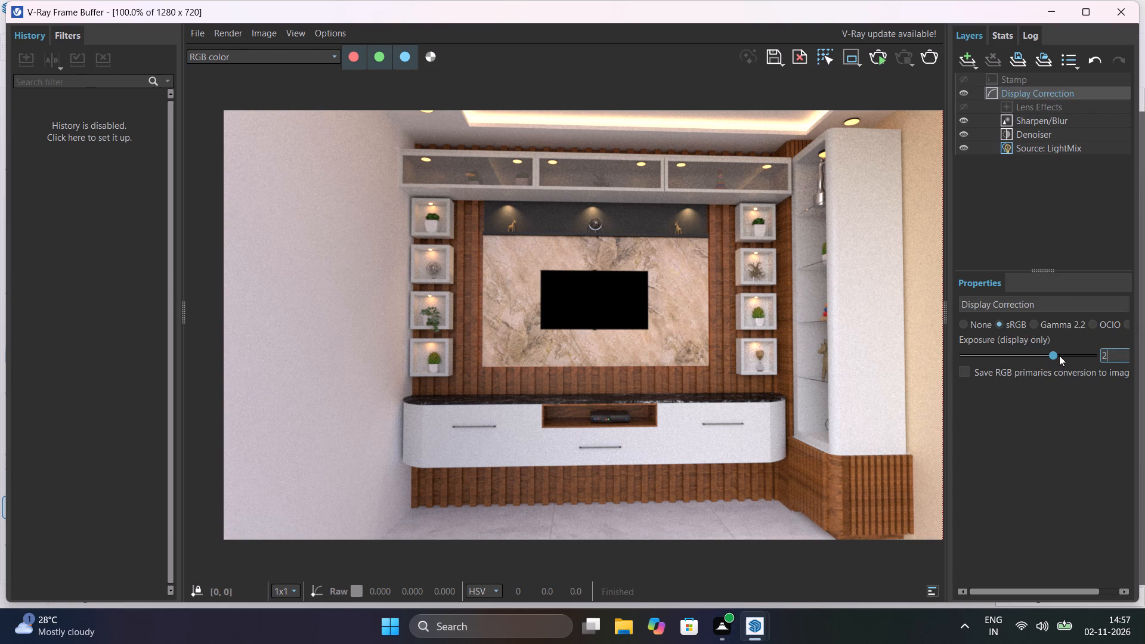
pyautogui.press('1')
pyautogui.press('Return')
pyautogui.write('2.1')
pyautogui.press('Return')
pyautogui.write('2.5')
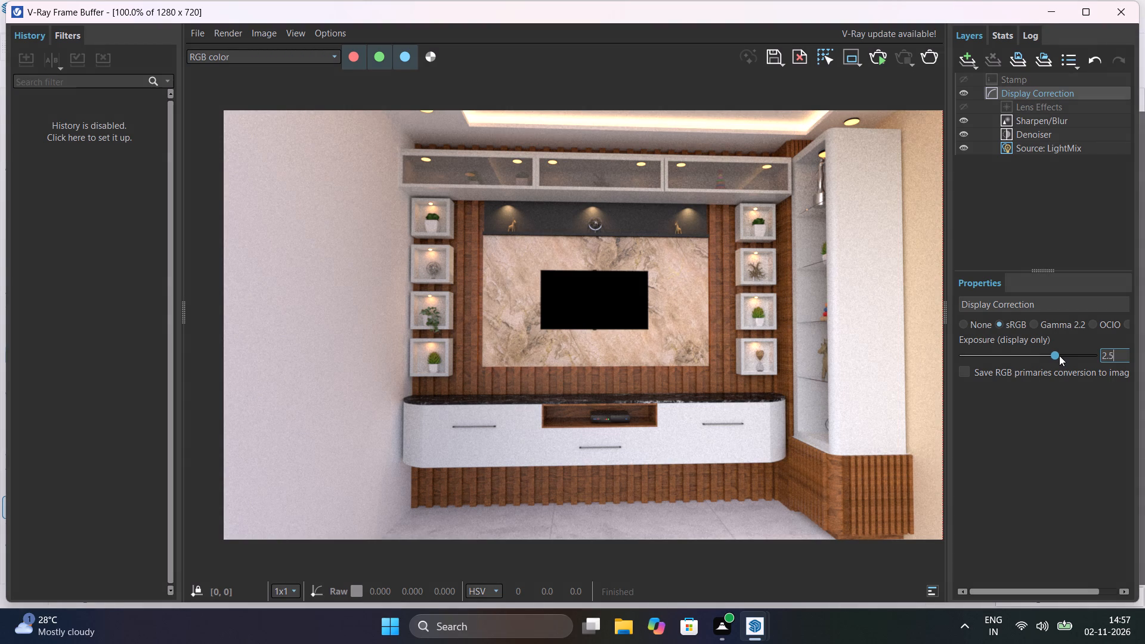
pyautogui.press('Return')
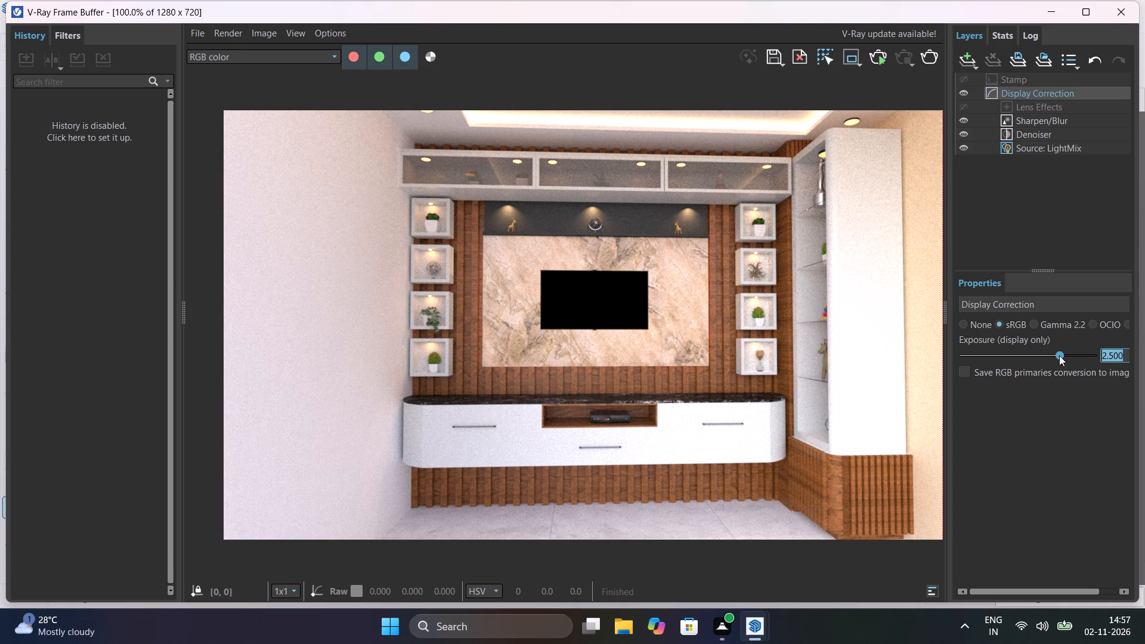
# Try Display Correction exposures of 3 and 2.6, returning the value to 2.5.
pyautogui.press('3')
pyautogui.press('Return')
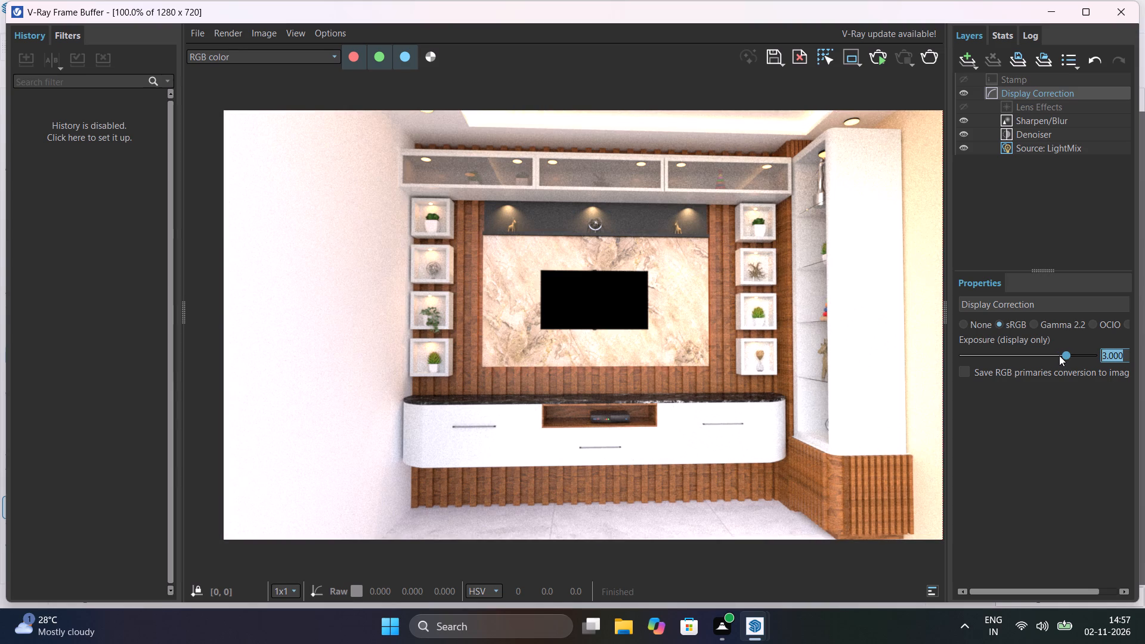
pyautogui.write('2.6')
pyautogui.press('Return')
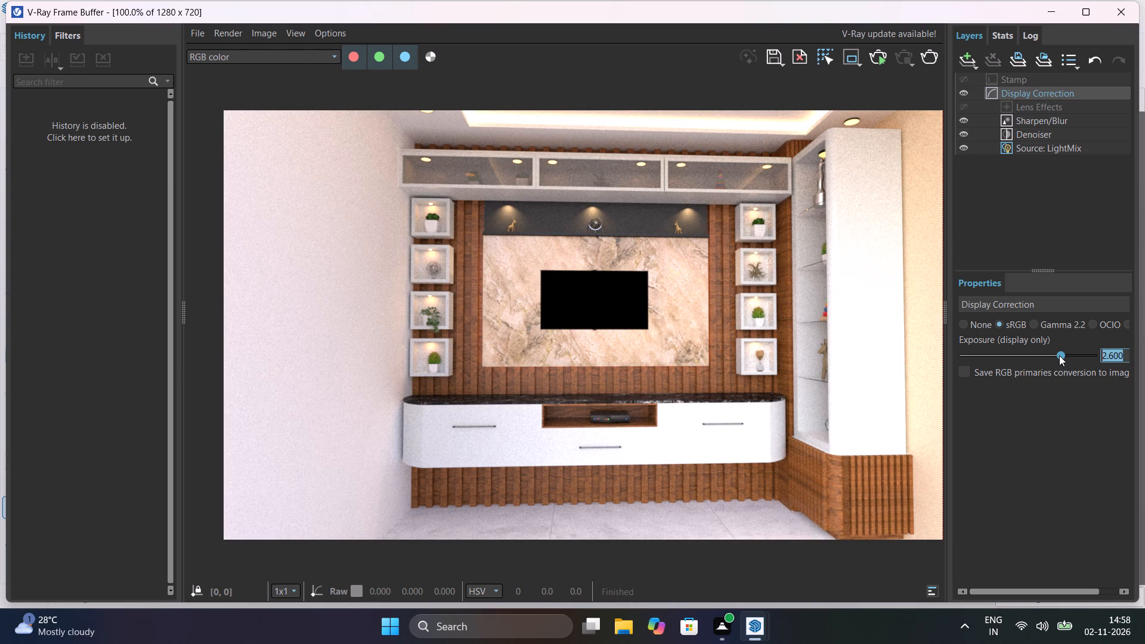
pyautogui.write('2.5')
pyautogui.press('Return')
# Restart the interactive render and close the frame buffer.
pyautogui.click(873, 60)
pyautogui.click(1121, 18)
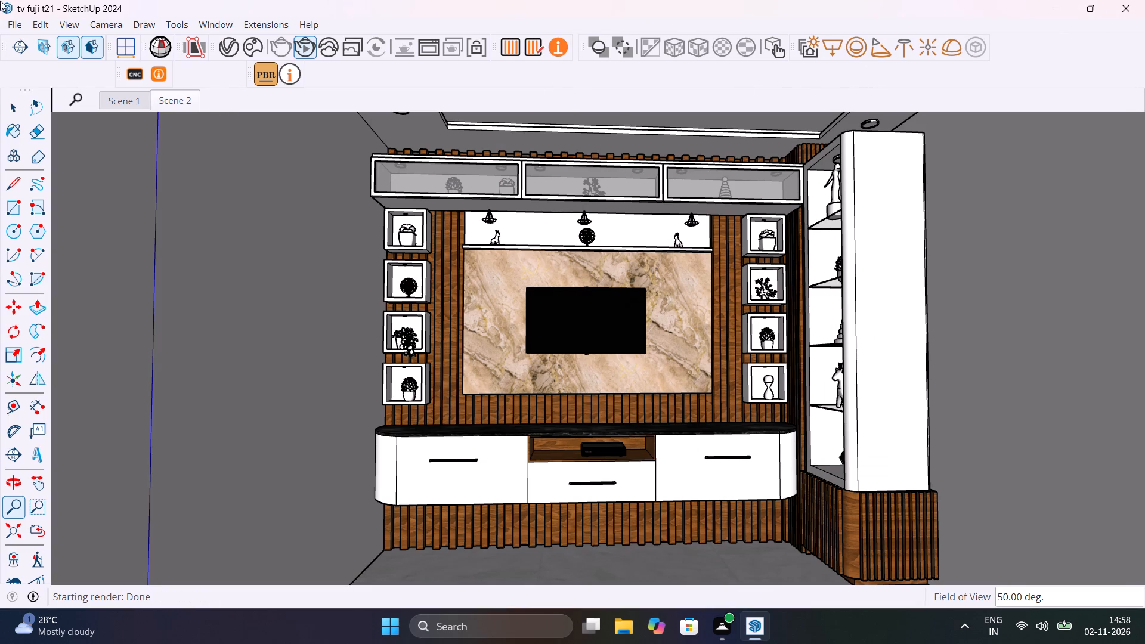
# In the V-Ray render settings, stop the interactive render and set the render quality to High.
pyautogui.click(218, 41)
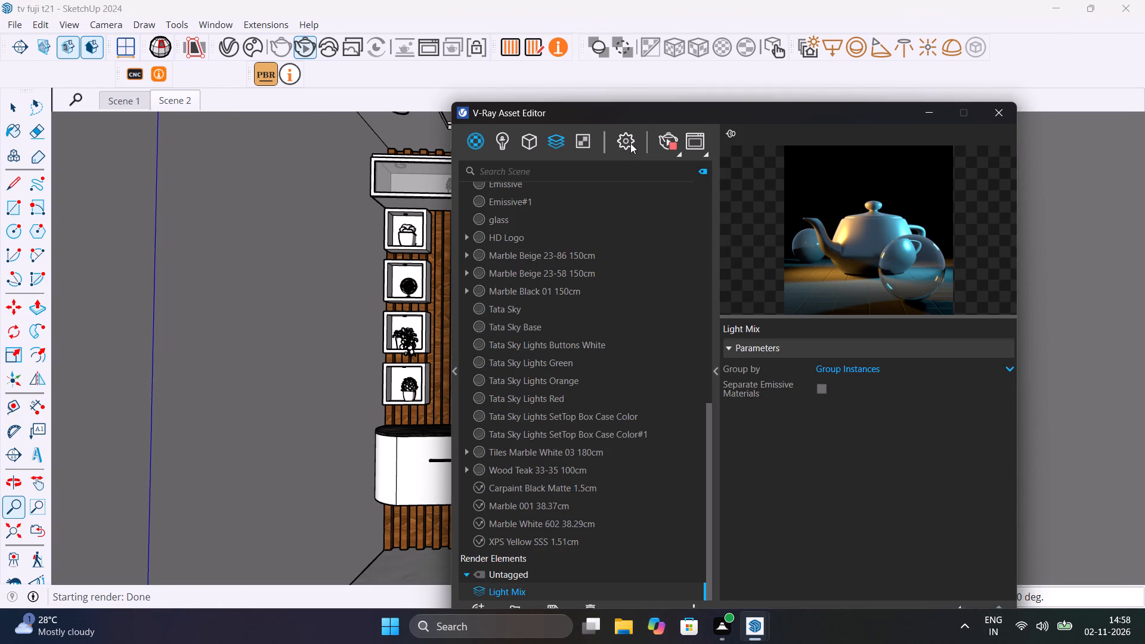
pyautogui.click(630, 143)
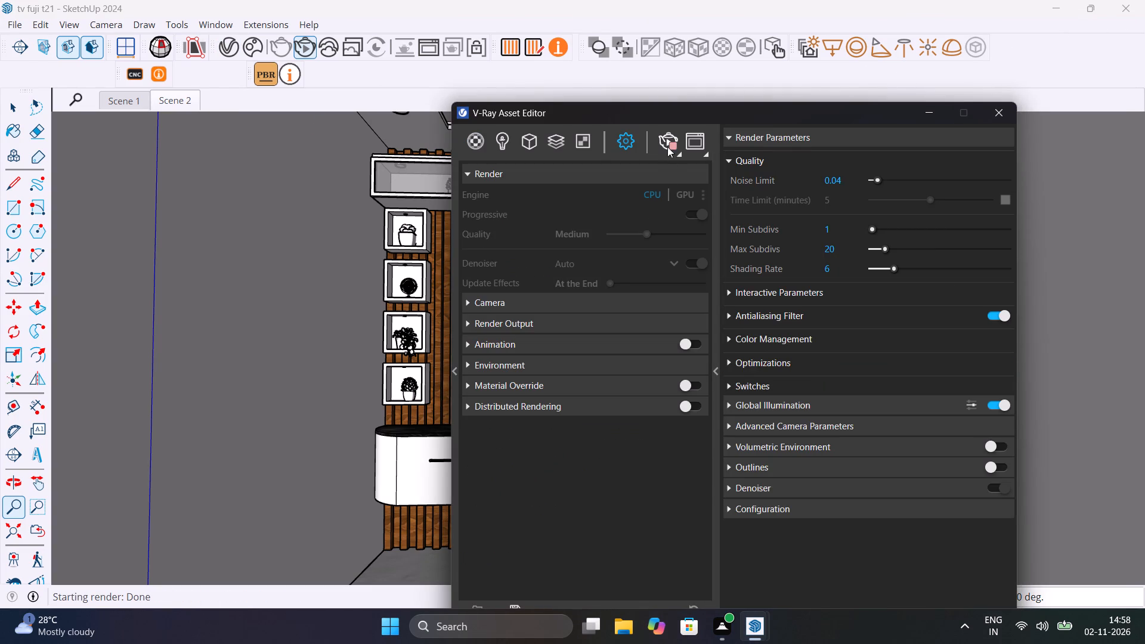
pyautogui.click(667, 144)
pyautogui.click(681, 235)
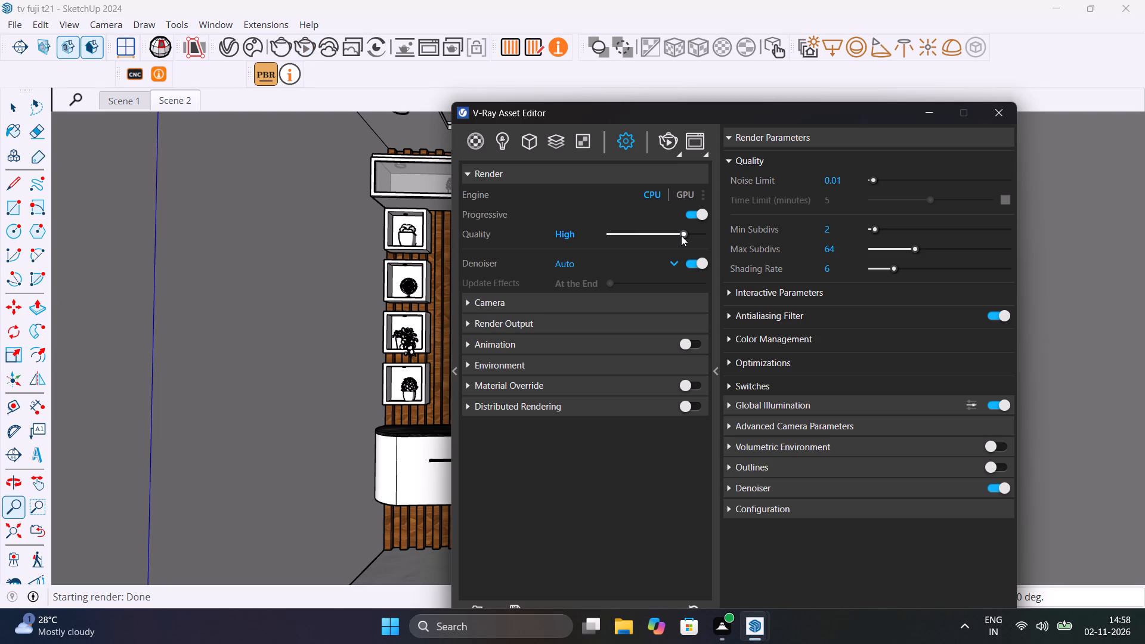
# Set the render output image width to 3080 and close the Asset Editor.
pyautogui.click(559, 322)
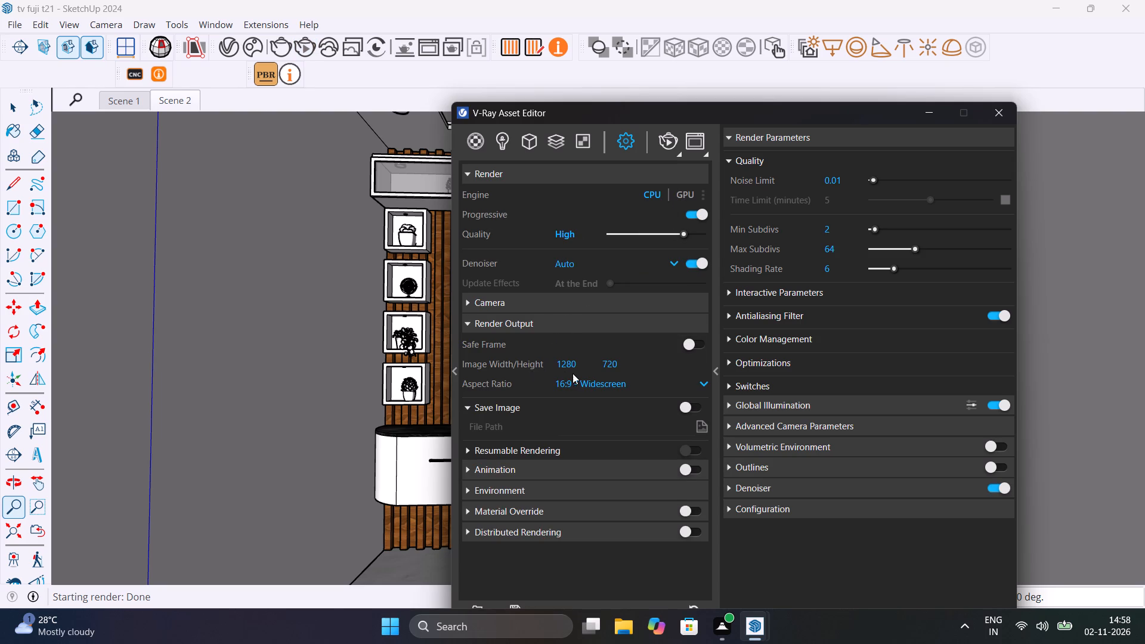
pyautogui.moveTo(583, 363); pyautogui.dragTo(514, 355)
pyautogui.write('3080')
pyautogui.press('Return')
pyautogui.click(1002, 114)
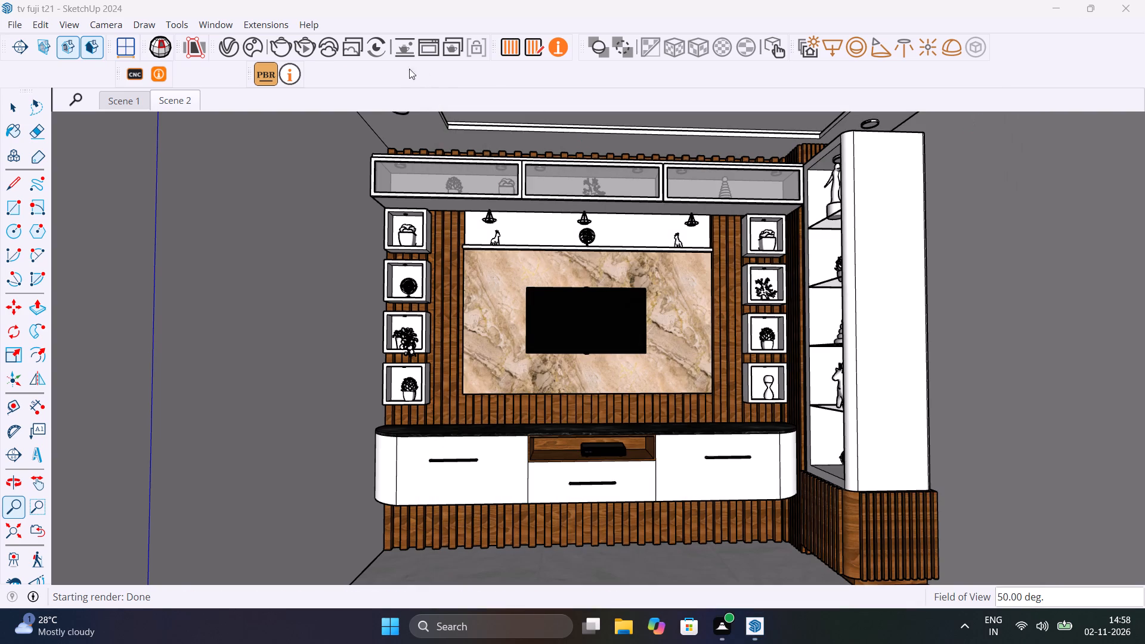
# Start the final production render of Scene 2.
pyautogui.click(282, 46)
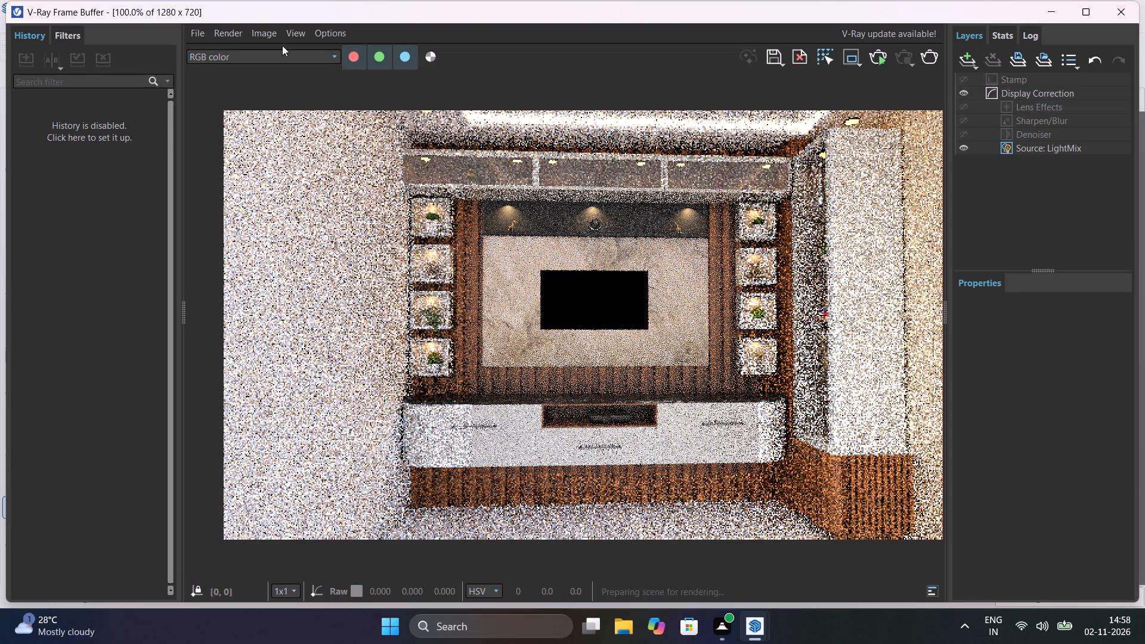
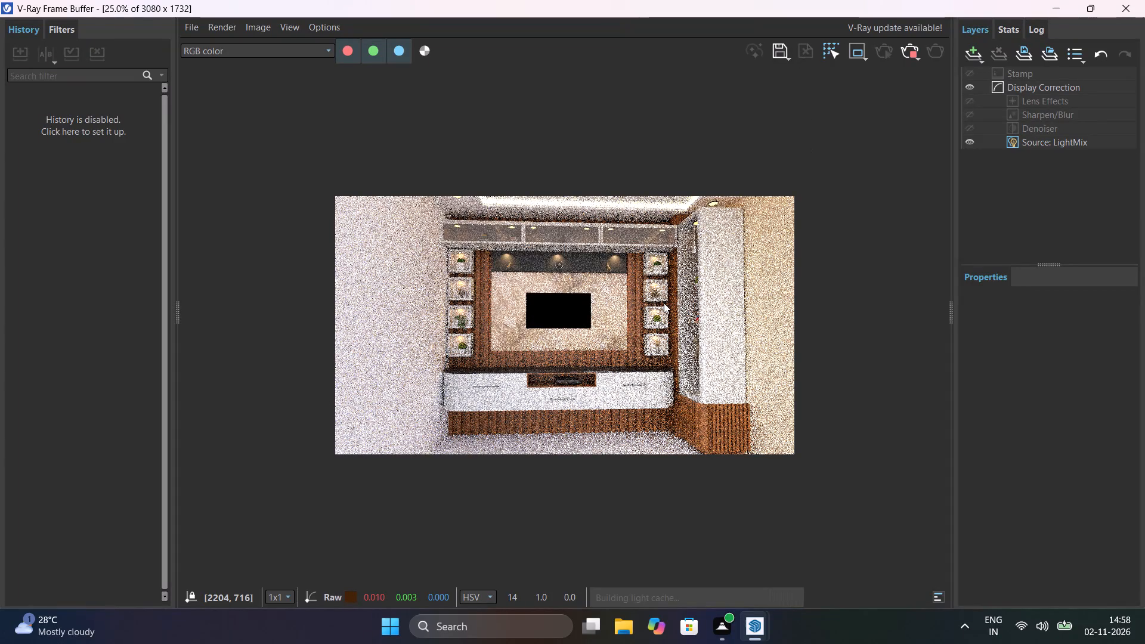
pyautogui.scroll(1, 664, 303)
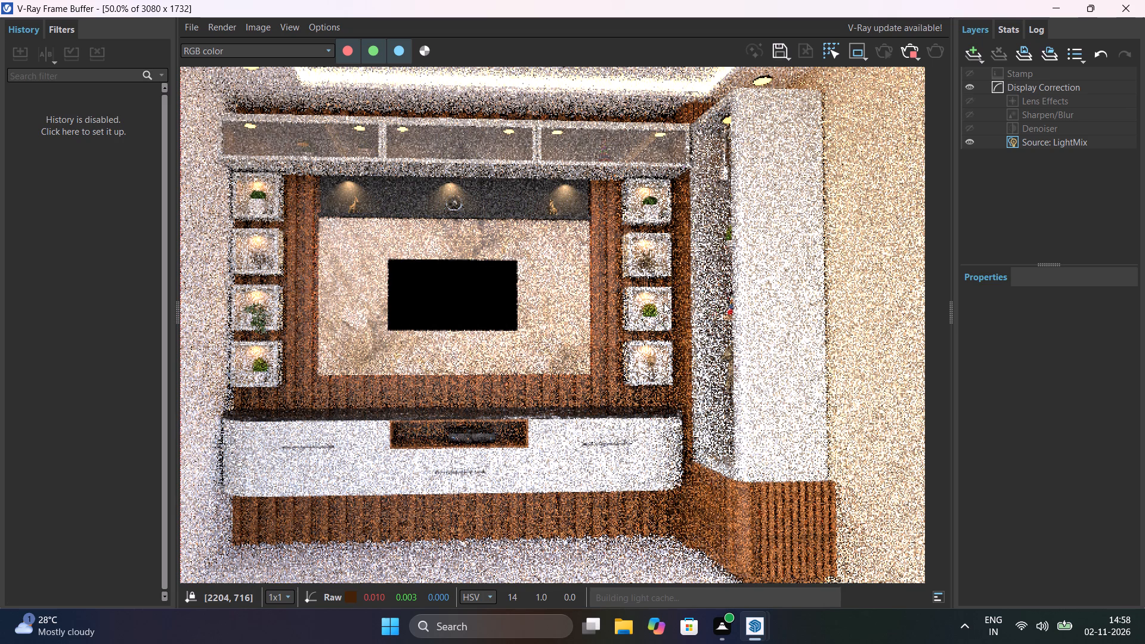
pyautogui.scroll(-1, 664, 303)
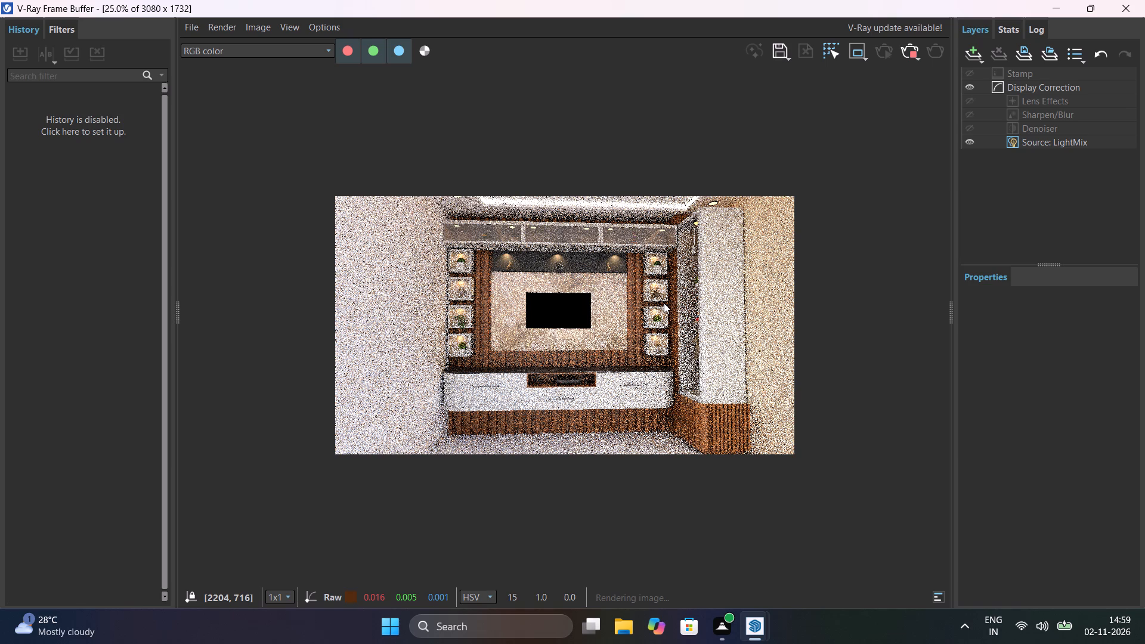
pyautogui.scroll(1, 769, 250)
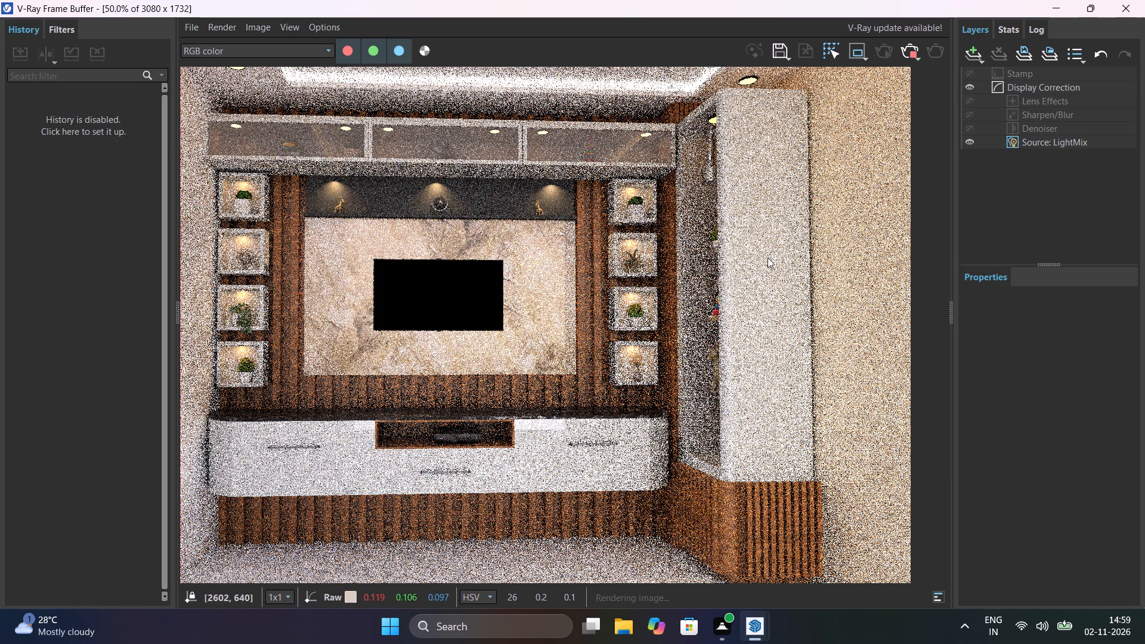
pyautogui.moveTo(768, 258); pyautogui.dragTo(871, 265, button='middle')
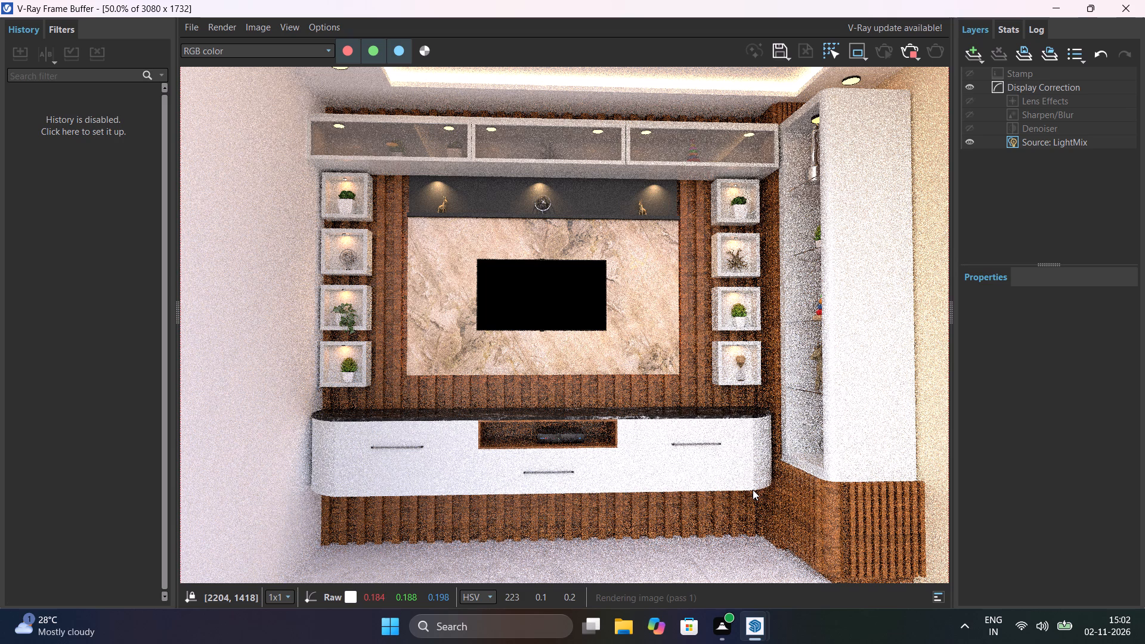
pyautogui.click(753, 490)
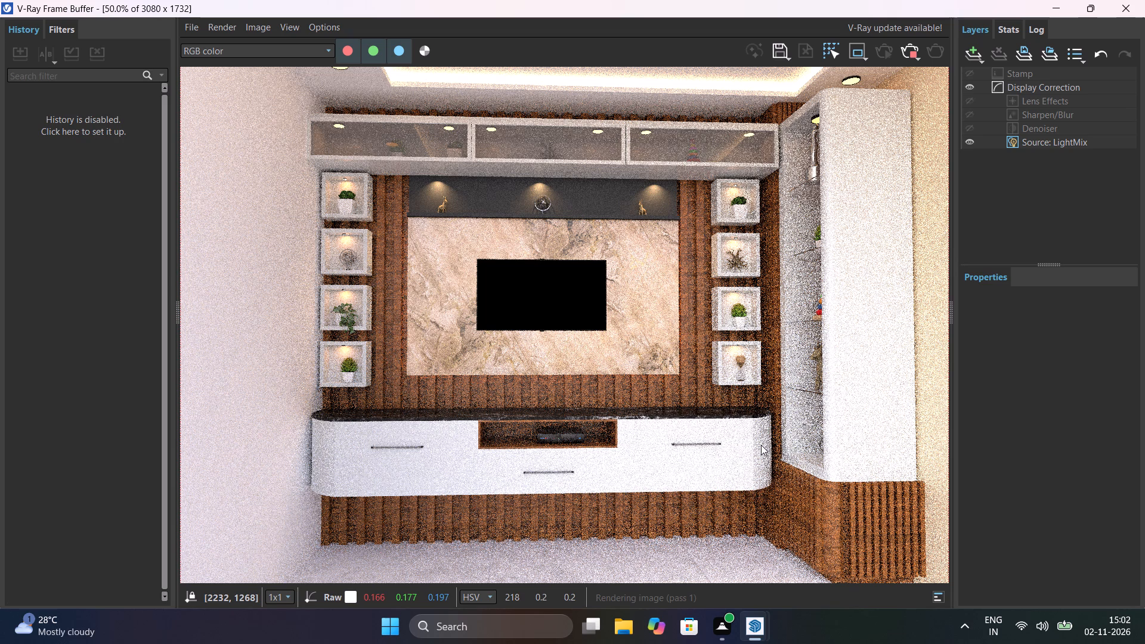
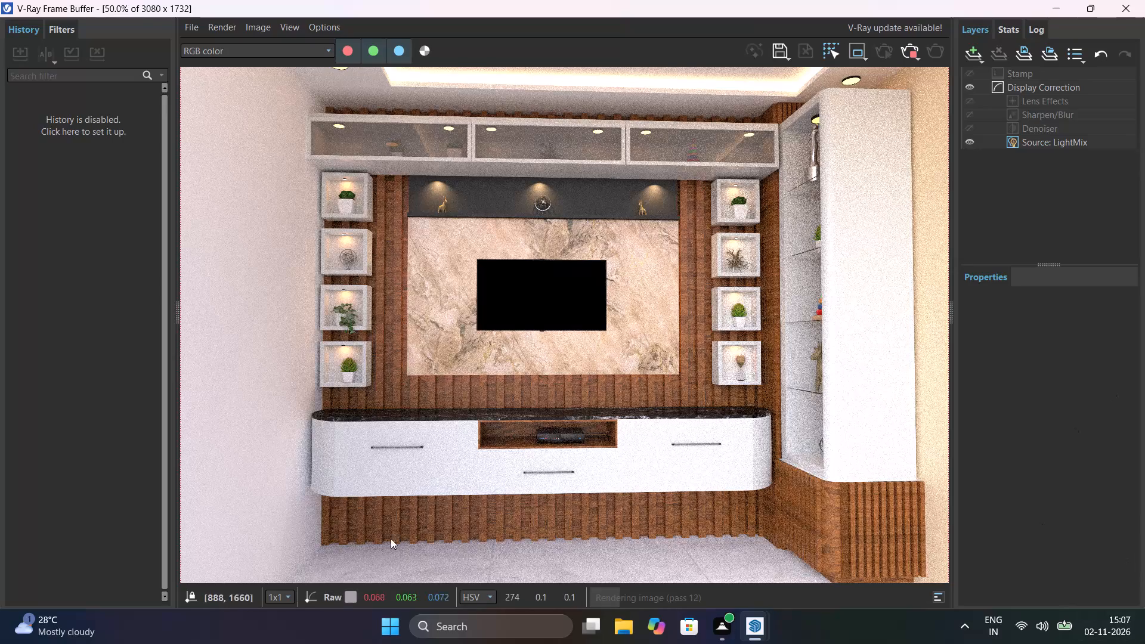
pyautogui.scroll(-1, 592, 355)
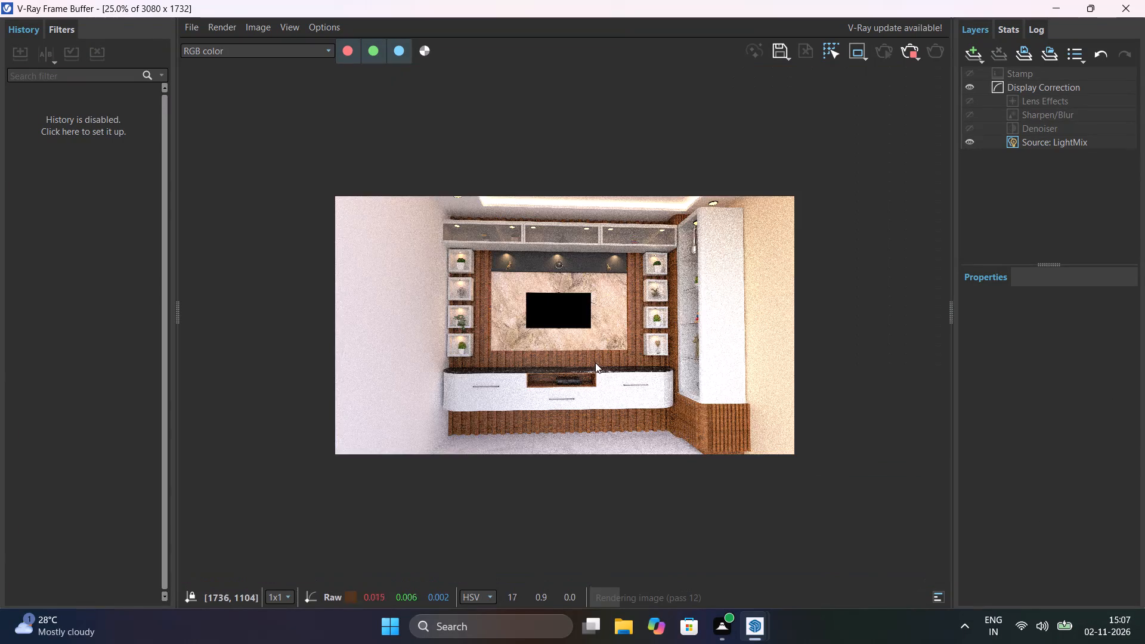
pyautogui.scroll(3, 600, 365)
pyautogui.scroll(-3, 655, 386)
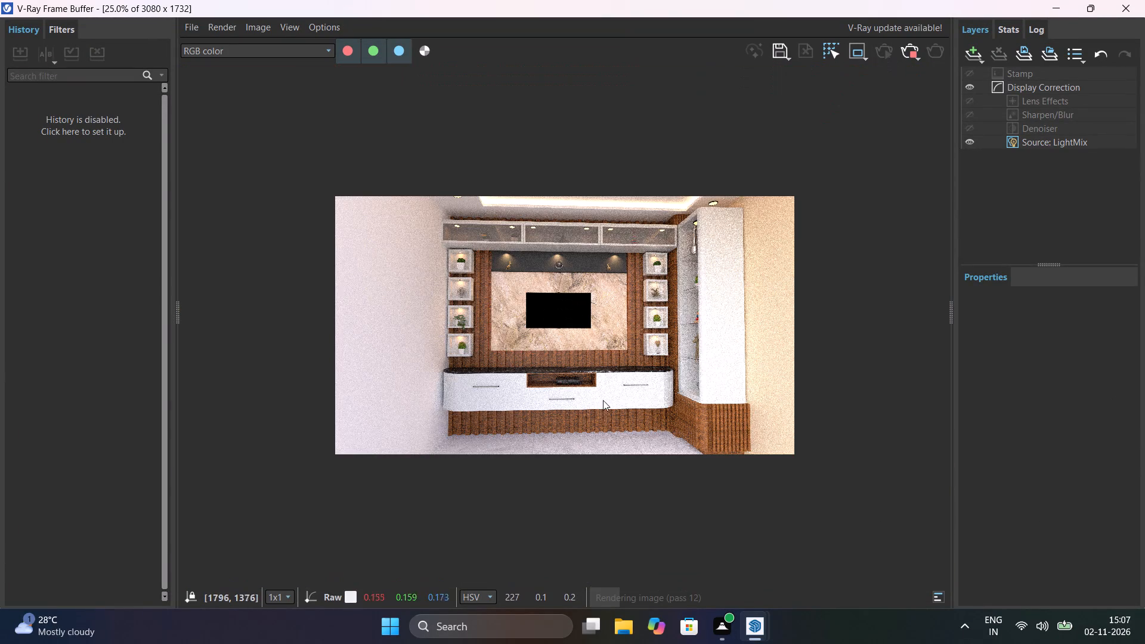
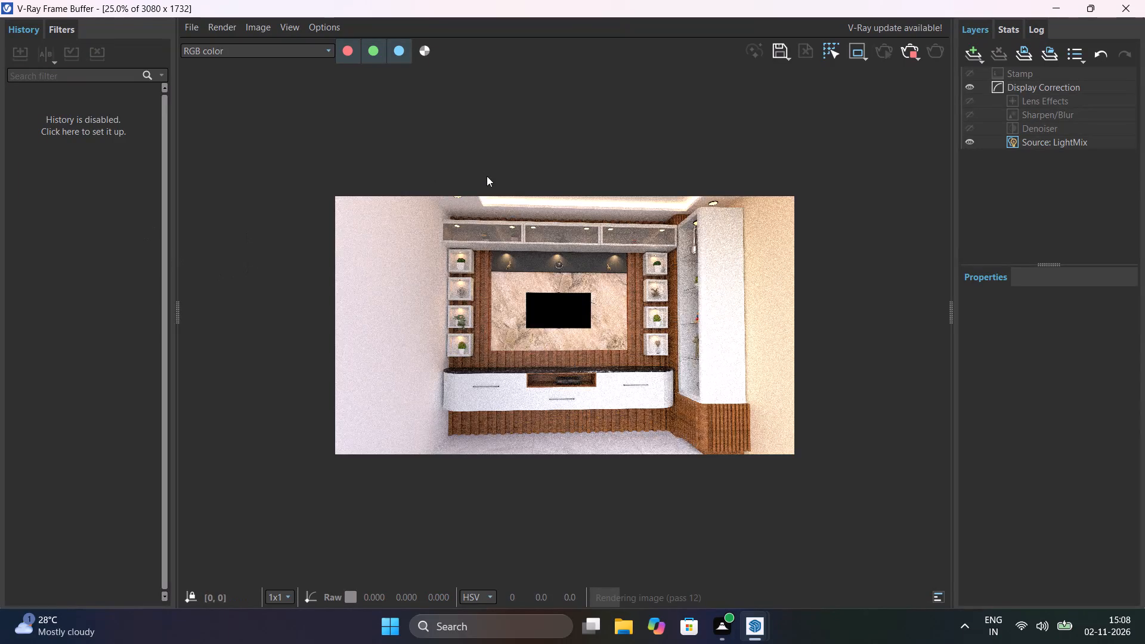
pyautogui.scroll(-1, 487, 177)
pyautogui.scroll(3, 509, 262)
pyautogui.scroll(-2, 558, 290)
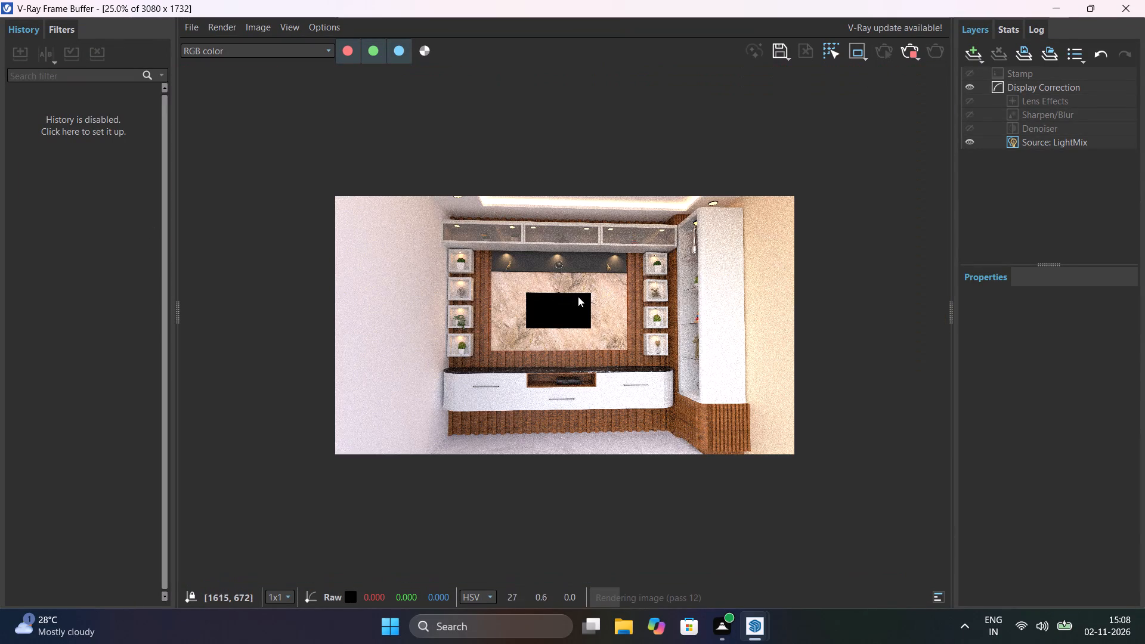
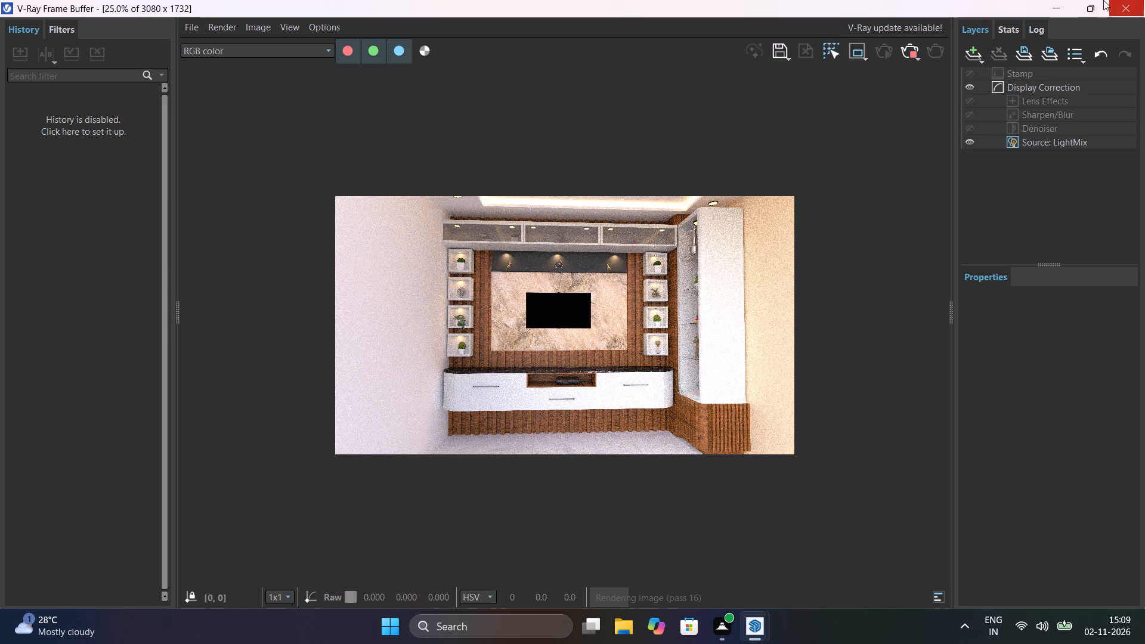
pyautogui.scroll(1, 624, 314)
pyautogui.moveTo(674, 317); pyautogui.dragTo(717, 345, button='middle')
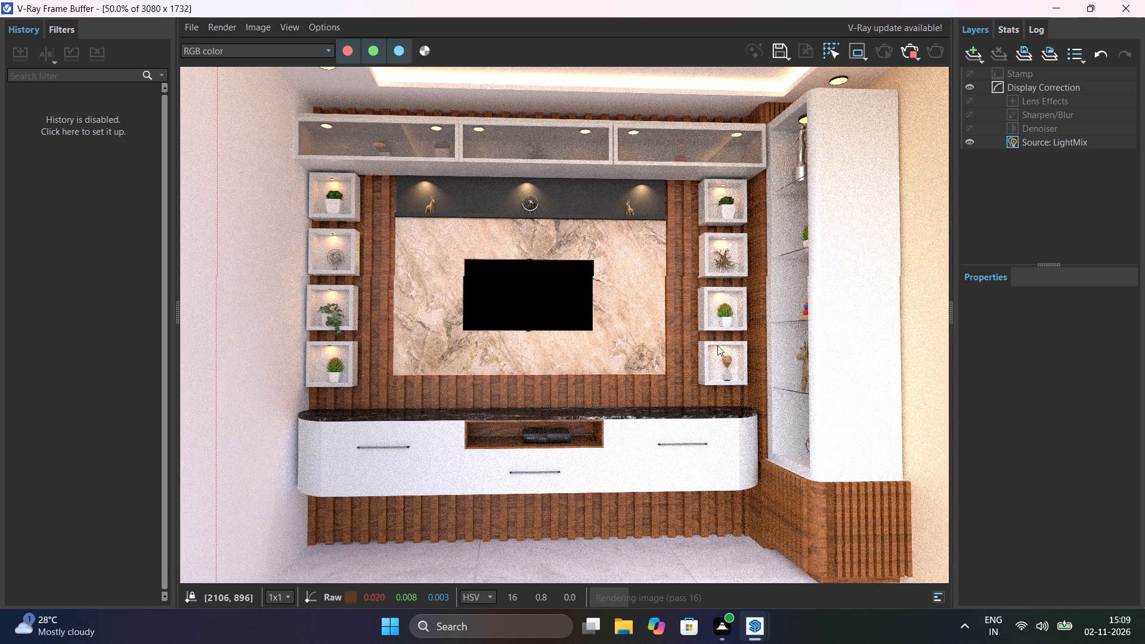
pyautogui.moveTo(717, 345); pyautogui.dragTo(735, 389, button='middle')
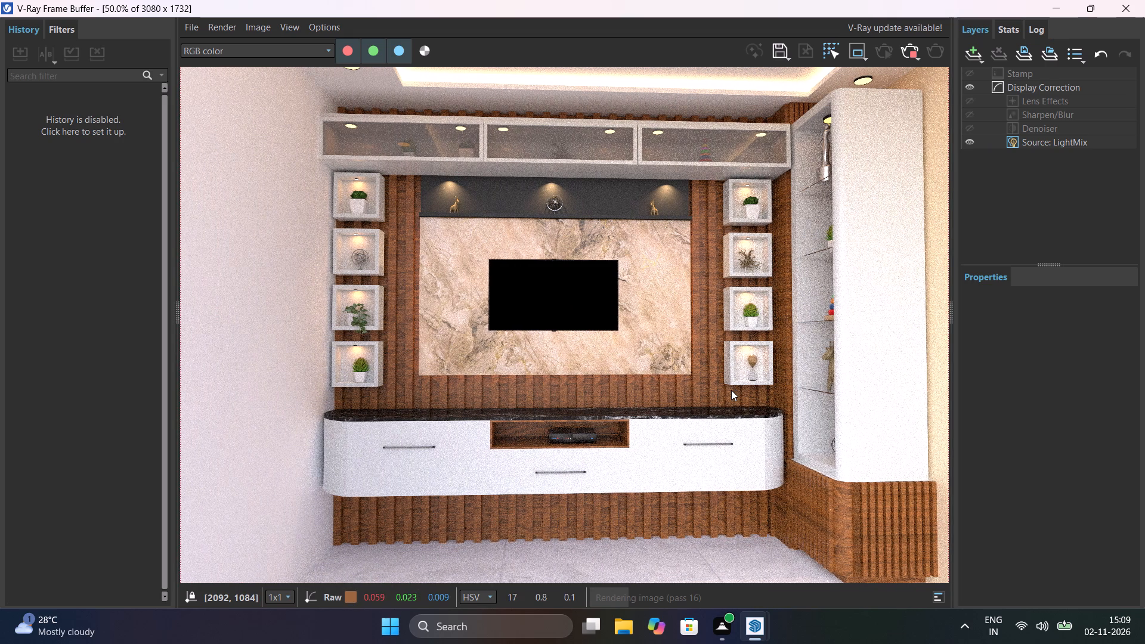
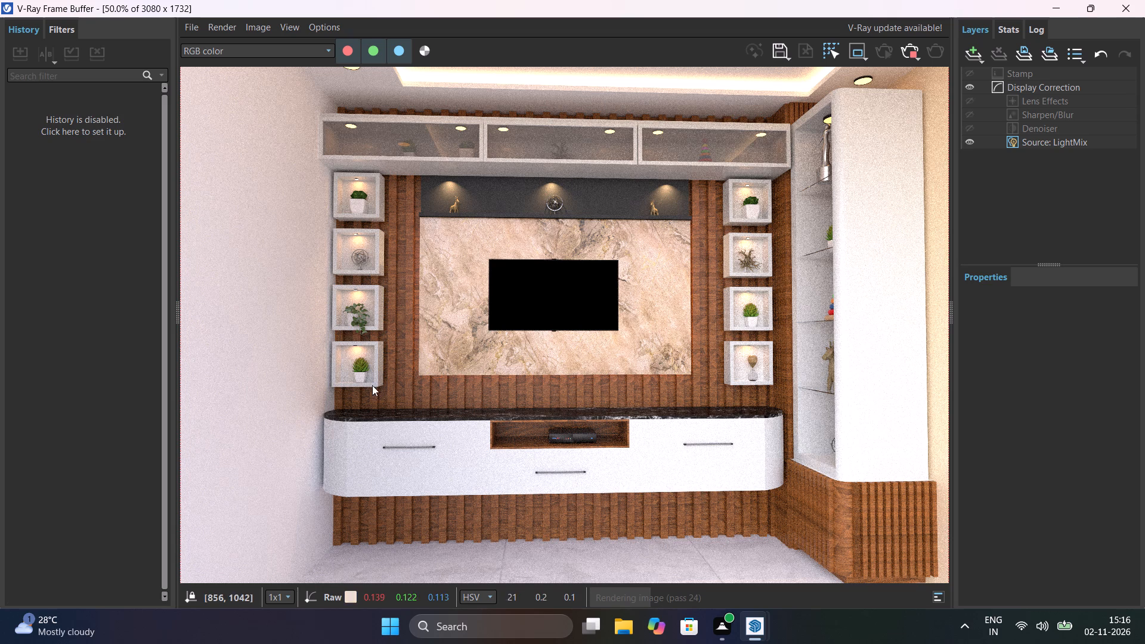
# Examine the in-progress render up close across the TV console, niche shelves, marble panel, overhead glass cabinets and side display unit.
pyautogui.scroll(1, 429, 394)
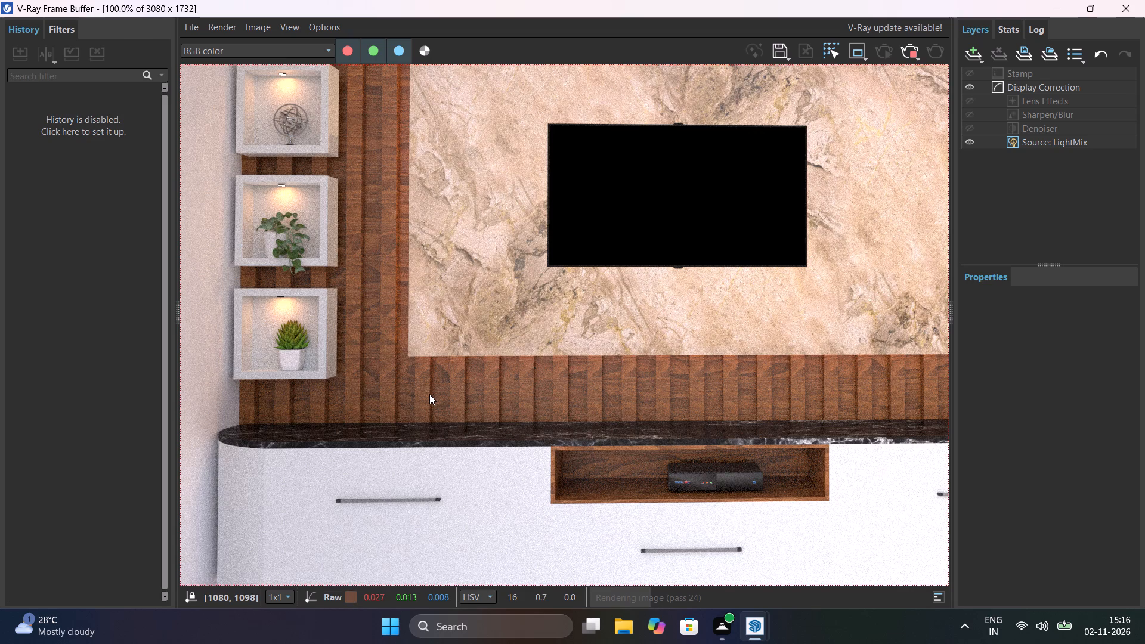
pyautogui.scroll(-1, 429, 394)
pyautogui.moveTo(429, 402); pyautogui.dragTo(394, 493, button='middle')
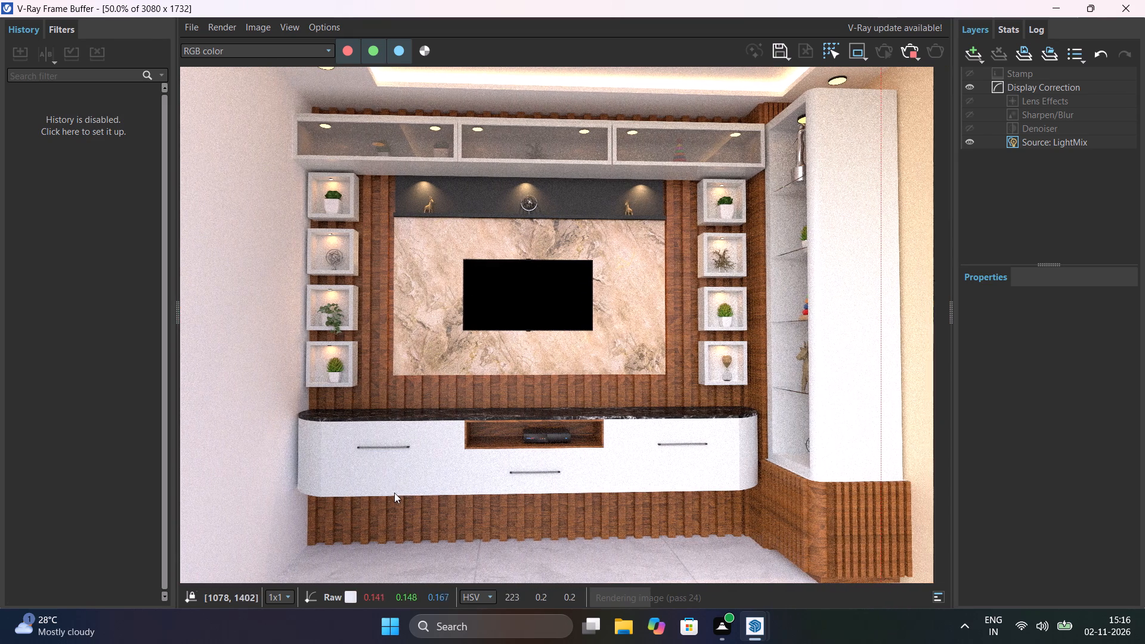
pyautogui.moveTo(394, 493); pyautogui.dragTo(394, 493, button='middle')
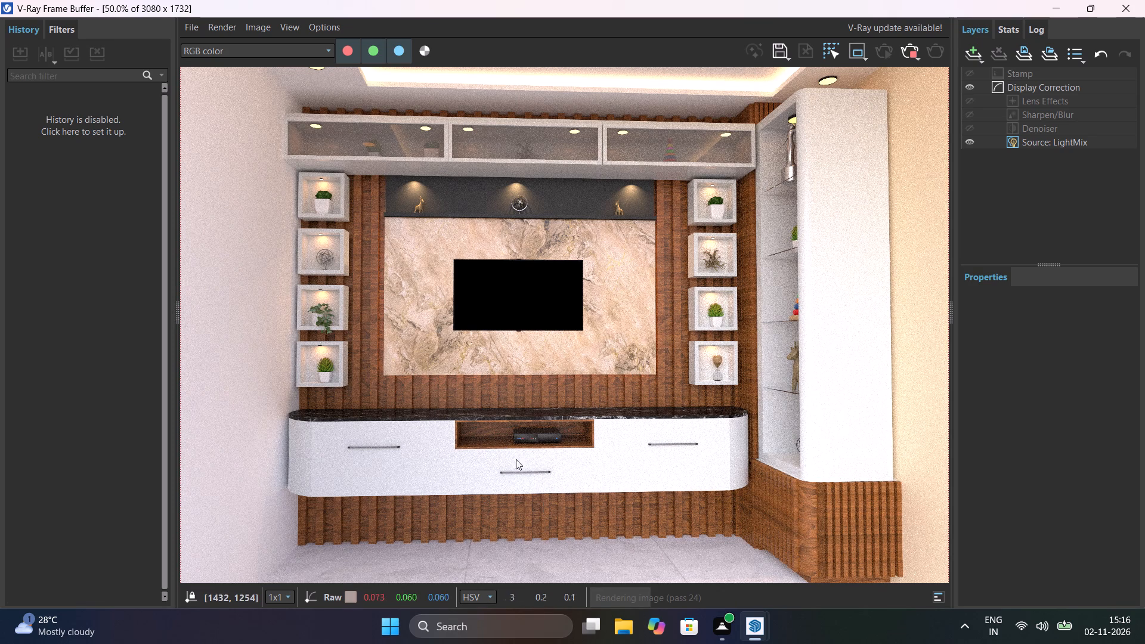
pyautogui.scroll(1, 545, 481)
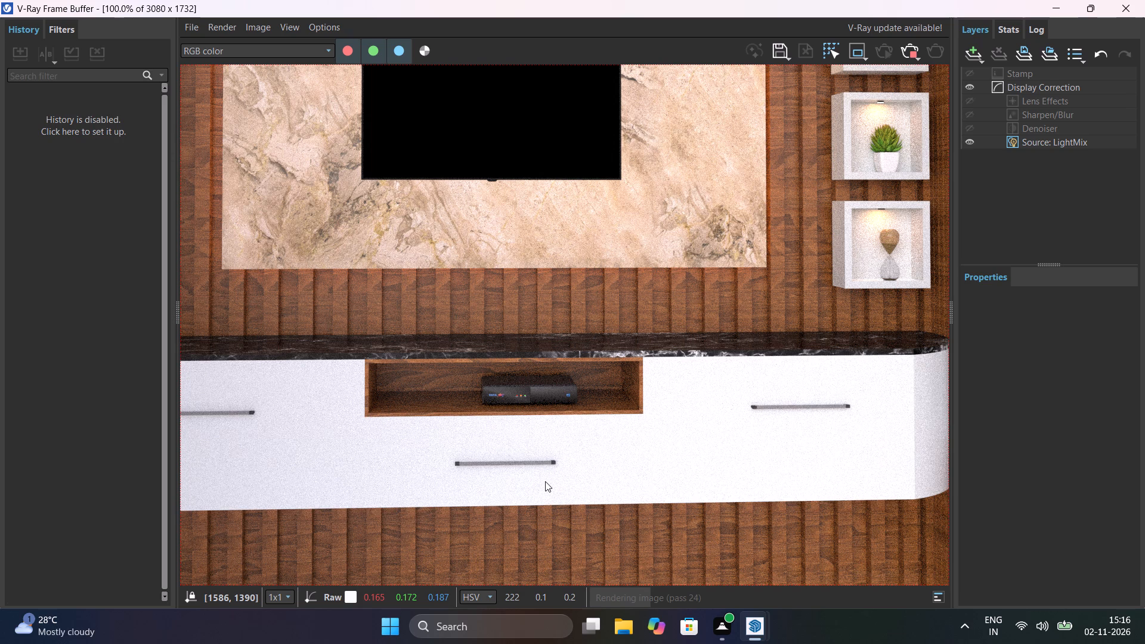
pyautogui.scroll(-1, 545, 481)
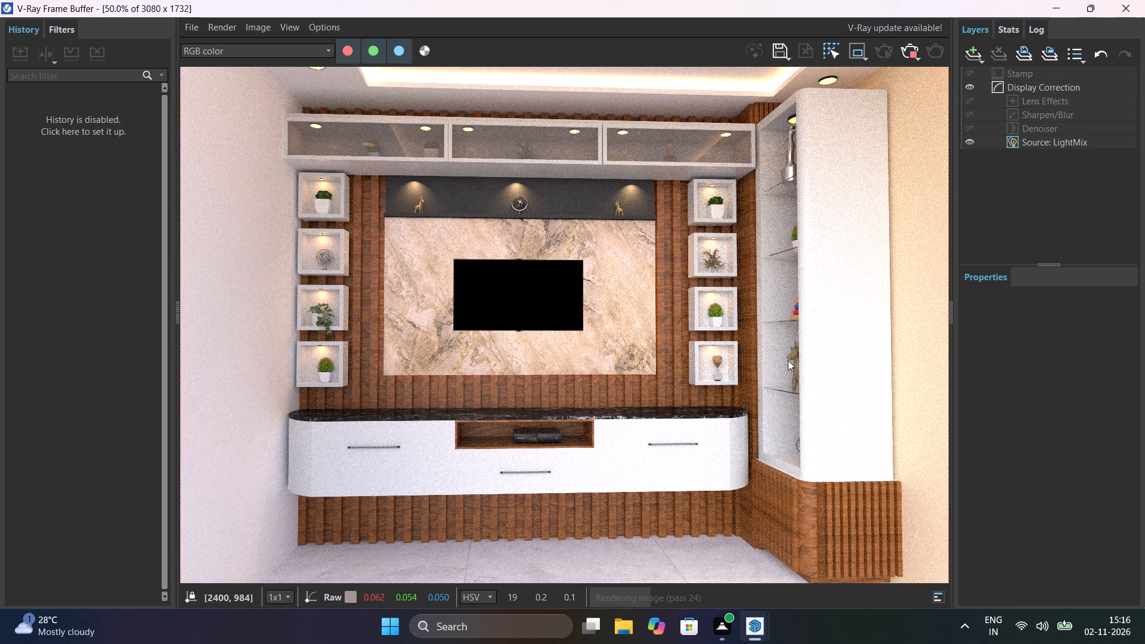
pyautogui.scroll(1, 690, 329)
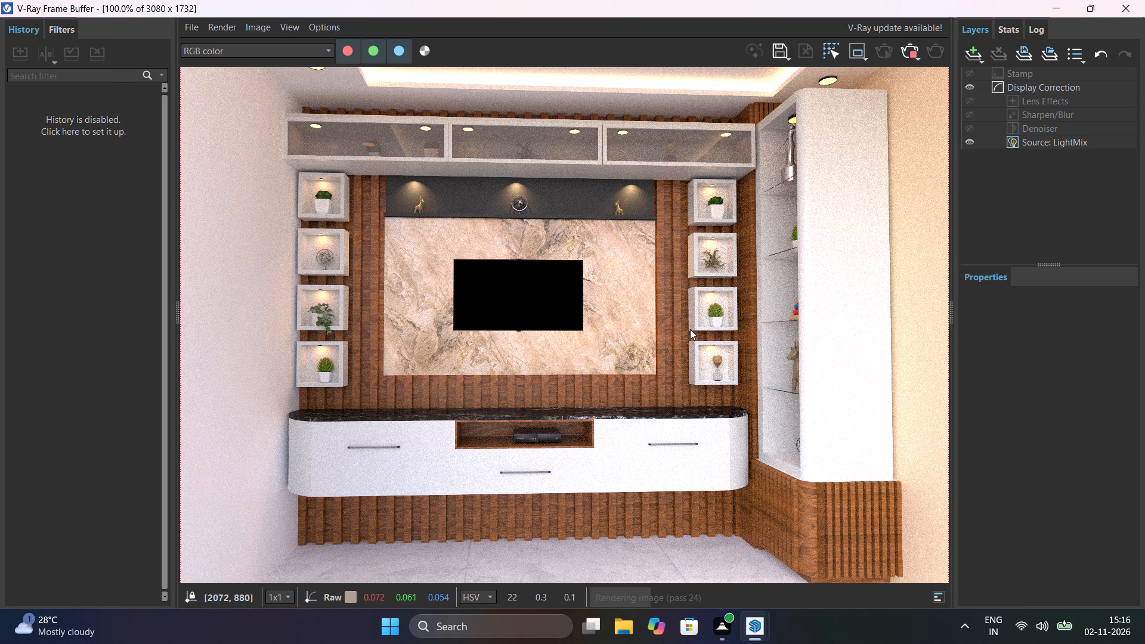
pyautogui.moveTo(688, 360); pyautogui.dragTo(736, 597, button='middle')
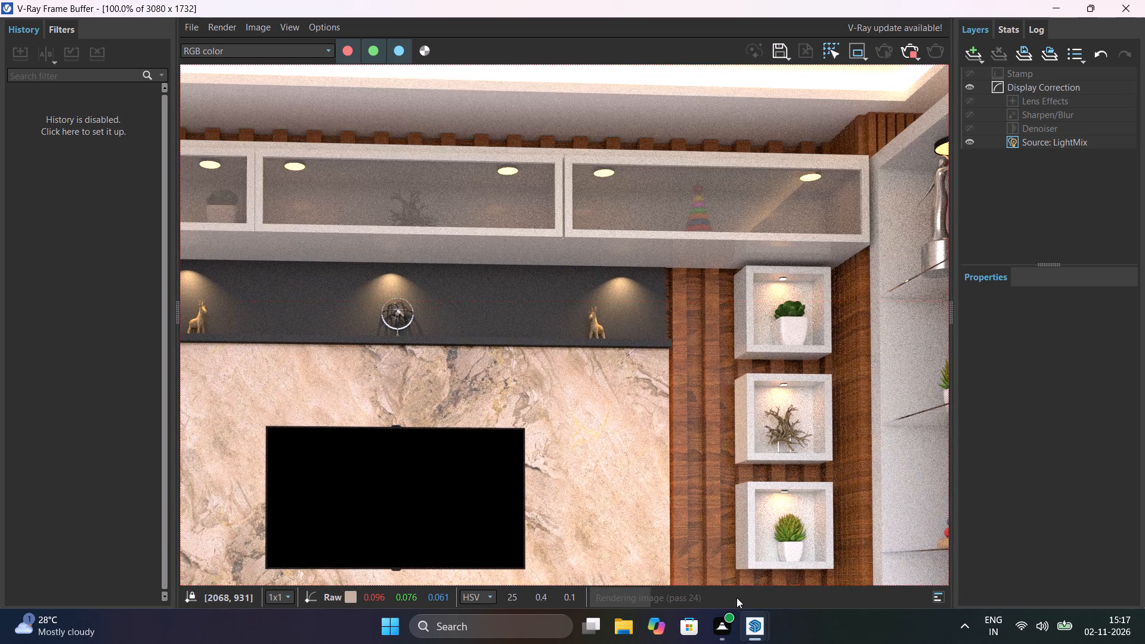
pyautogui.moveTo(736, 597); pyautogui.dragTo(720, 574, button='middle')
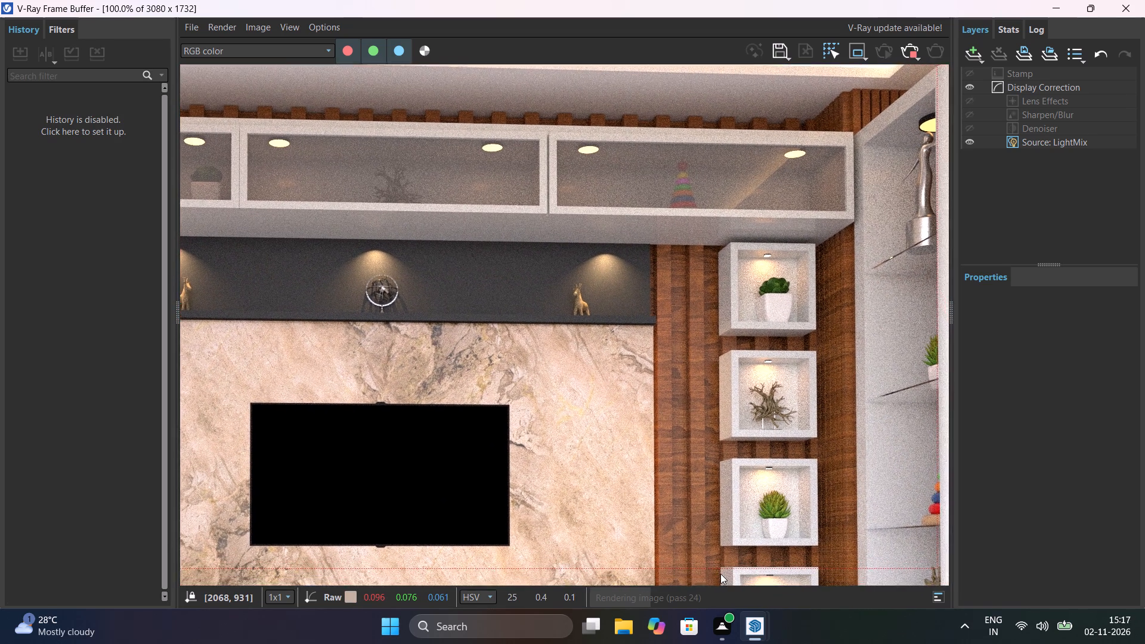
pyautogui.moveTo(720, 574); pyautogui.dragTo(848, 576, button='middle')
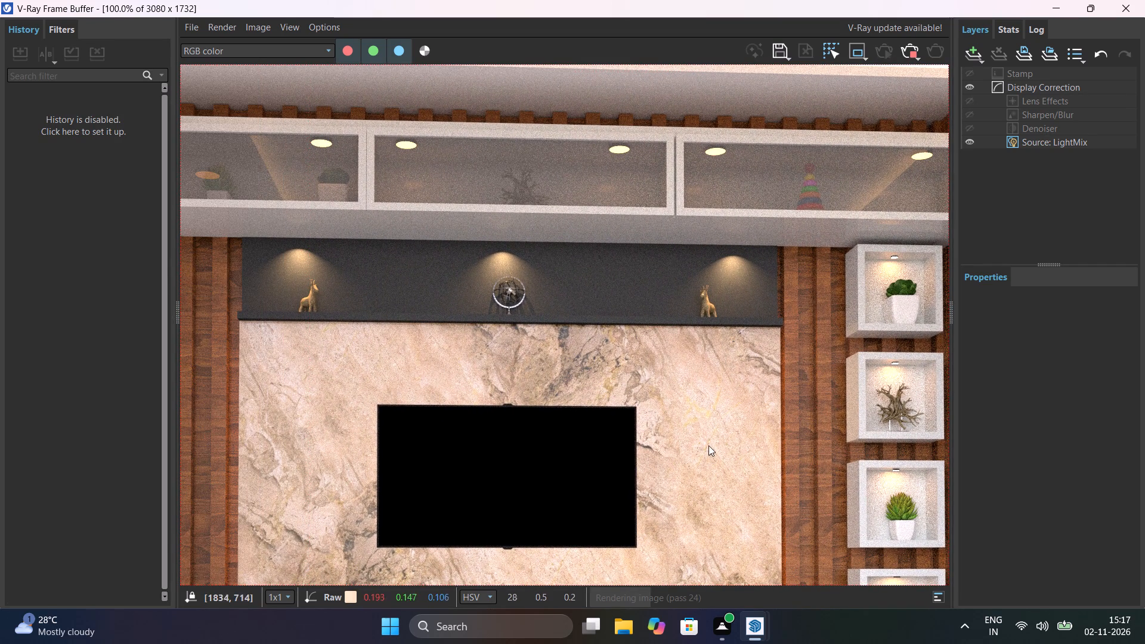
pyautogui.scroll(-2, 693, 395)
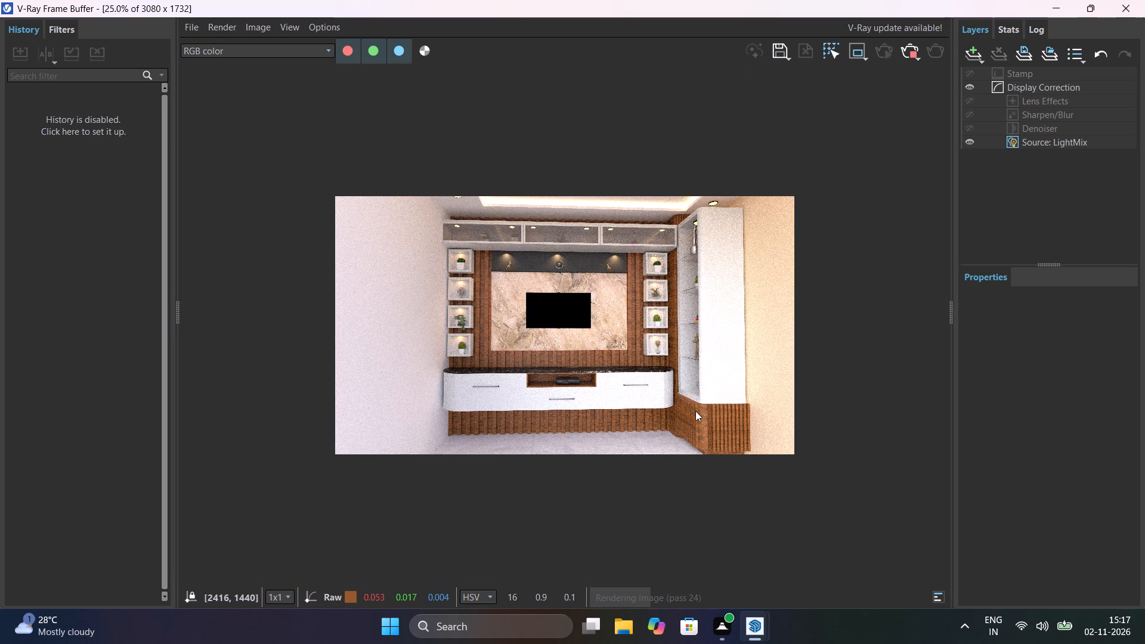
pyautogui.scroll(1, 695, 411)
pyautogui.moveTo(722, 404); pyautogui.dragTo(747, 407, button='middle')
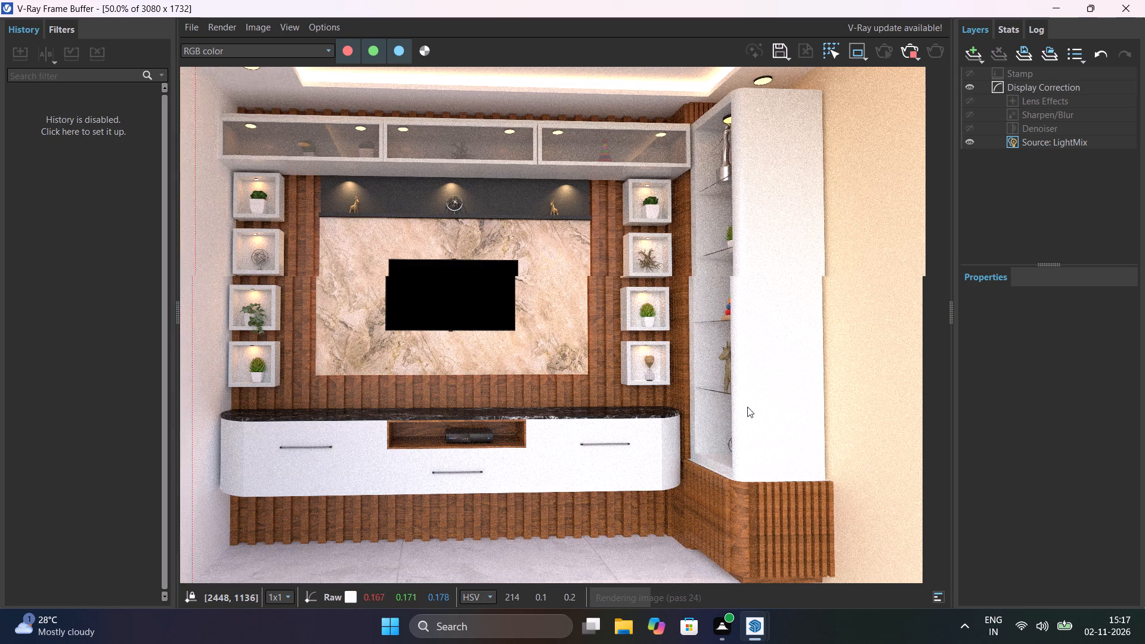
pyautogui.moveTo(747, 407); pyautogui.dragTo(824, 412, button='middle')
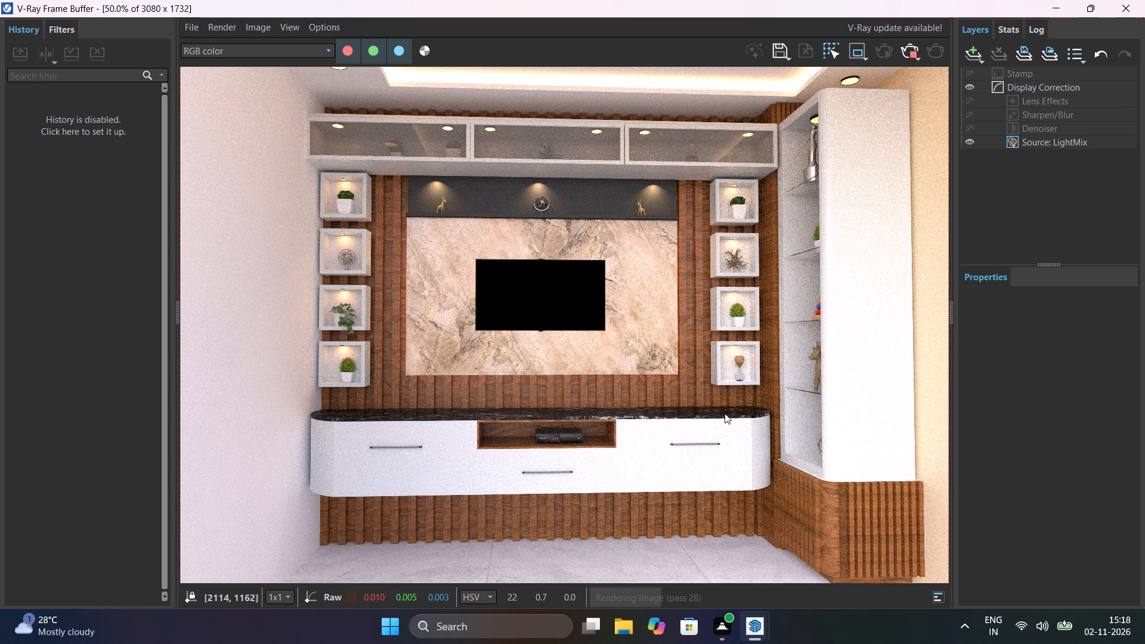
pyautogui.scroll(1, 725, 413)
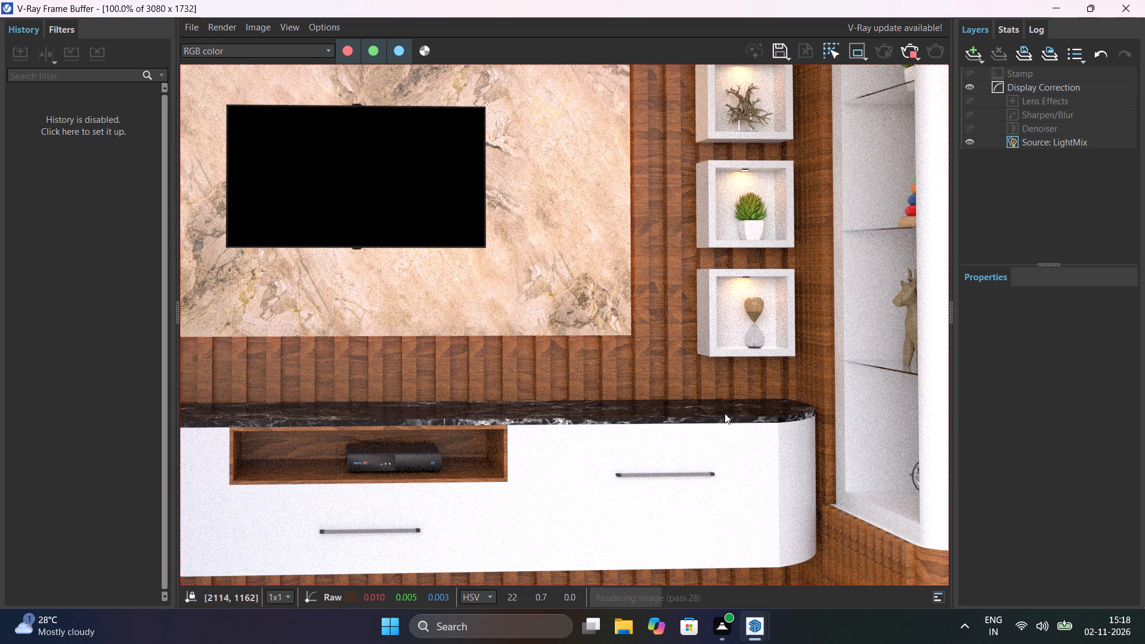
pyautogui.scroll(-1, 635, 382)
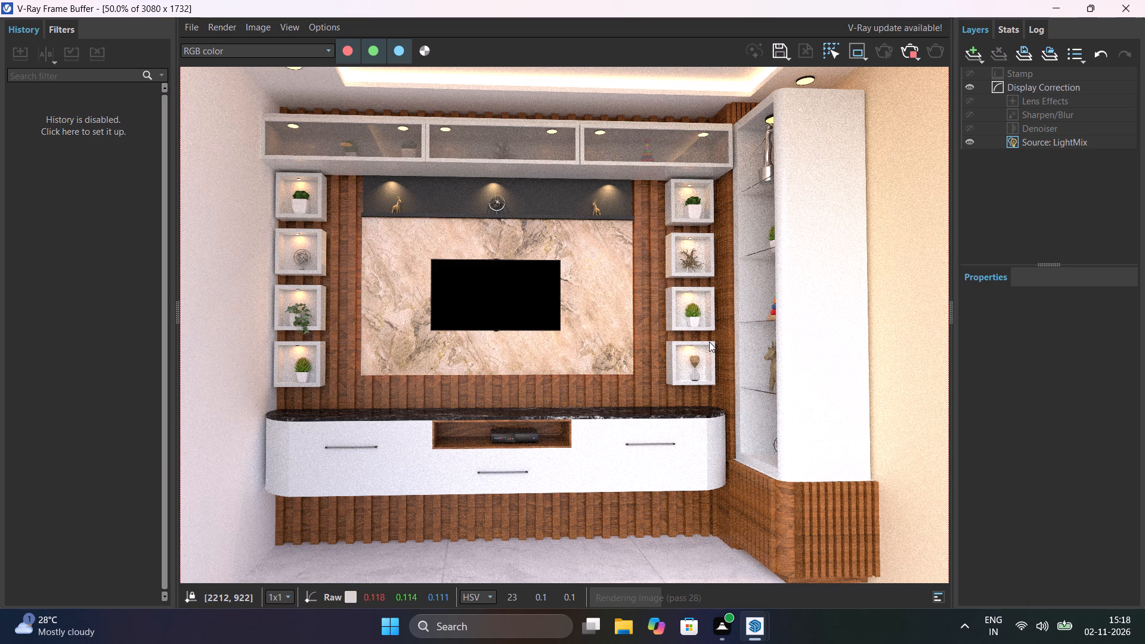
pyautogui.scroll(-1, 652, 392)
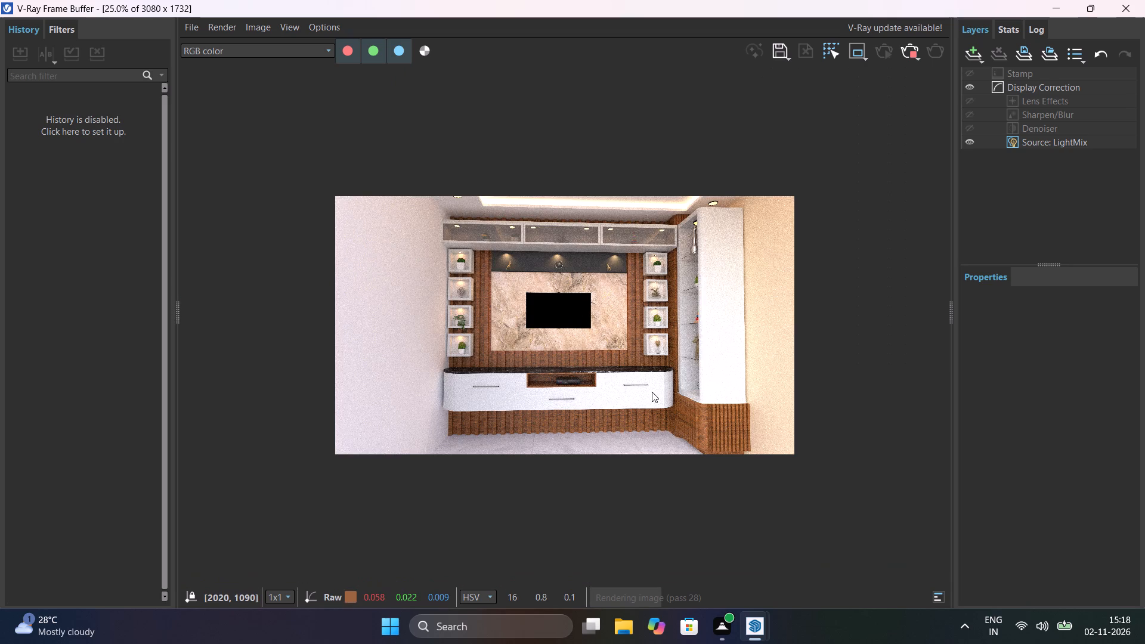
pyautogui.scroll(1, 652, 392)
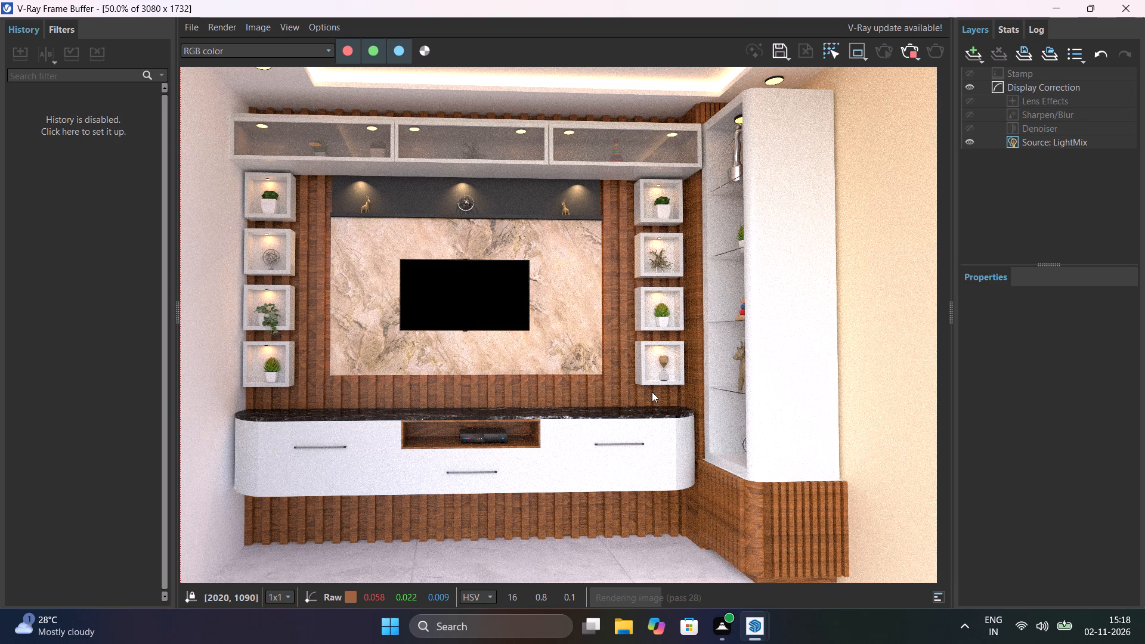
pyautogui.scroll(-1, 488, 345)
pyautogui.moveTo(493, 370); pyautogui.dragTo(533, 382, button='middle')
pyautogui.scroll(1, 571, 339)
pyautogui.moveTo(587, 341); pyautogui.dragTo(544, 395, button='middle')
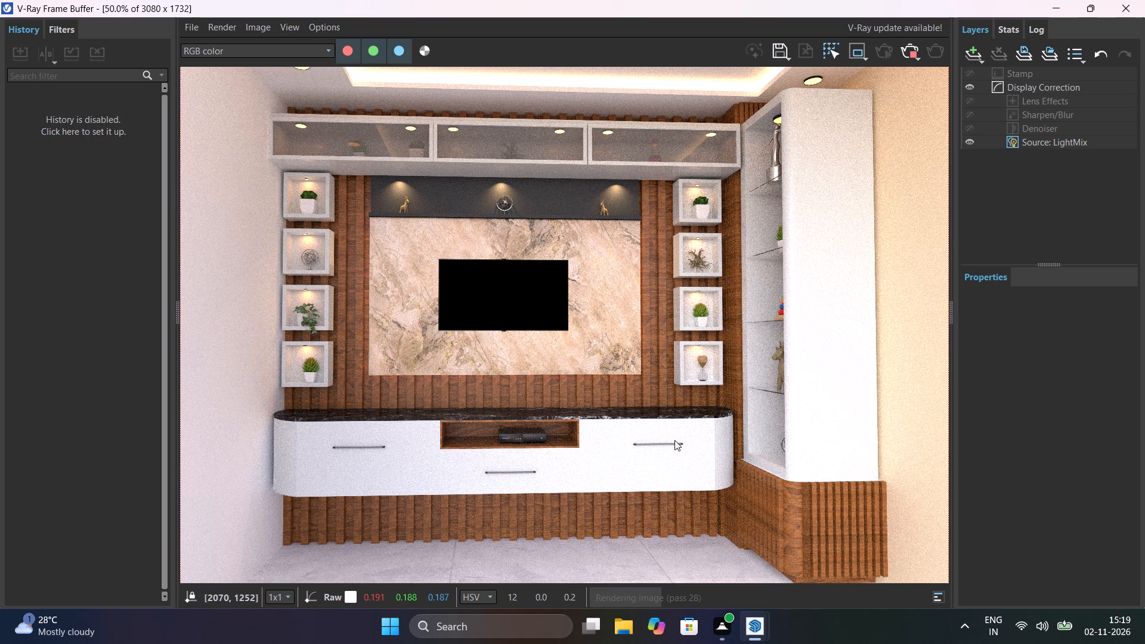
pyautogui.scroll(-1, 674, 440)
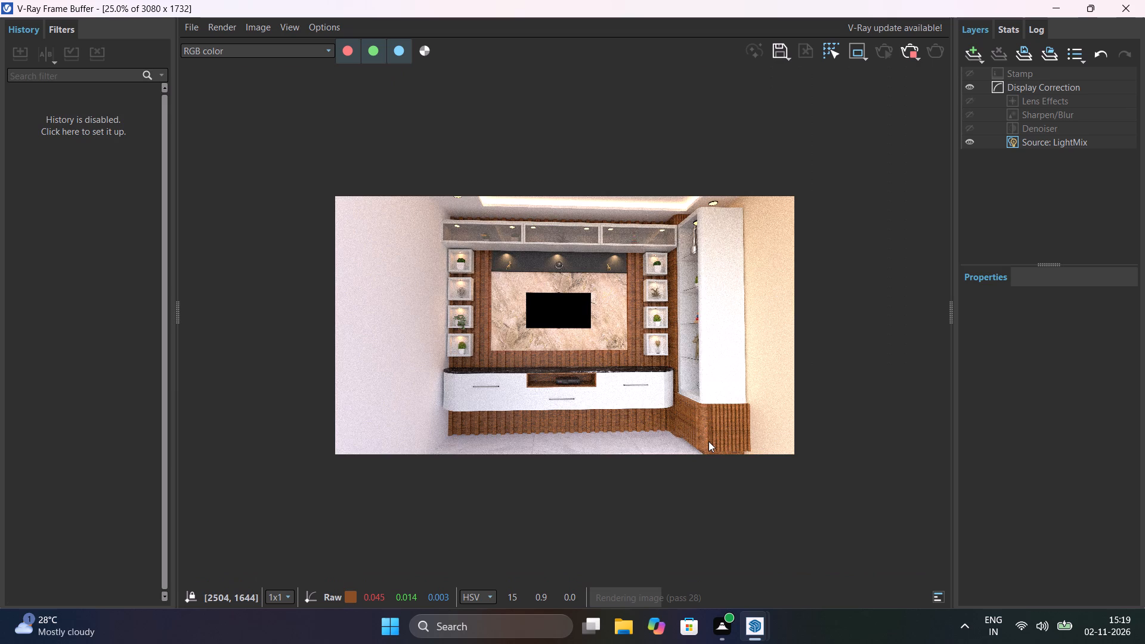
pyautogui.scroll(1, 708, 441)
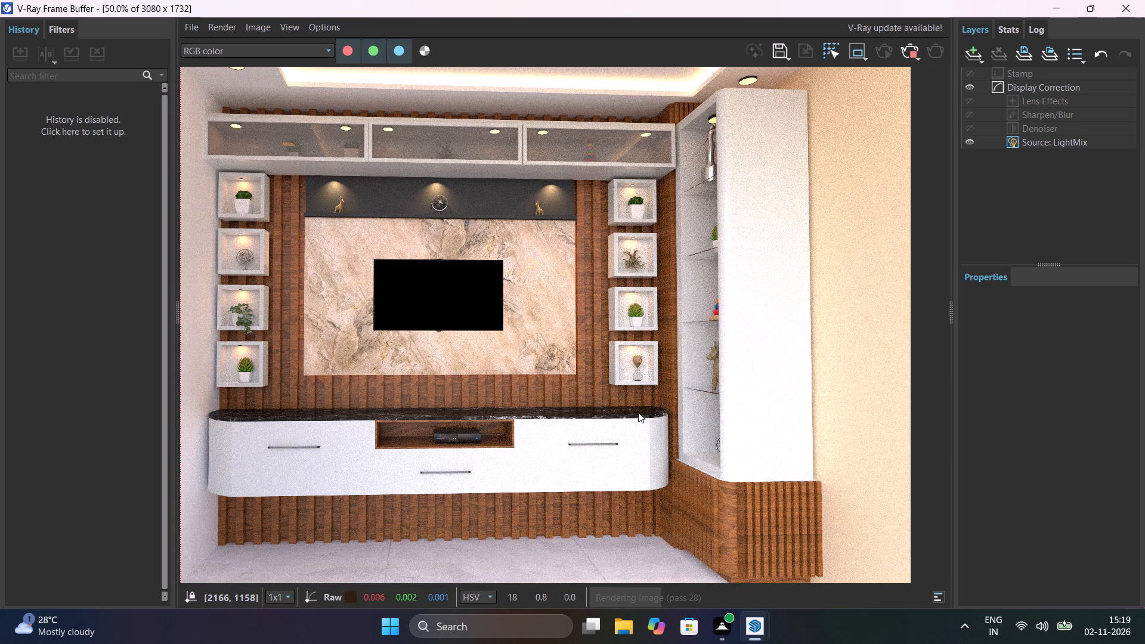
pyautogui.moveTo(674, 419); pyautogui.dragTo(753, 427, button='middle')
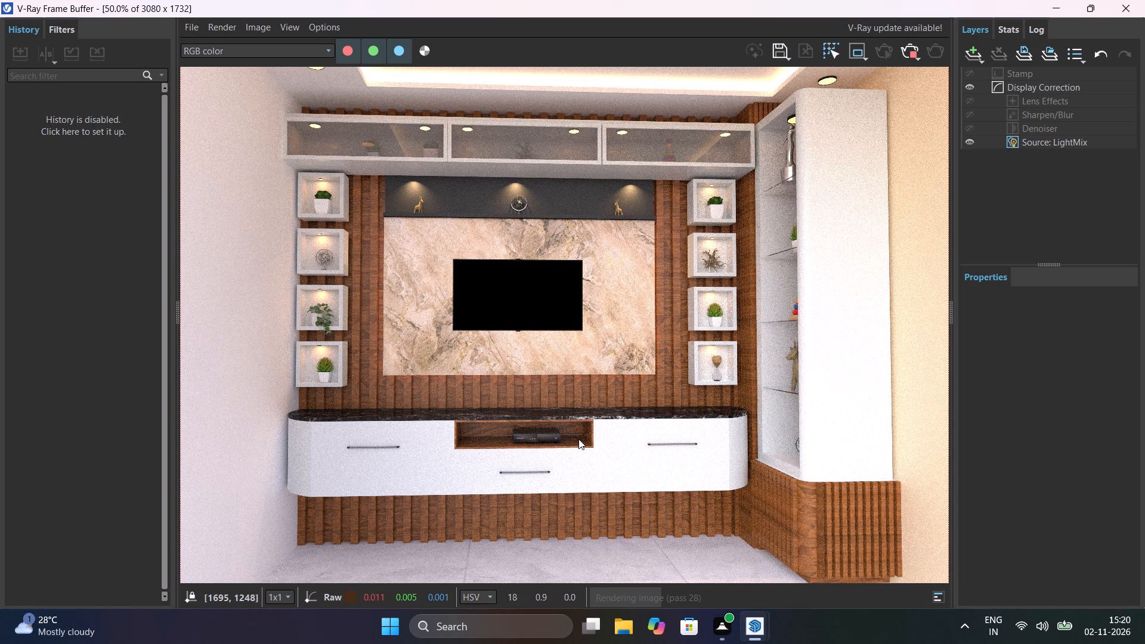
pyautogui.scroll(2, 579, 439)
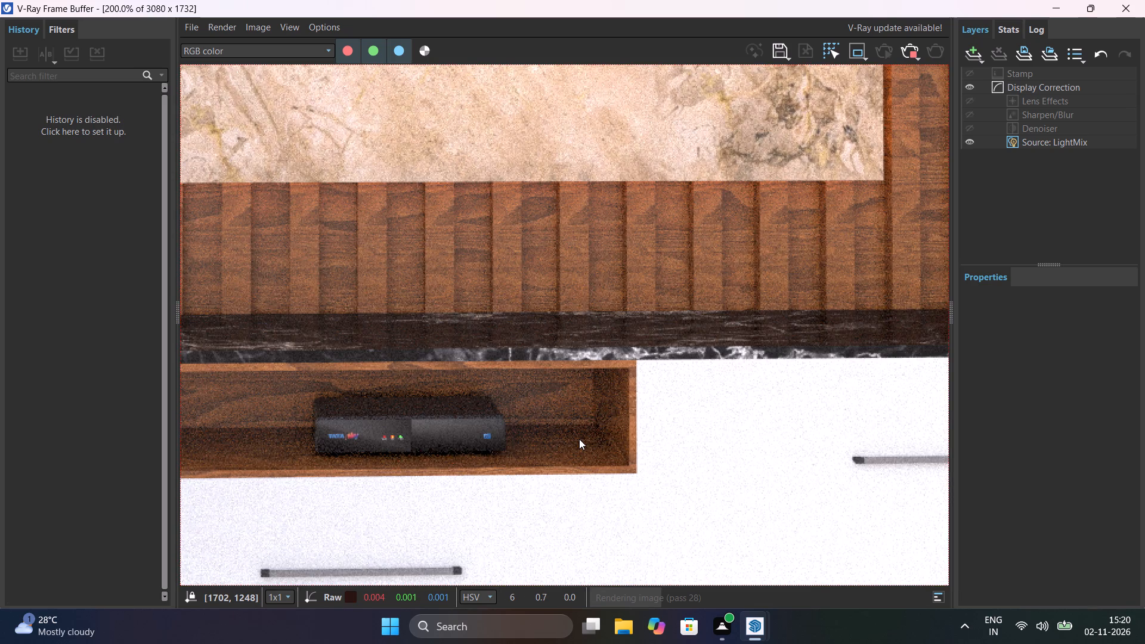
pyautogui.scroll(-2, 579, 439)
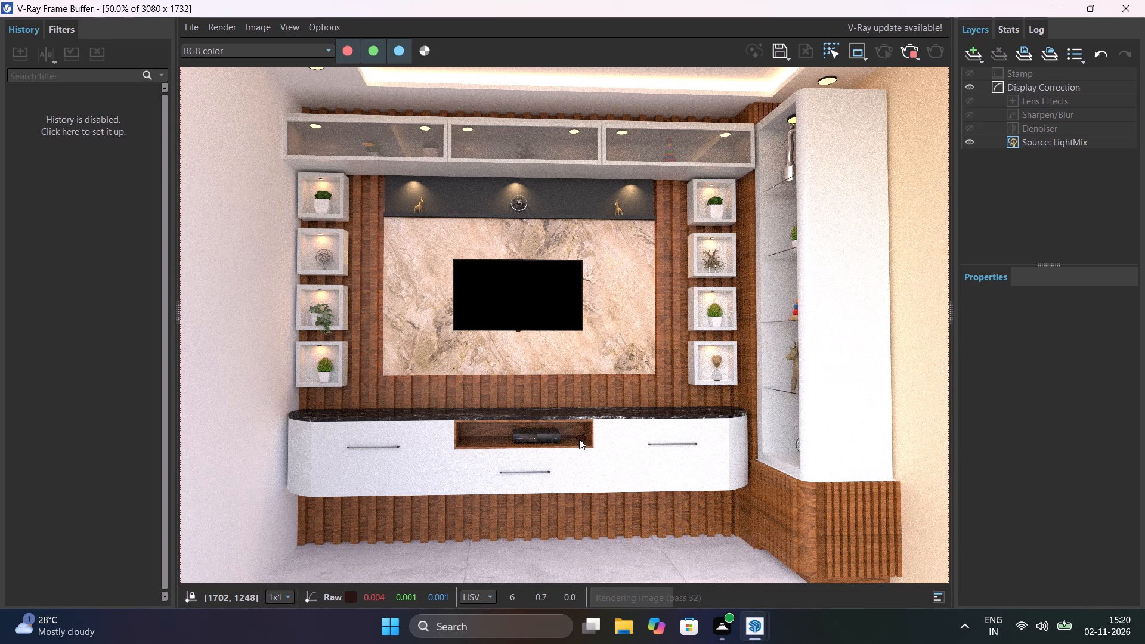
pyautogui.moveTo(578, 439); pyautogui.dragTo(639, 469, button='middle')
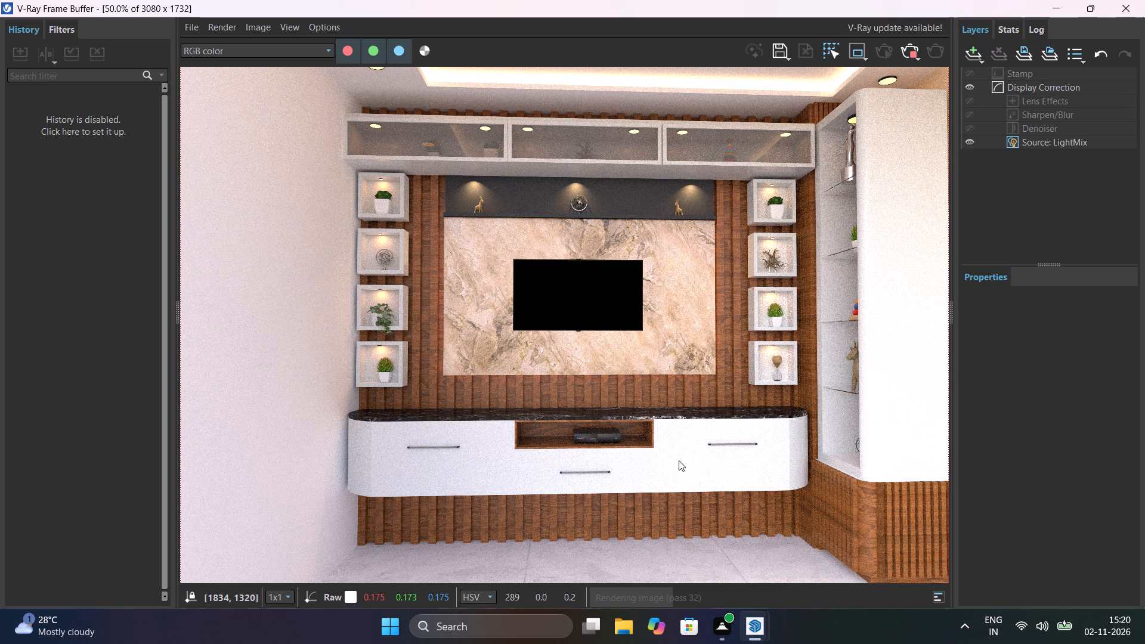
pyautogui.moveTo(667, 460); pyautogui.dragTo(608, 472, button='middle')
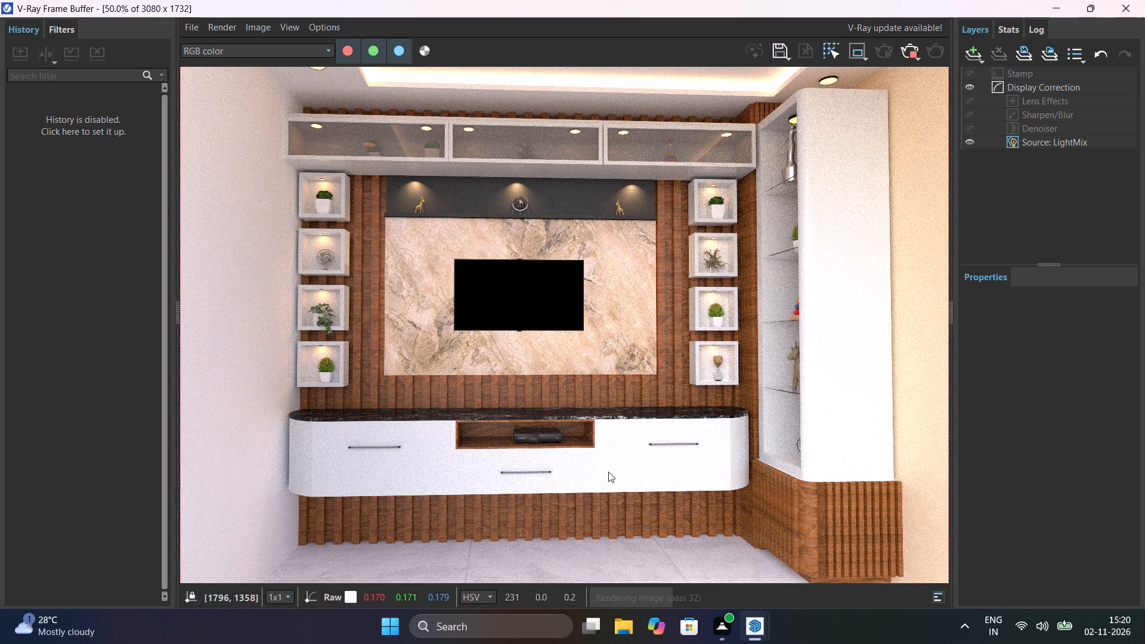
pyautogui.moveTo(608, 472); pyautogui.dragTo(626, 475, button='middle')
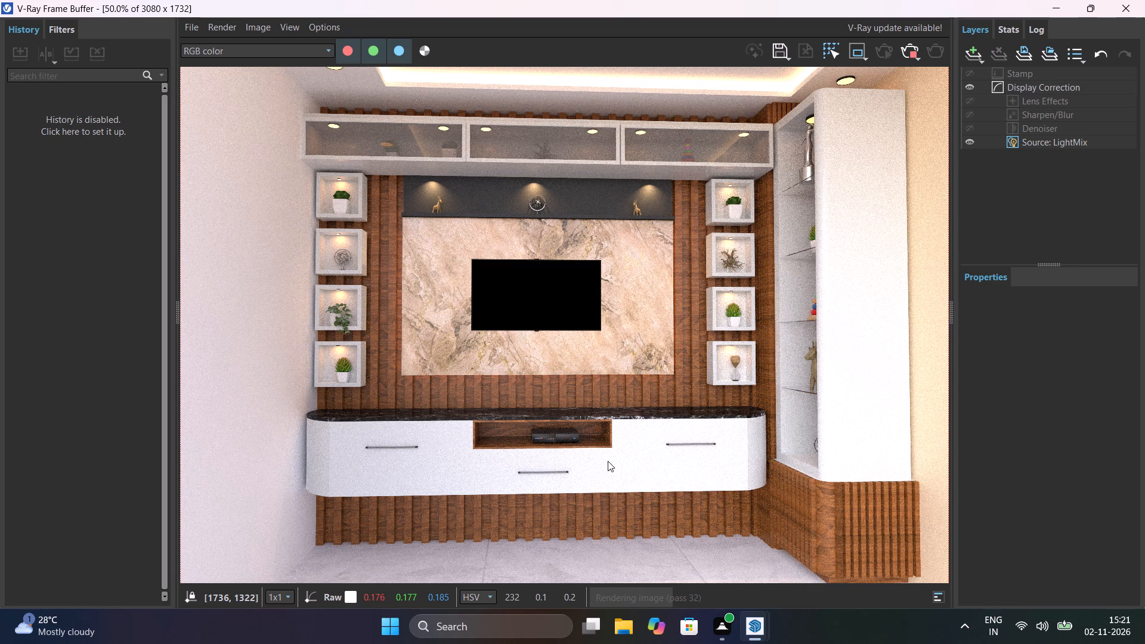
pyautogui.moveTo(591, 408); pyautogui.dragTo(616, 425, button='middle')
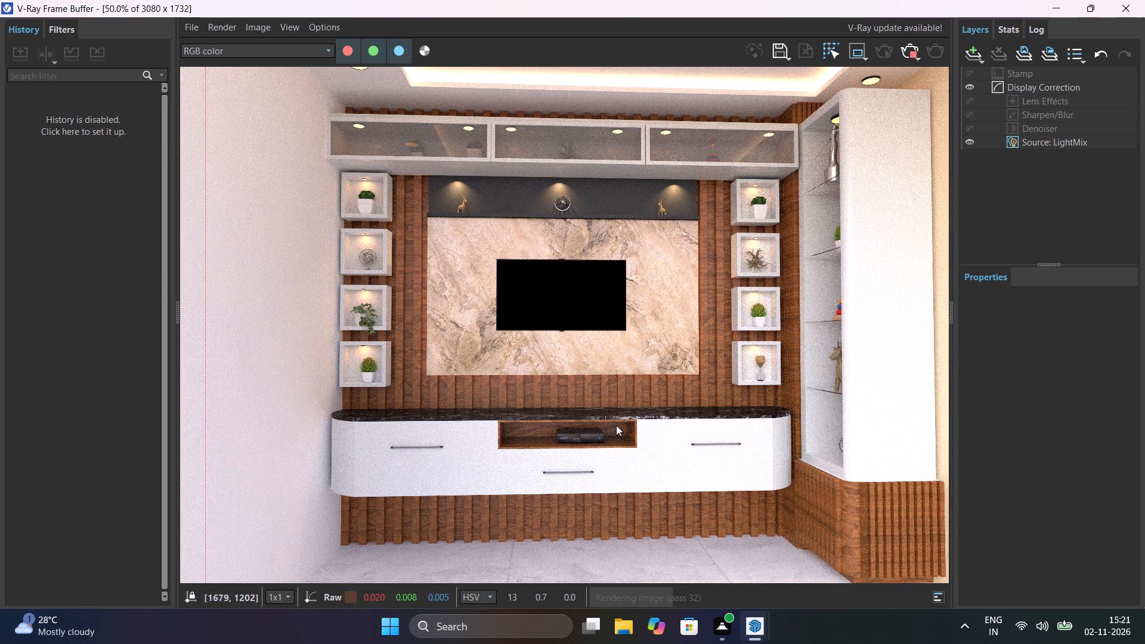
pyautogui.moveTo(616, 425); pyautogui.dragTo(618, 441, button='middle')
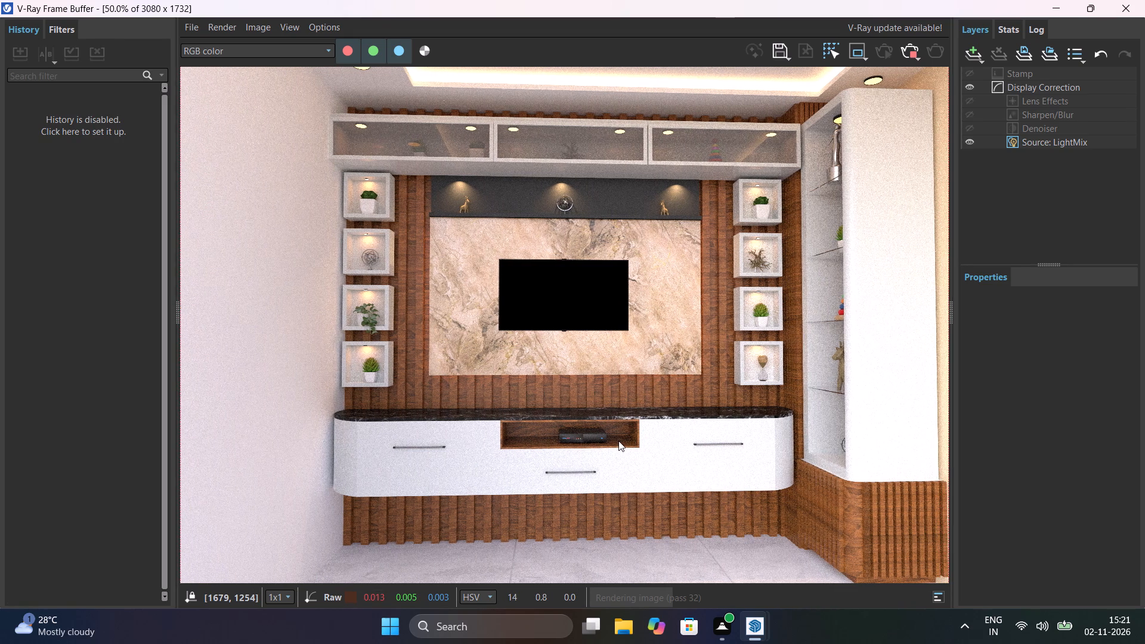
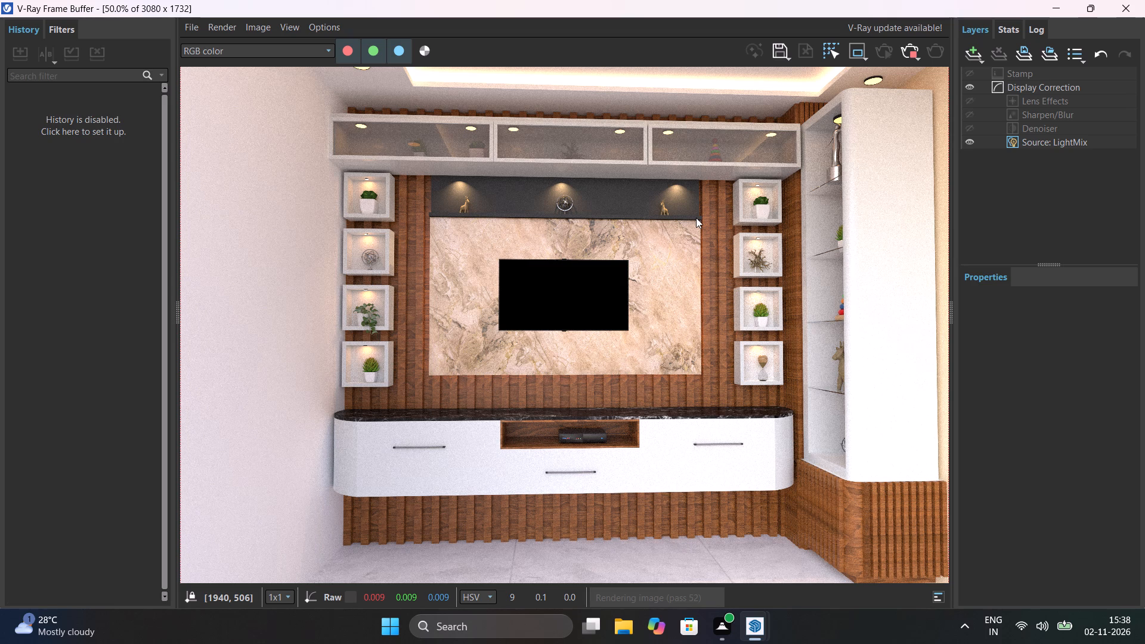
pyautogui.click(632, 632)
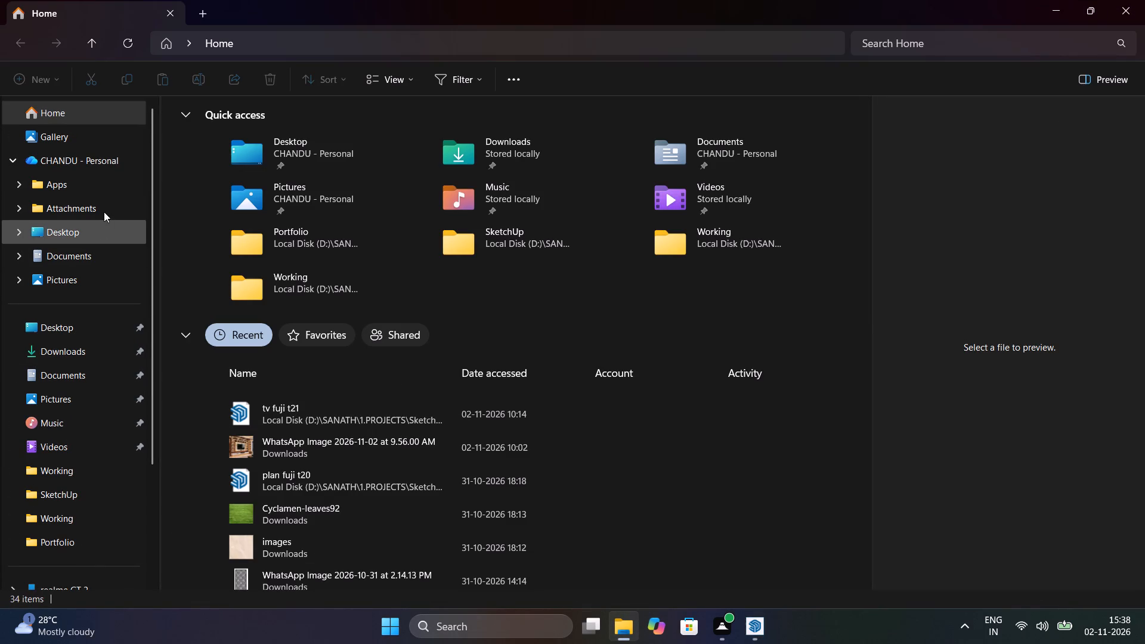
pyautogui.click(88, 276)
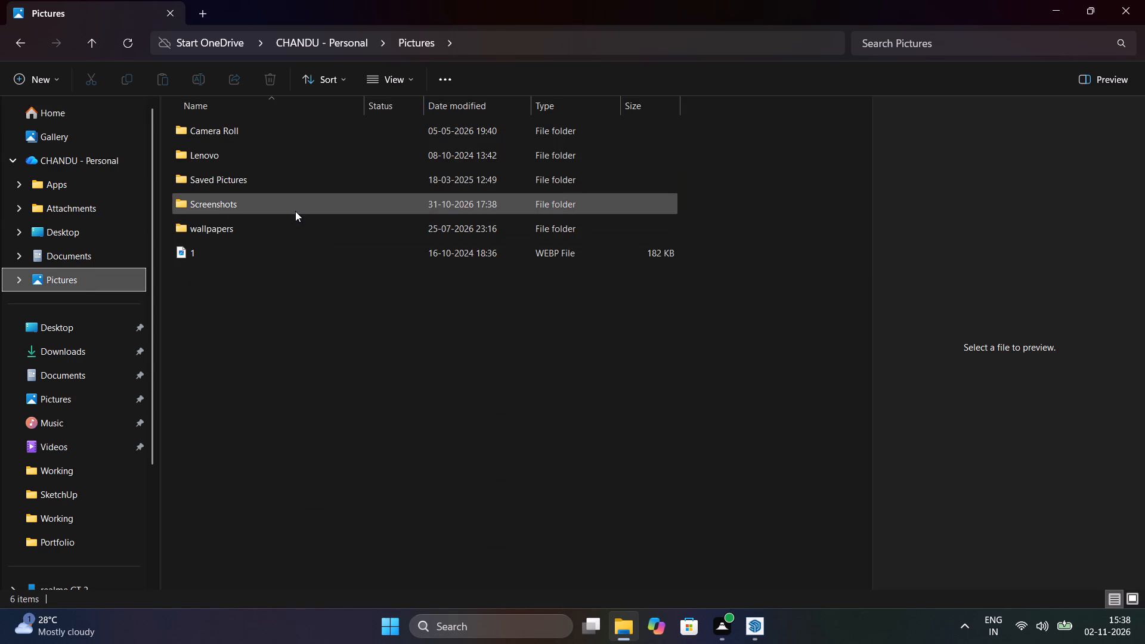
pyautogui.doubleClick(295, 211)
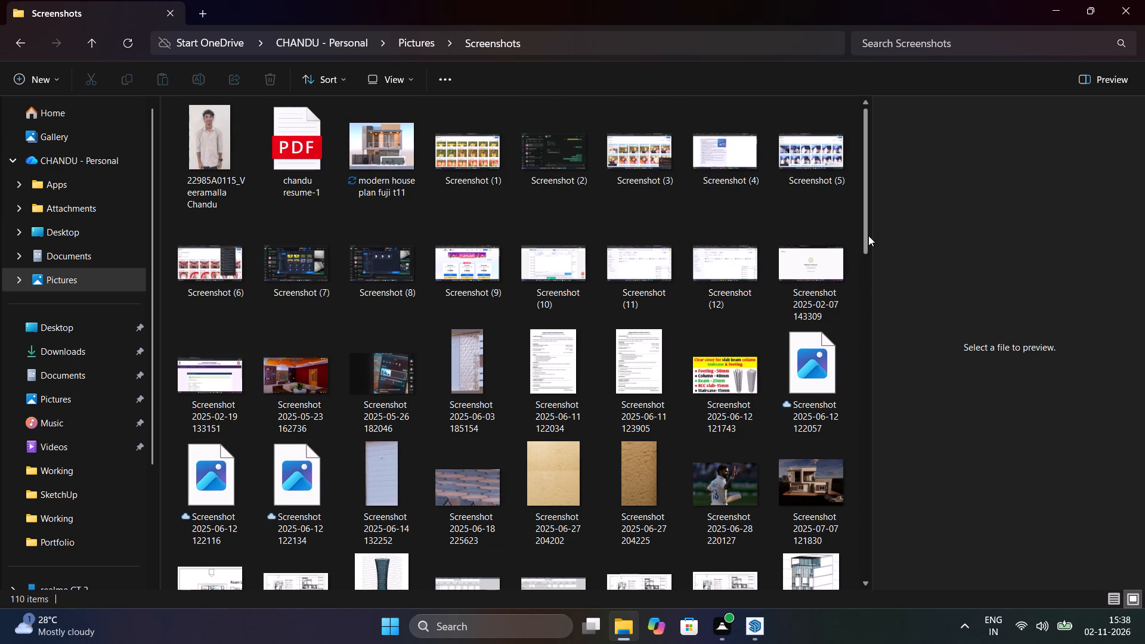
pyautogui.moveTo(868, 236); pyautogui.dragTo(979, 643)
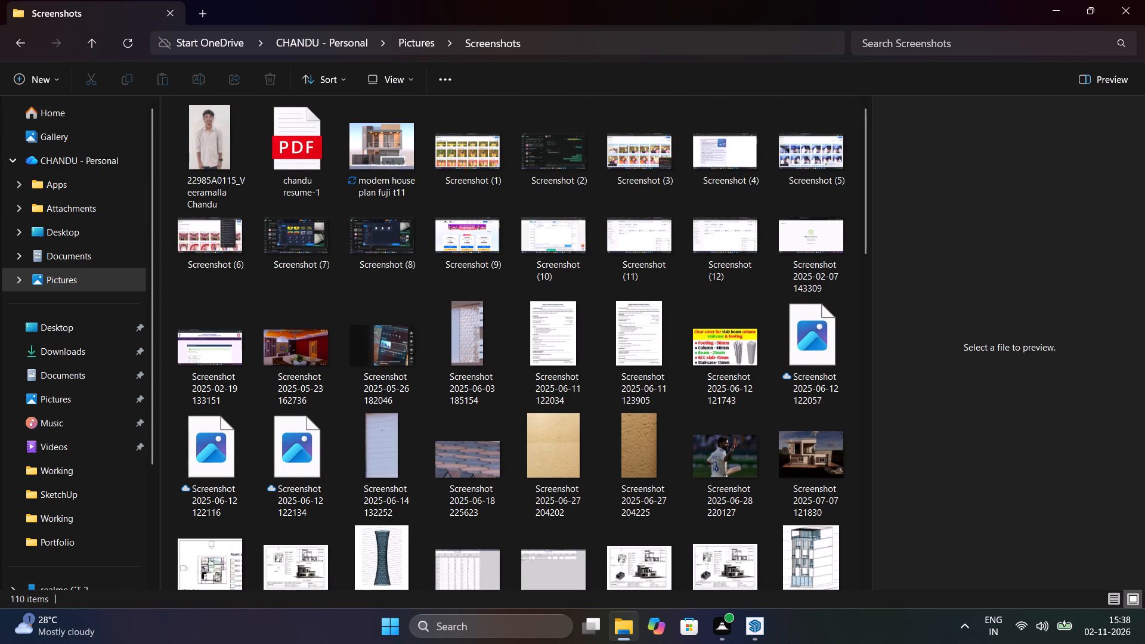
pyautogui.press('Down')
pyautogui.press('Down')
pyautogui.press('Down')
pyautogui.press('Down')
pyautogui.press('Down')
pyautogui.press('Down')
pyautogui.press('Down')
pyautogui.press('Down')
pyautogui.press('Down')
pyautogui.press('Down')
pyautogui.press('Down')
pyautogui.press('Down')
pyautogui.press('Down')
pyautogui.press('Down')
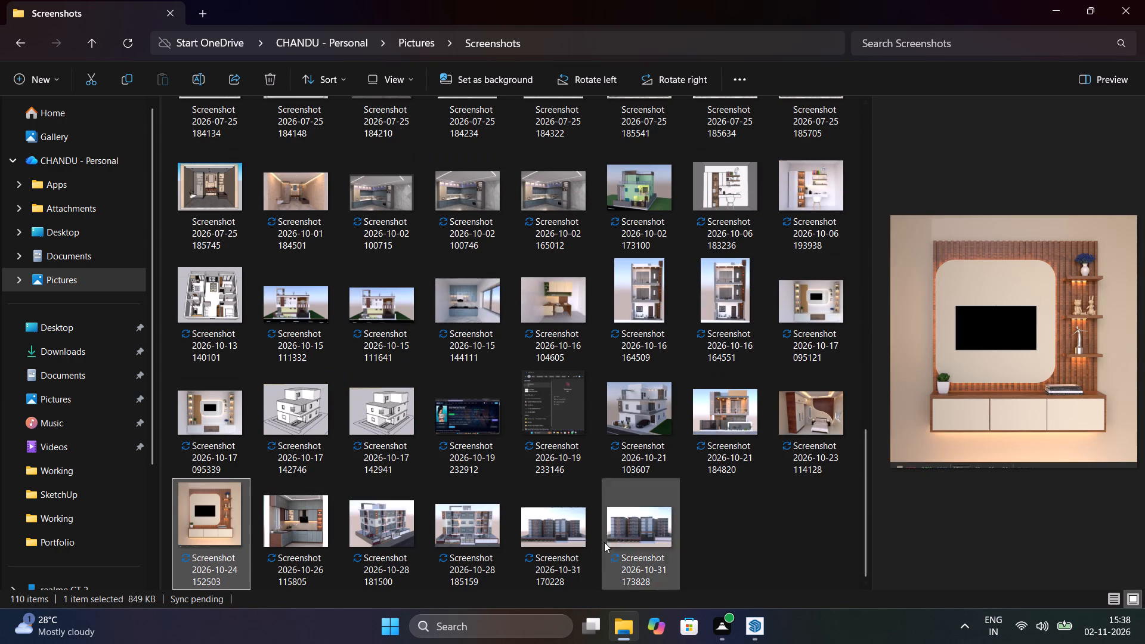
pyautogui.doubleClick(657, 517)
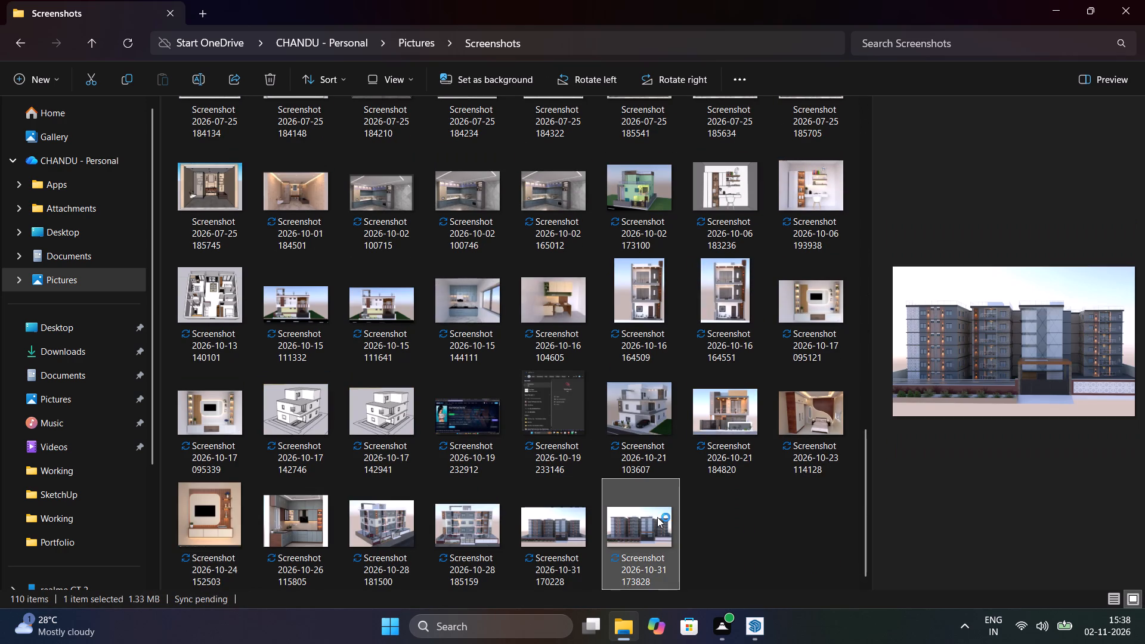
pyautogui.doubleClick(975, 348)
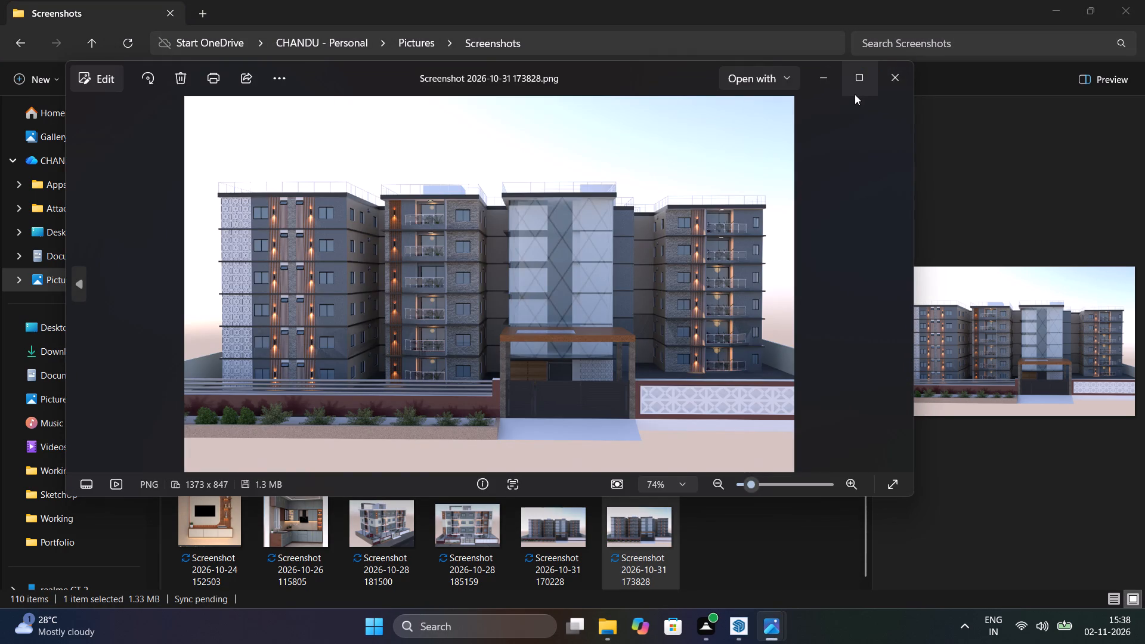
pyautogui.click(859, 84)
pyautogui.click(859, 84)
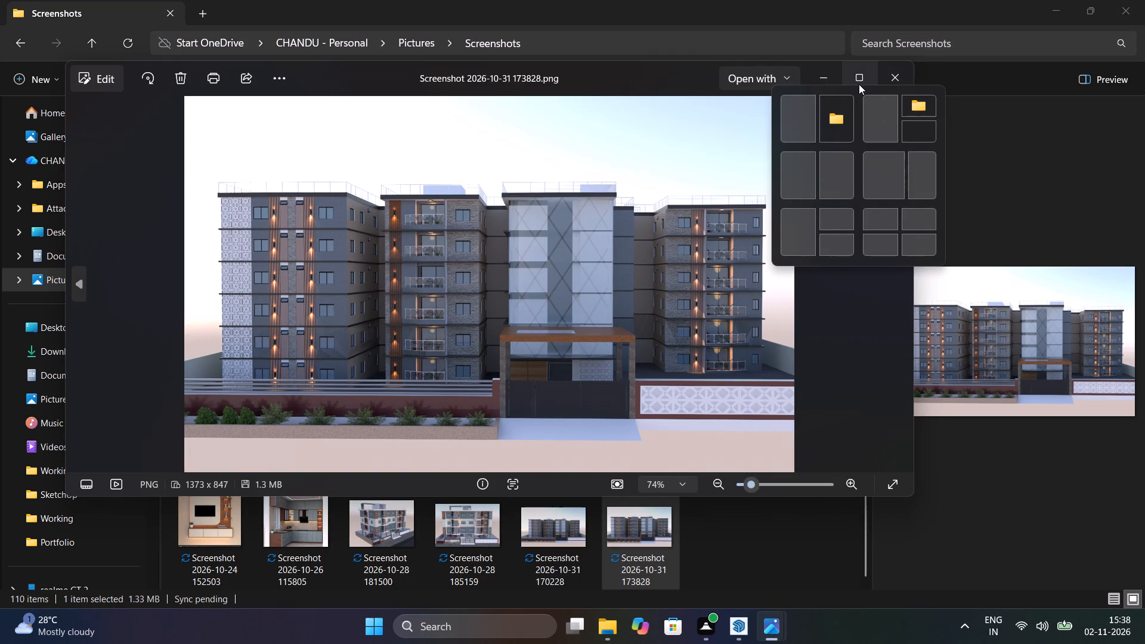
pyautogui.click(864, 79)
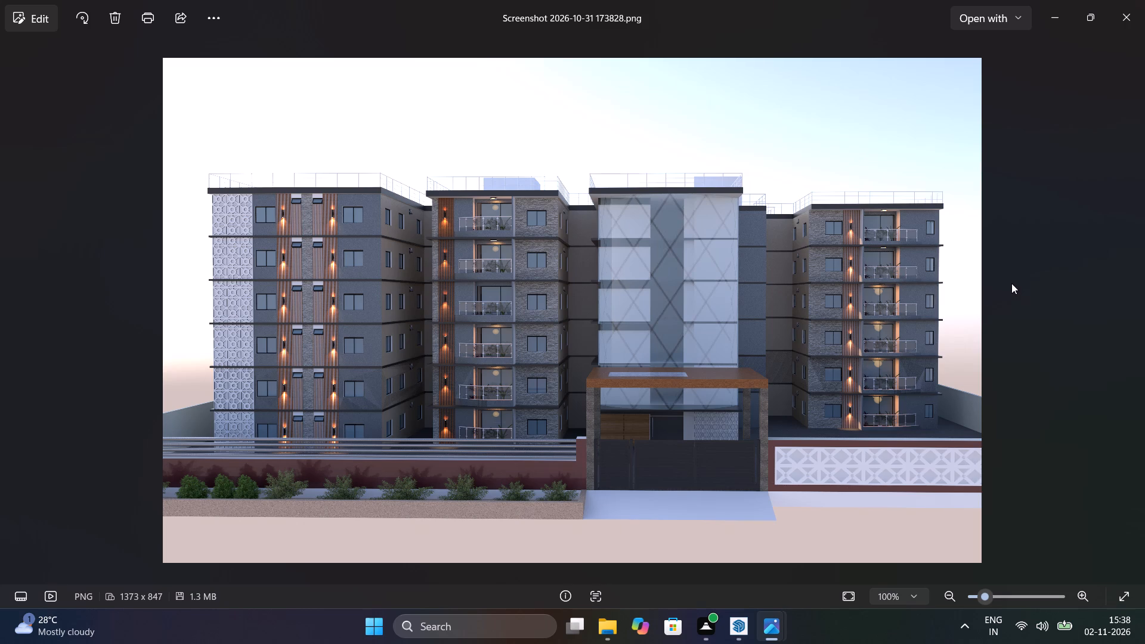
pyautogui.press('Left')
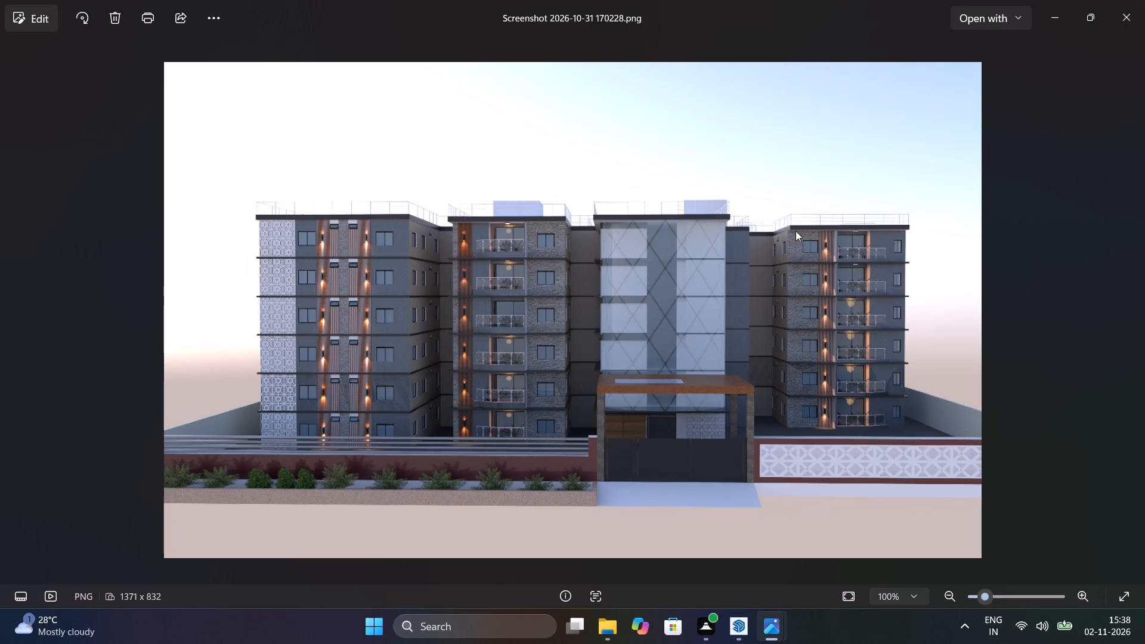
pyautogui.press('Right')
pyautogui.press('Left')
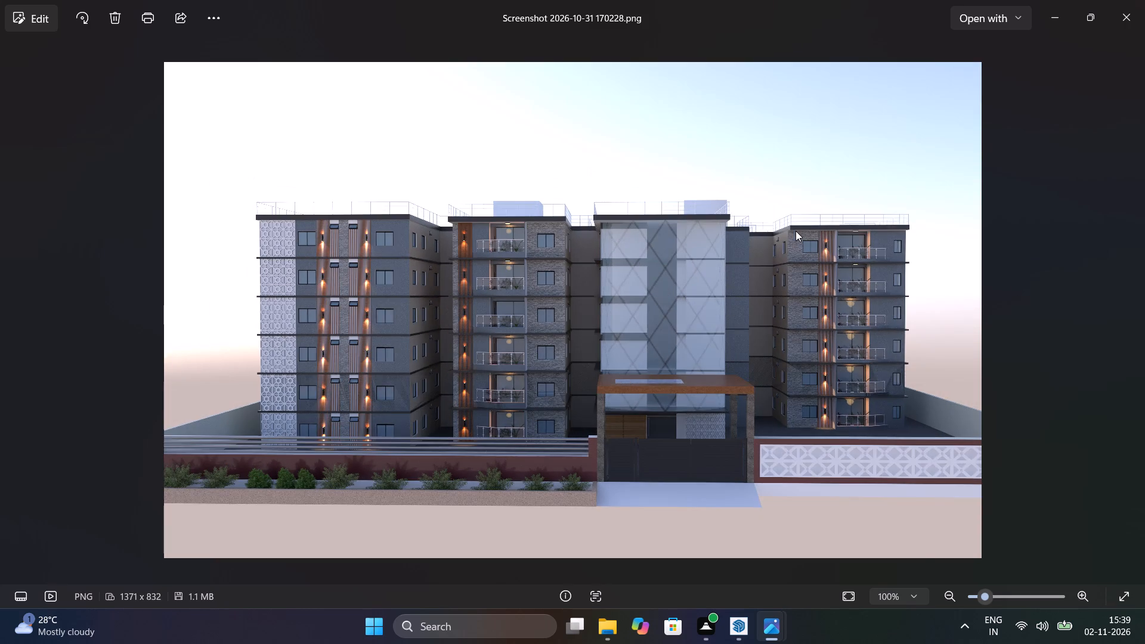
pyautogui.press('Left')
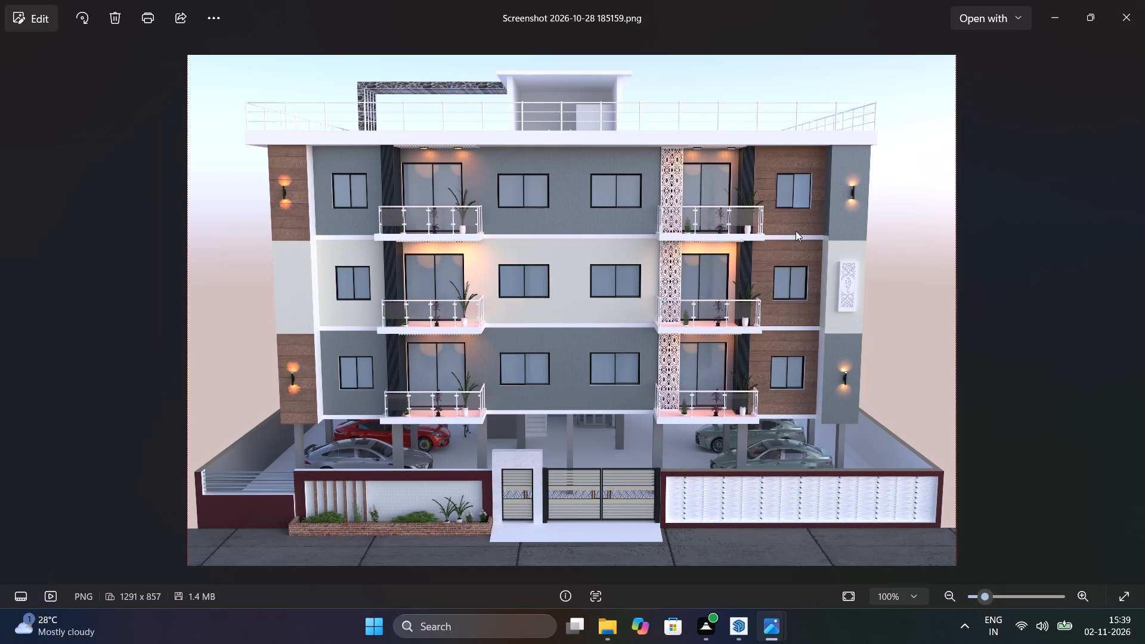
pyautogui.press('Left')
pyautogui.press('Left')
pyautogui.press('Left')
pyautogui.press('Right')
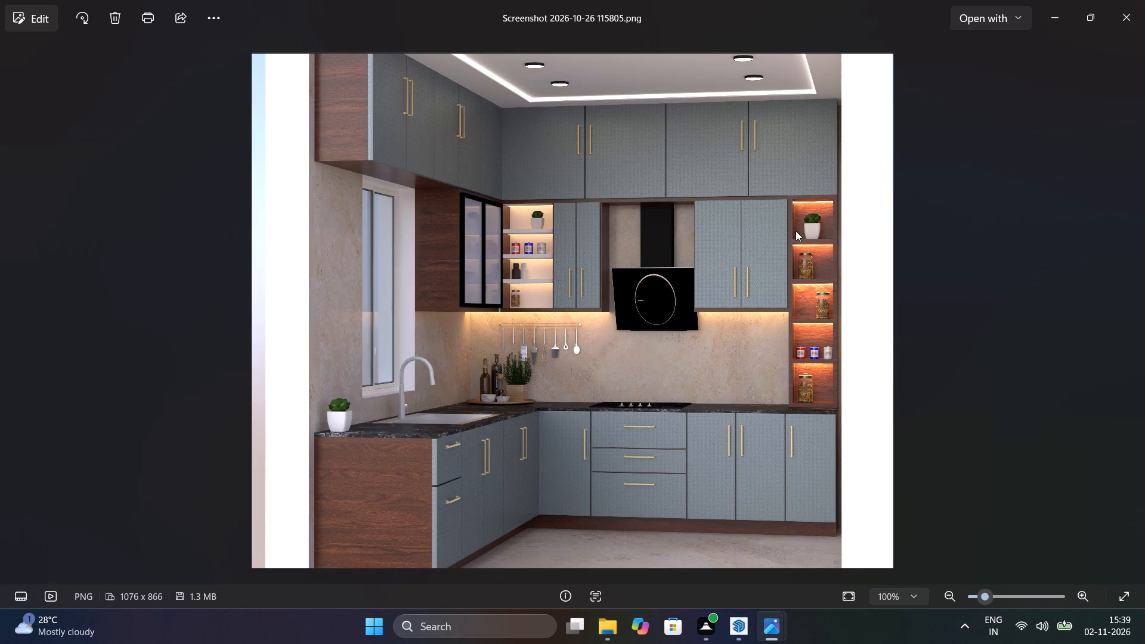
pyautogui.press('Left')
pyautogui.press('Left')
pyautogui.press('Left')
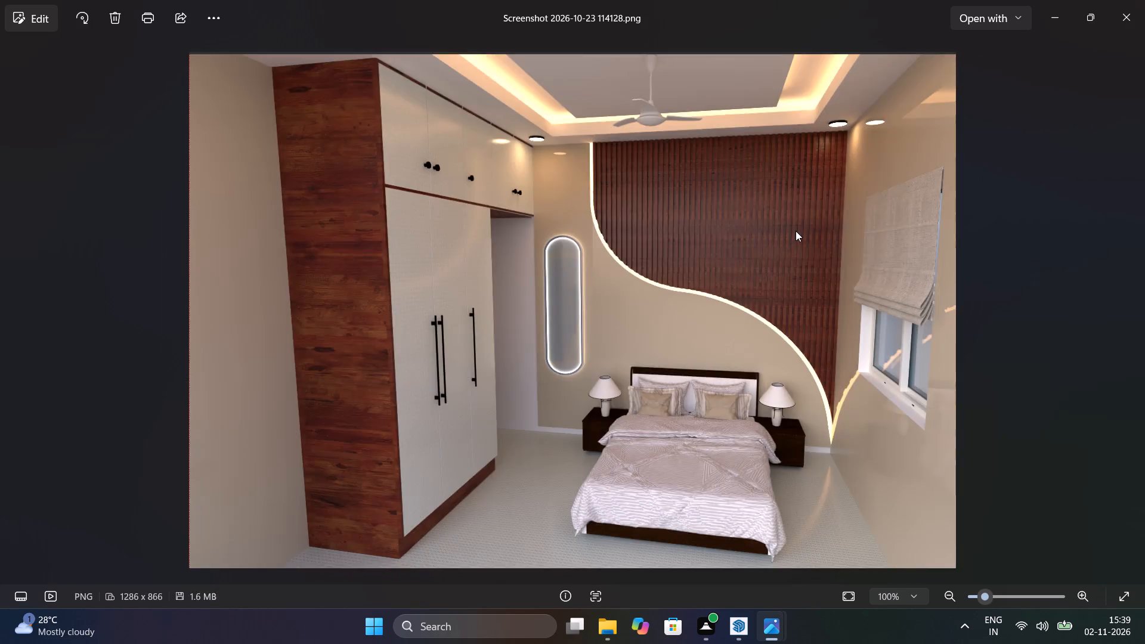
pyautogui.press('Left')
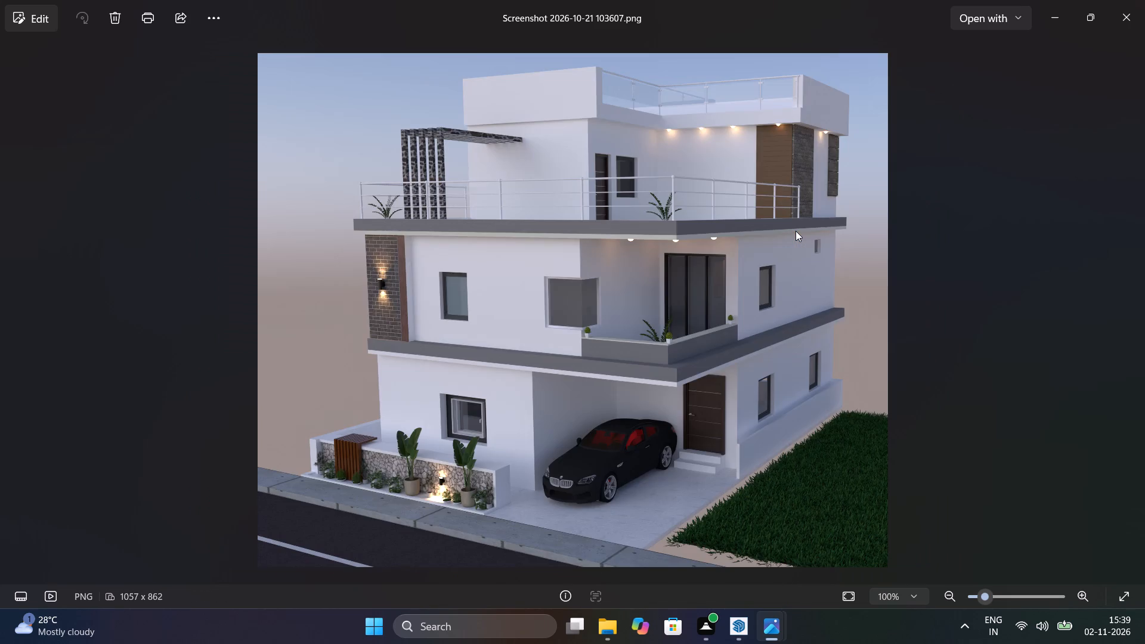
pyautogui.press('Left')
pyautogui.press('Right')
# Examine the saved house elevation, bedroom, TV unit and kitchen renders, moving back and forth between them.
pyautogui.press('Right')
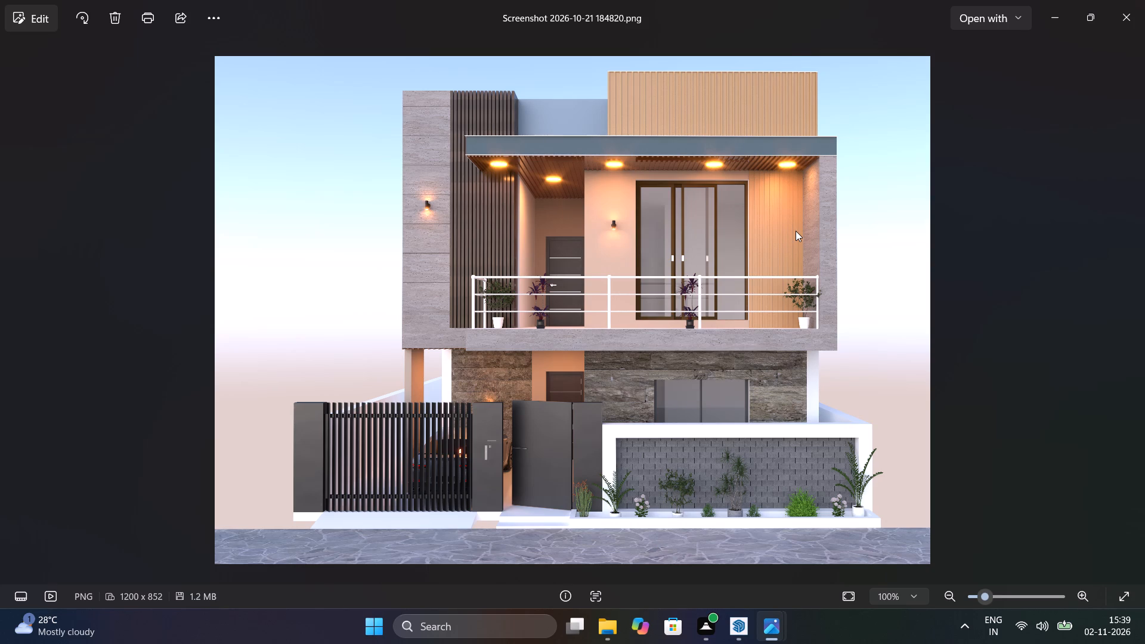
pyautogui.press('Right')
pyautogui.press('Left')
pyautogui.press('Right')
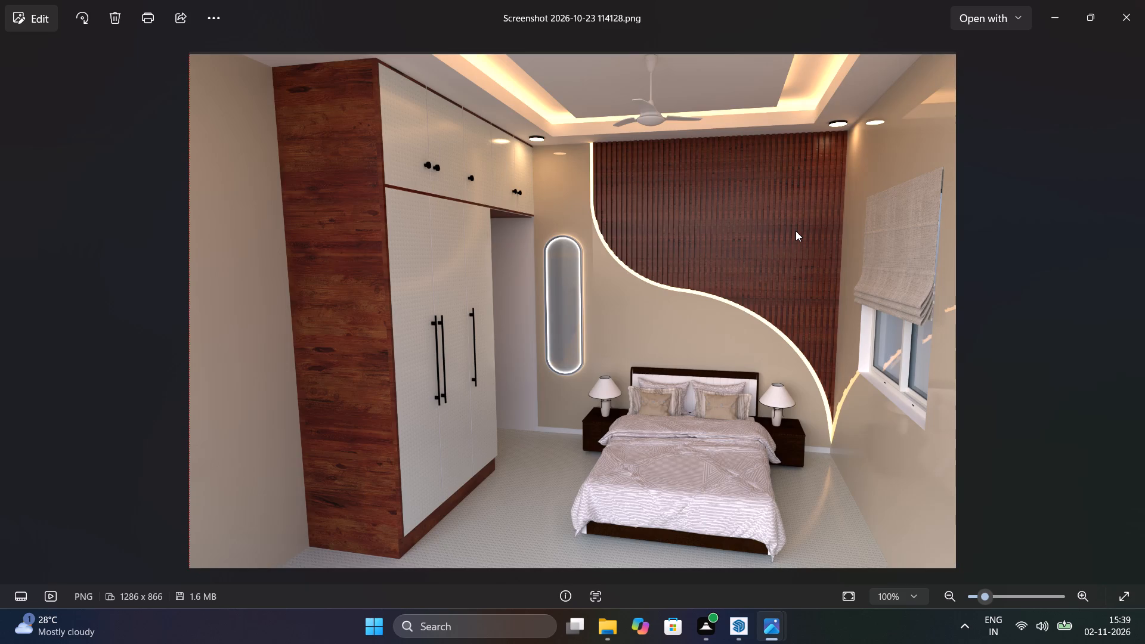
pyautogui.press('Right')
pyautogui.press('Left')
pyautogui.press('Right')
pyautogui.press('Right')
pyautogui.press('Left')
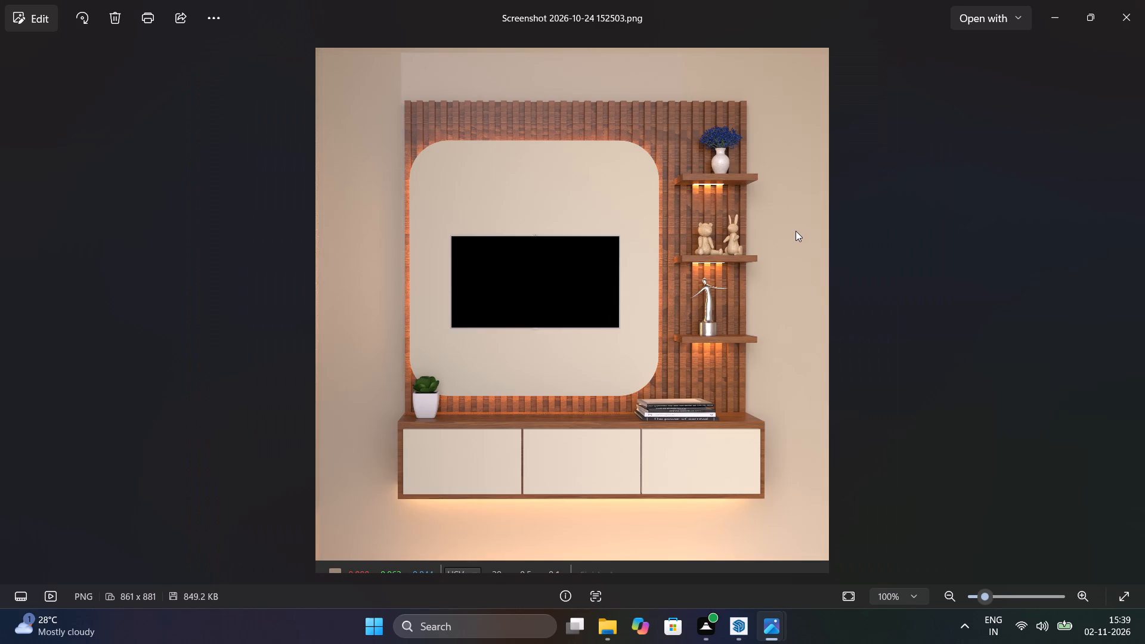
pyautogui.press('Right')
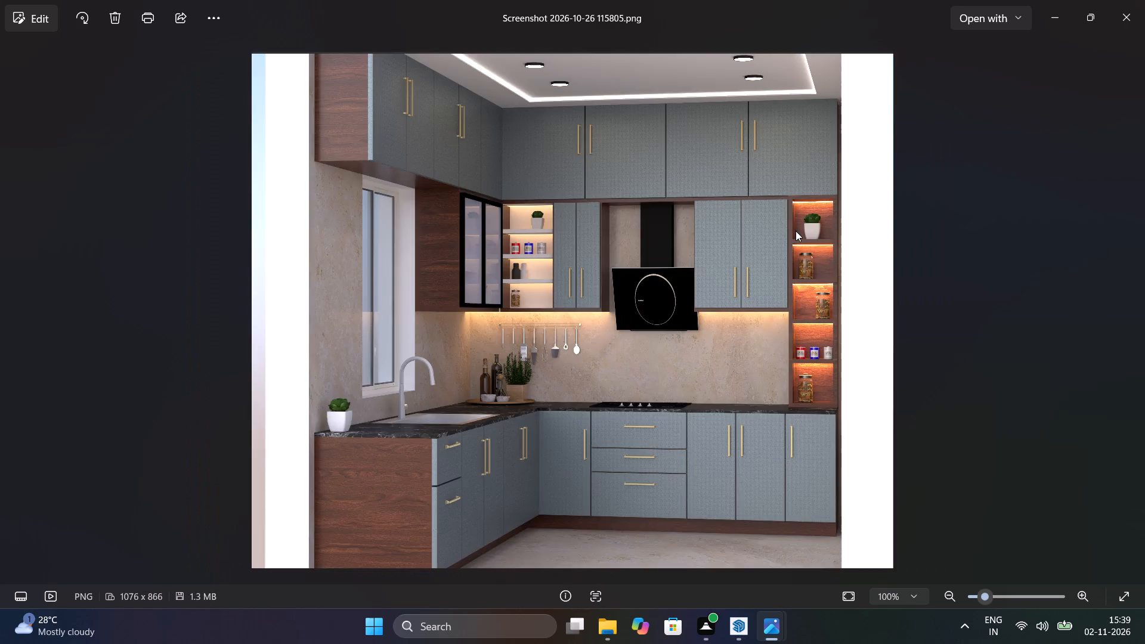
pyautogui.press('Left')
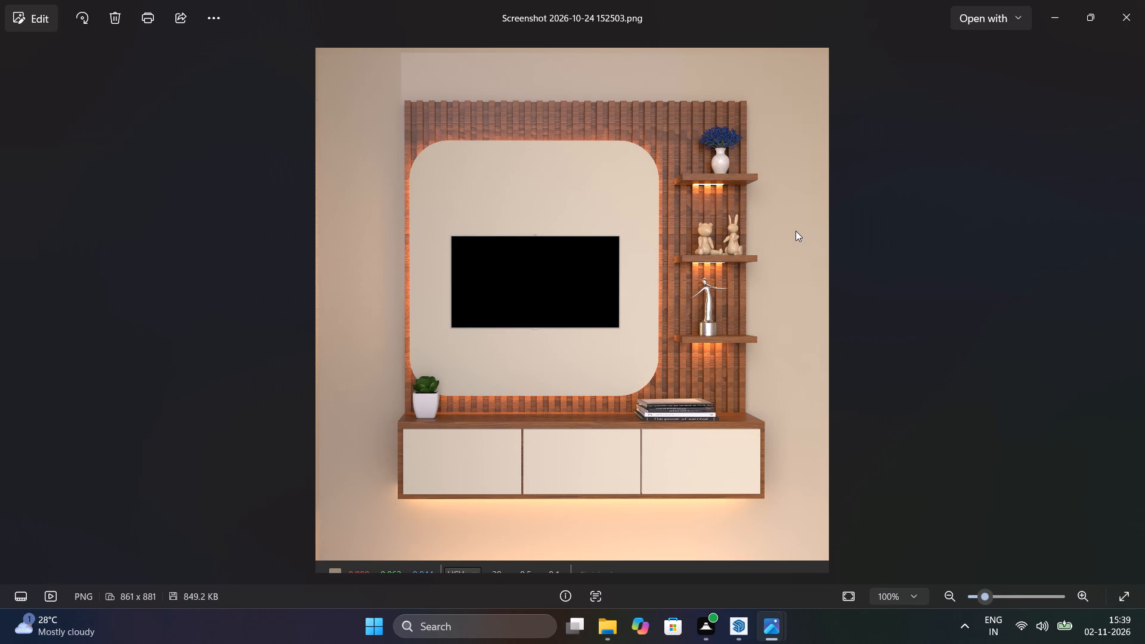
pyautogui.press('Right')
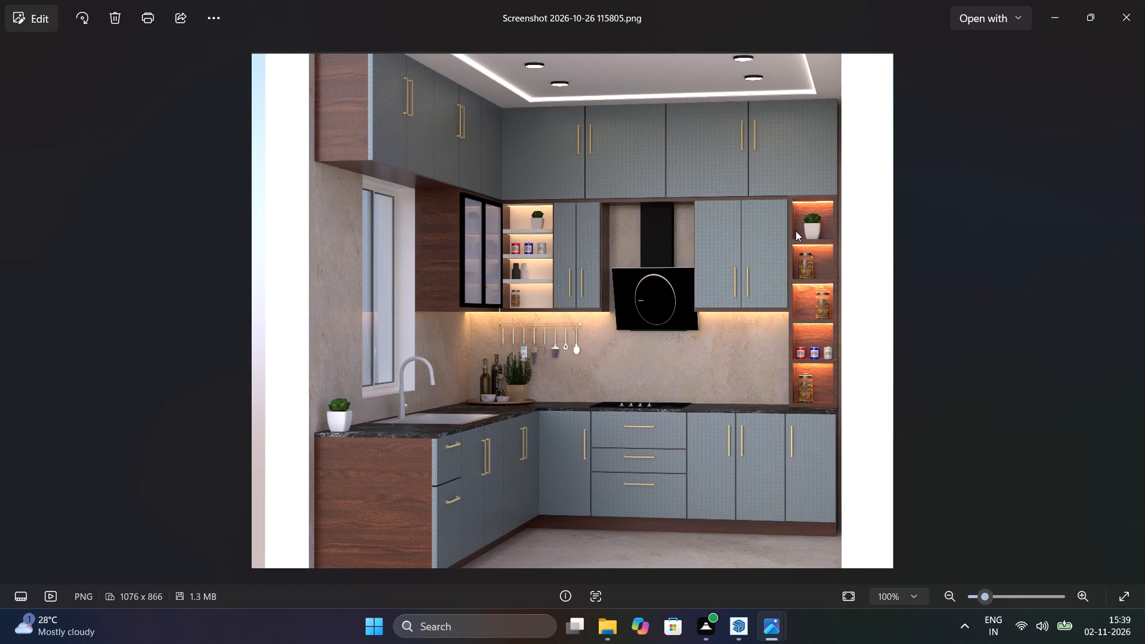
# Review the saved apartment exterior renders dated 2026-10-28 and 2026-10-31, and close the image viewer.
pyautogui.press('Right')
pyautogui.press('Right')
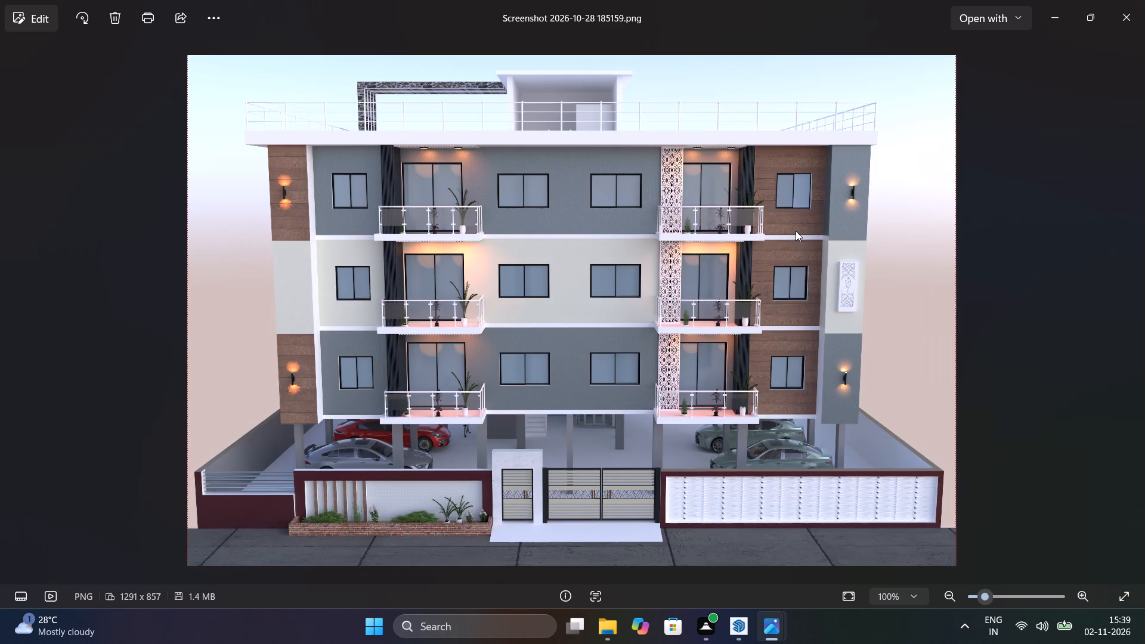
pyautogui.press('Left')
pyautogui.press('Right')
pyautogui.press('Right')
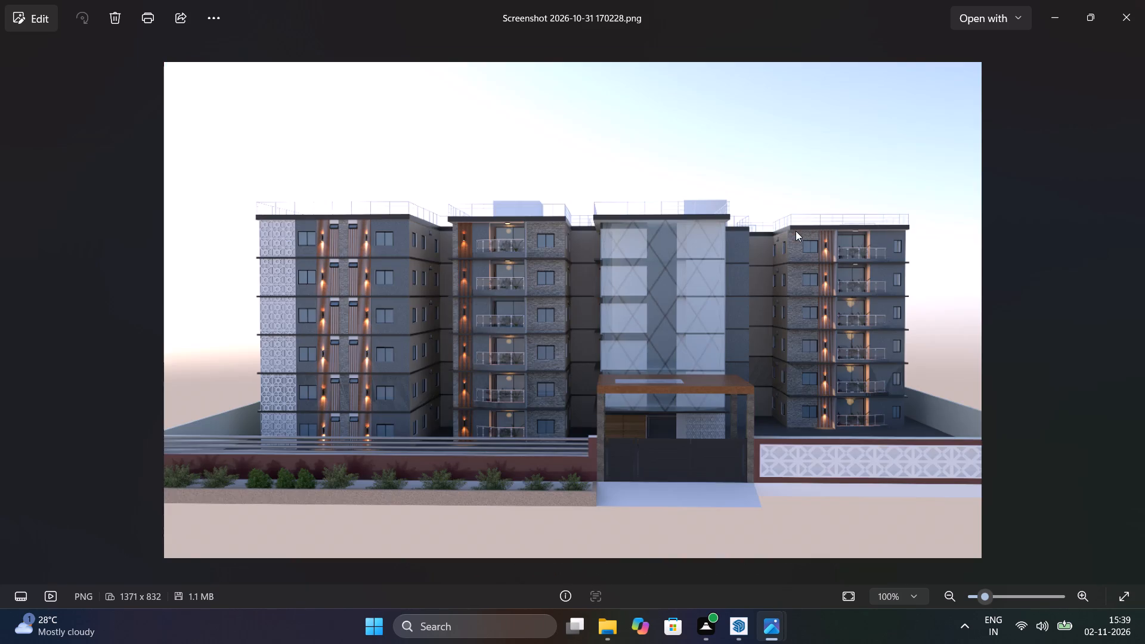
pyautogui.press('Right')
pyautogui.press('Right')
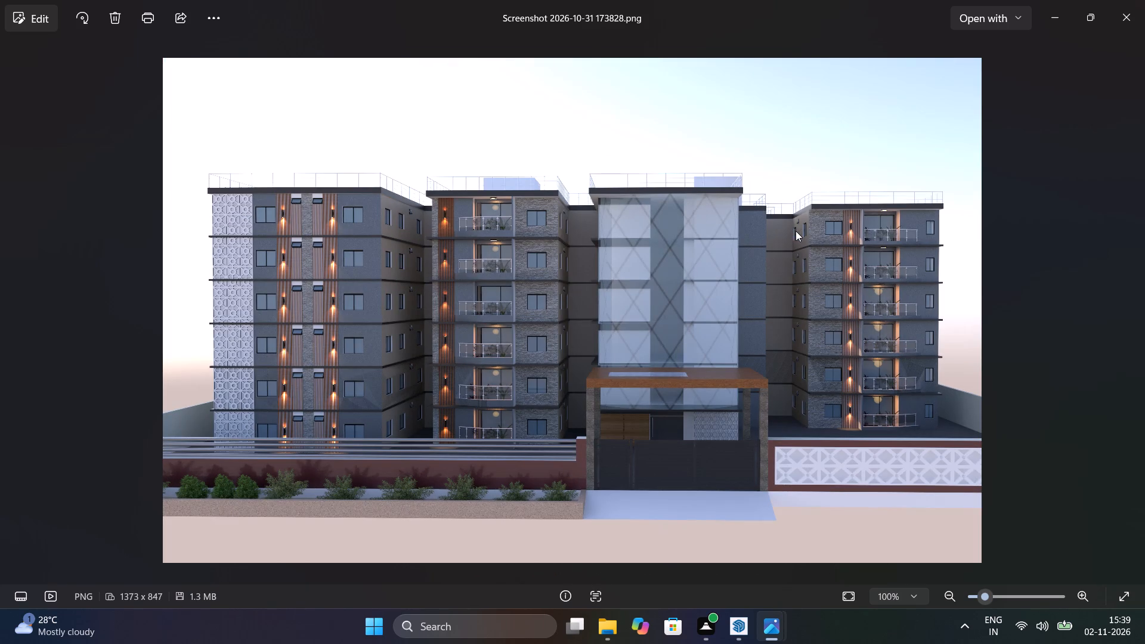
pyautogui.press('Left')
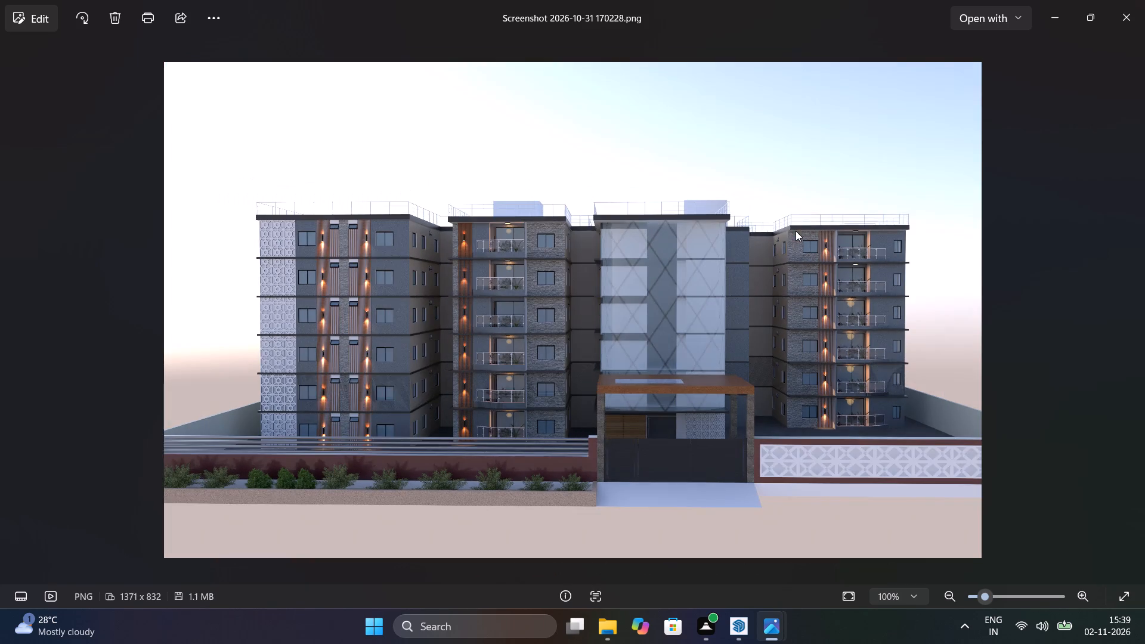
pyautogui.press('Left')
pyautogui.press('Right')
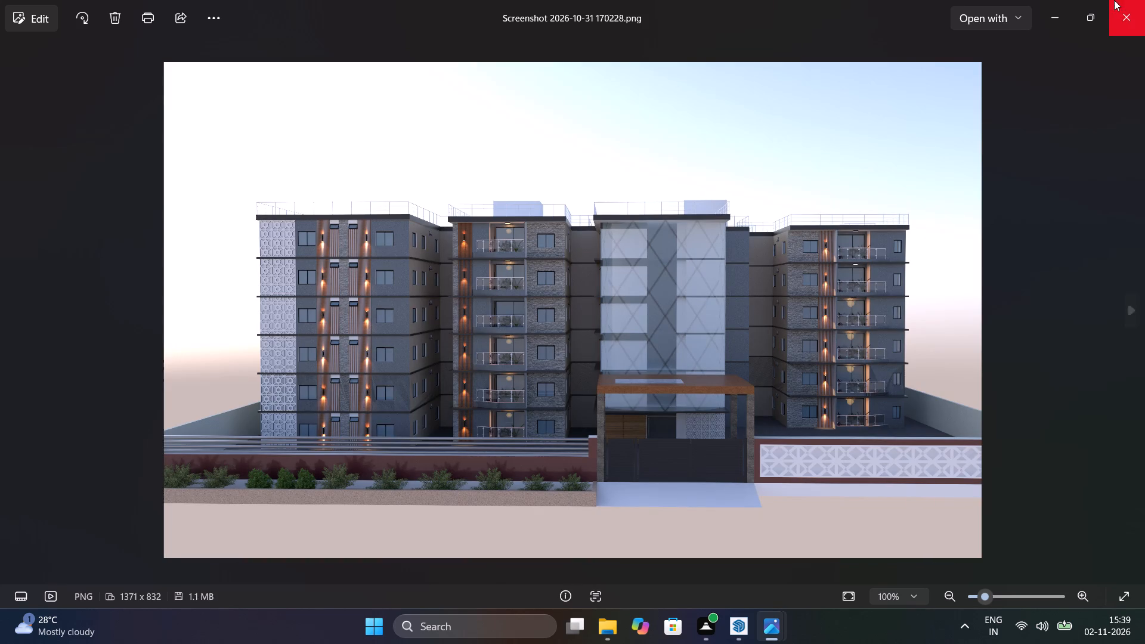
pyautogui.click(1125, 33)
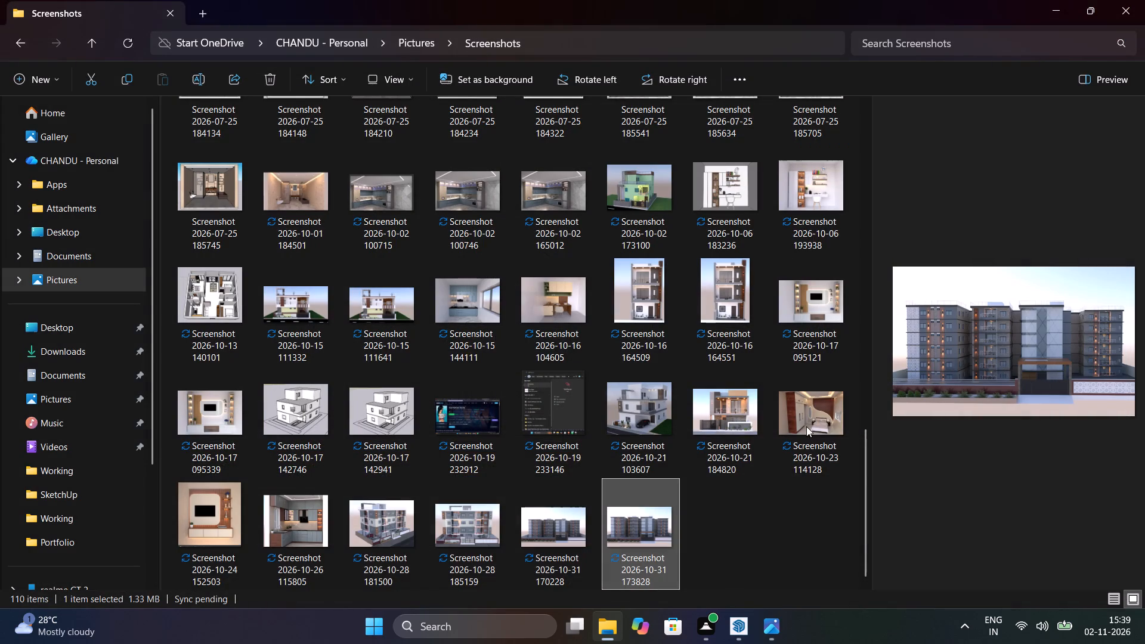
# Switch back to SketchUp and the in-progress V-Ray render of the TV wall unit.
pyautogui.click(735, 631)
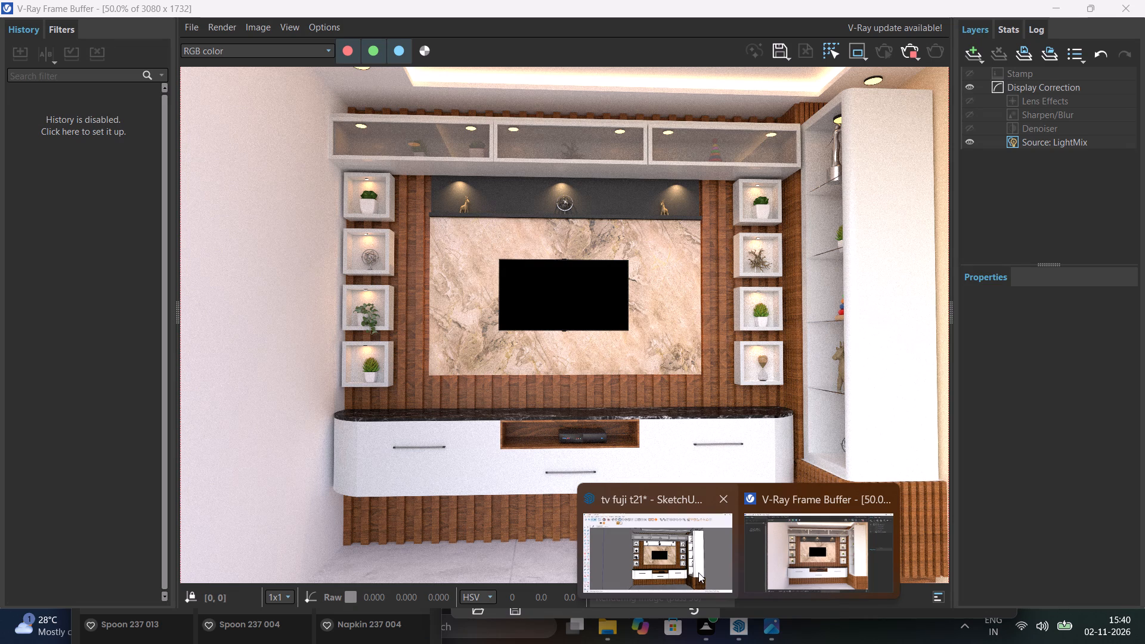
pyautogui.click(698, 572)
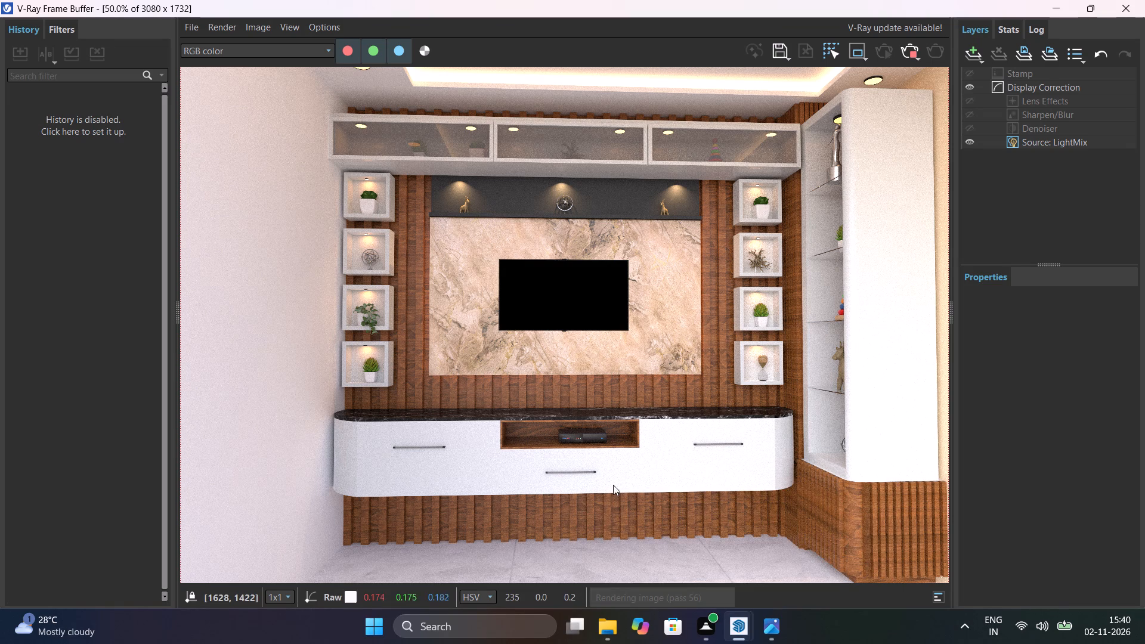
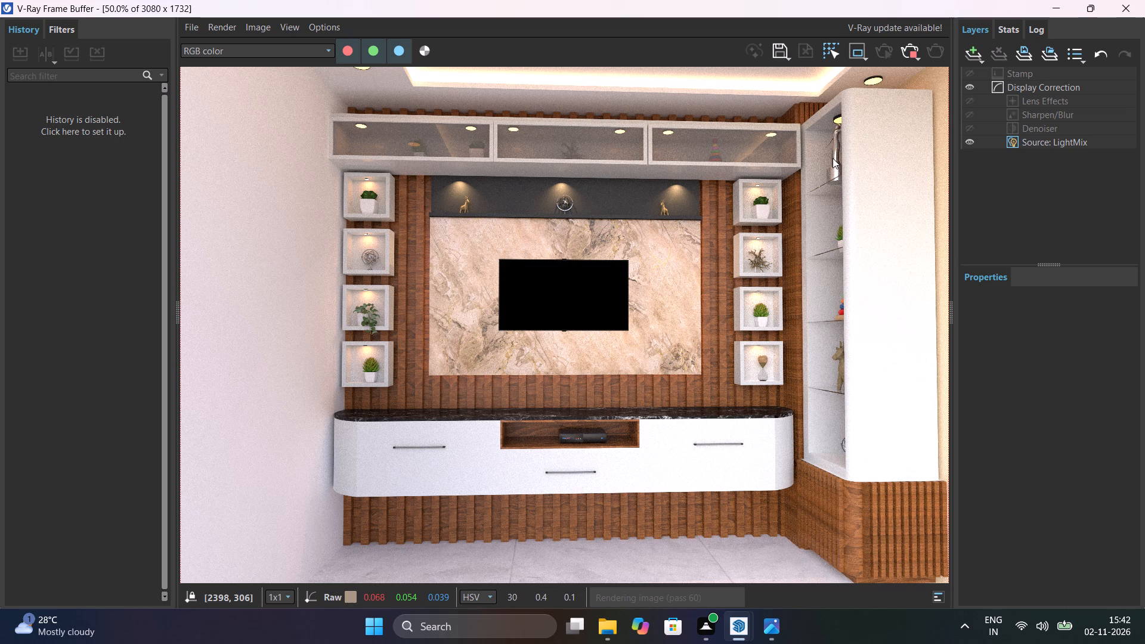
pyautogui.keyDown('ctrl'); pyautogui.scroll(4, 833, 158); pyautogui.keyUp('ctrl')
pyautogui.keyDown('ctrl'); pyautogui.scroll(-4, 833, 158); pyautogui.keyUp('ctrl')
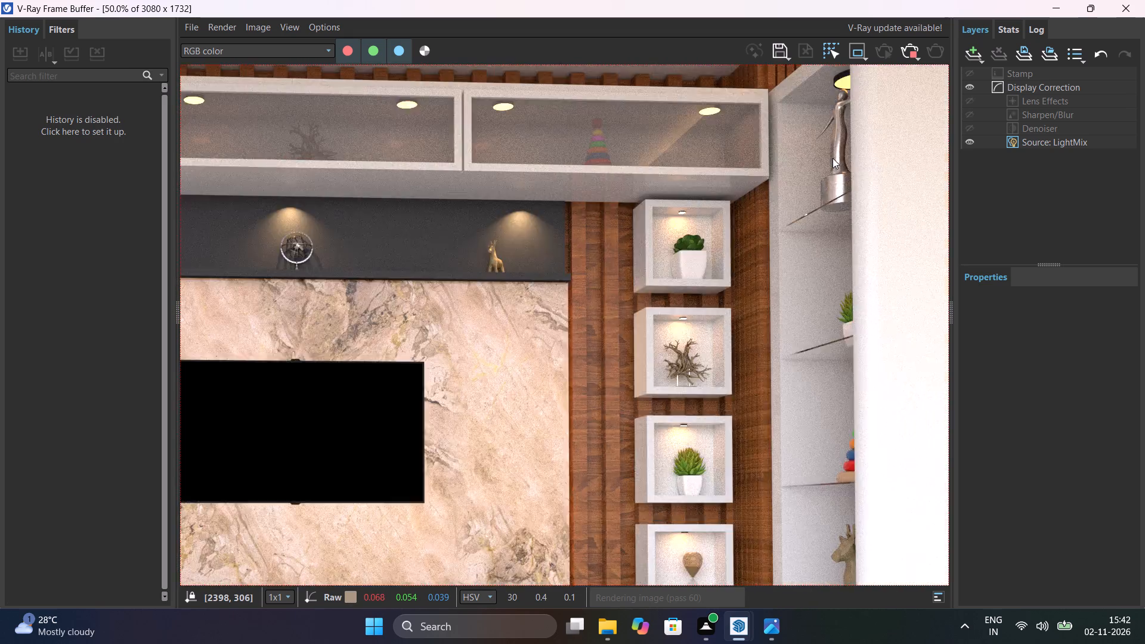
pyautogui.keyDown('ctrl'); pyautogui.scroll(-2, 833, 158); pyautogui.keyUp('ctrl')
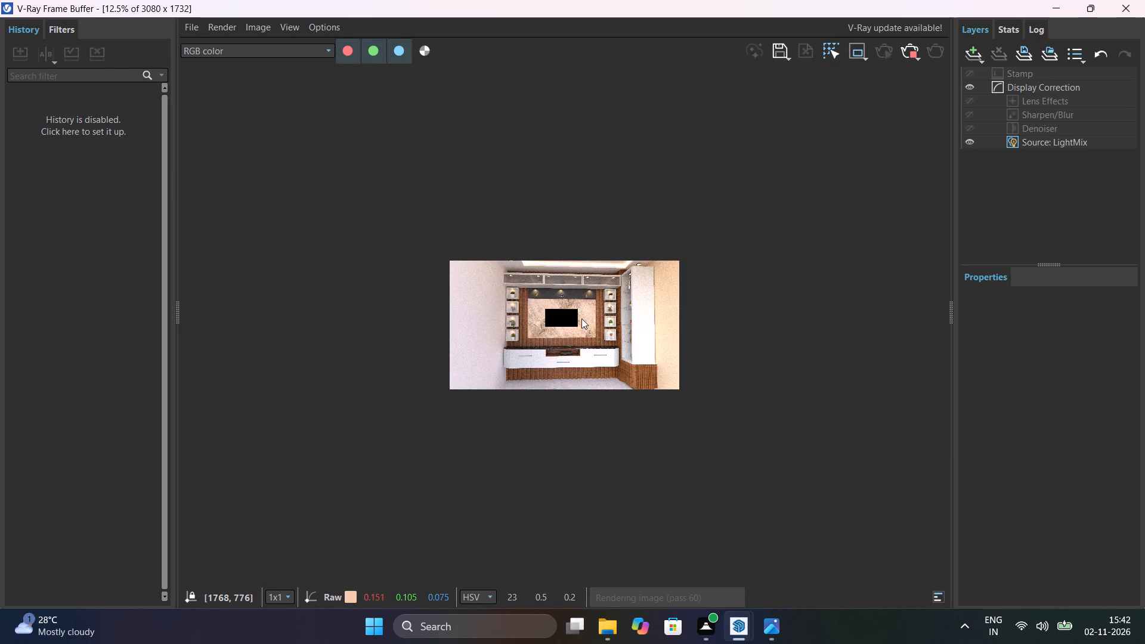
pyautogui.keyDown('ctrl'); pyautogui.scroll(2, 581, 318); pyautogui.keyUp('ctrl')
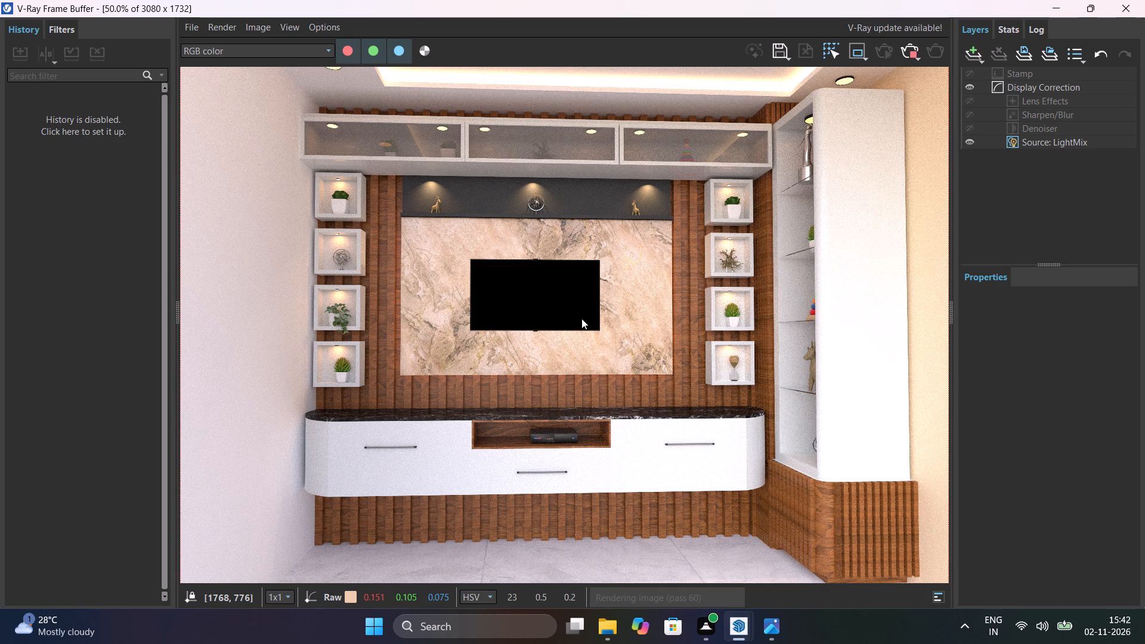
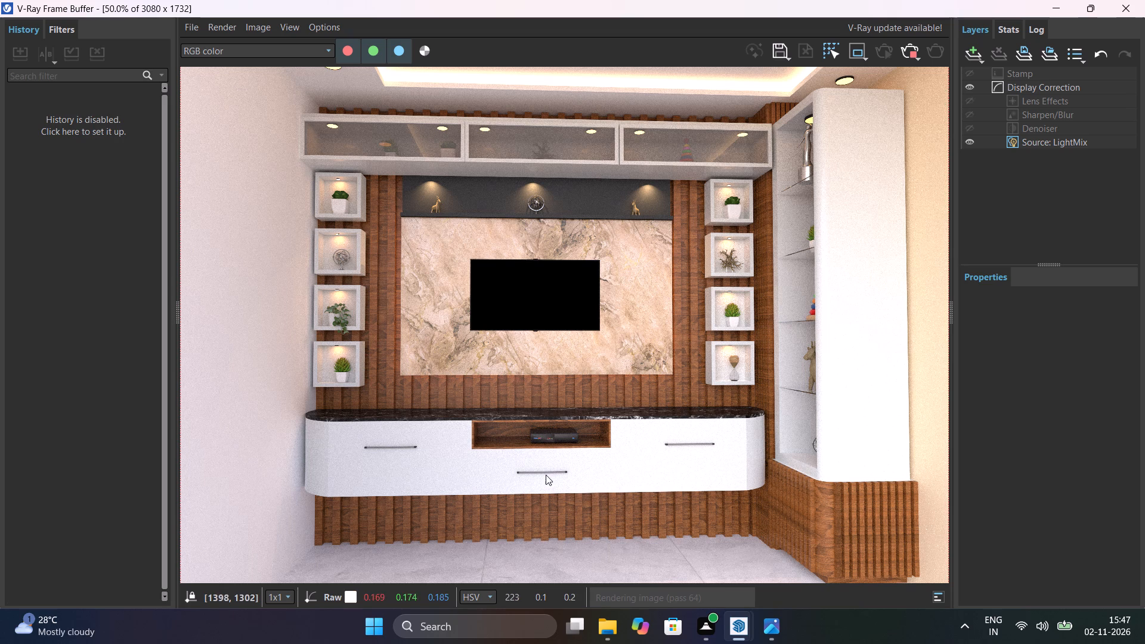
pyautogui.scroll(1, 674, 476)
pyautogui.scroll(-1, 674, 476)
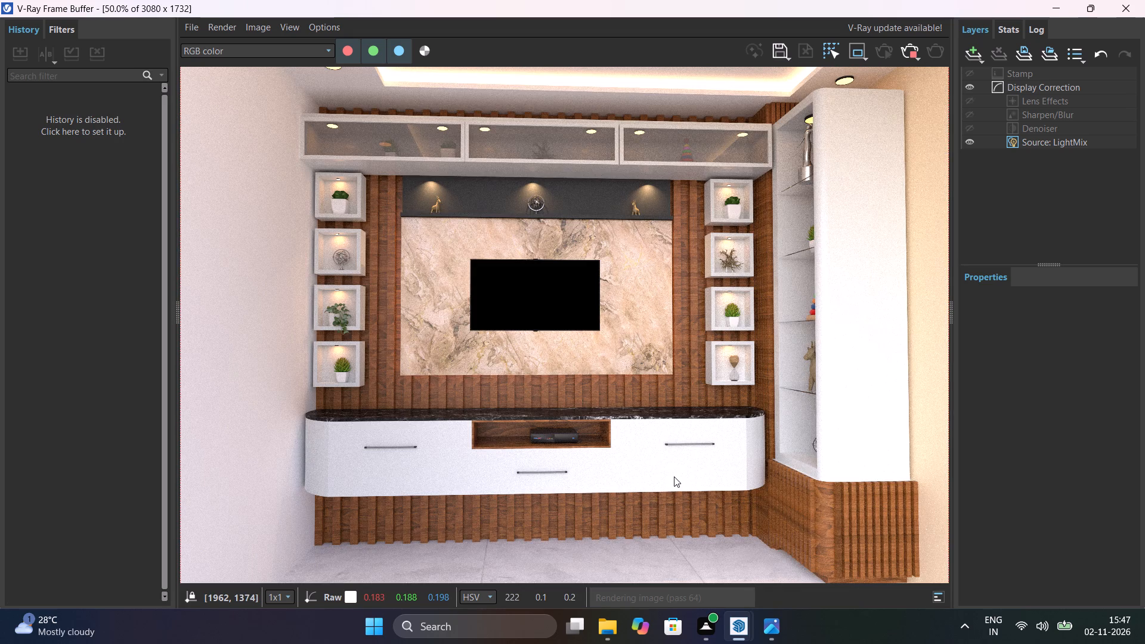
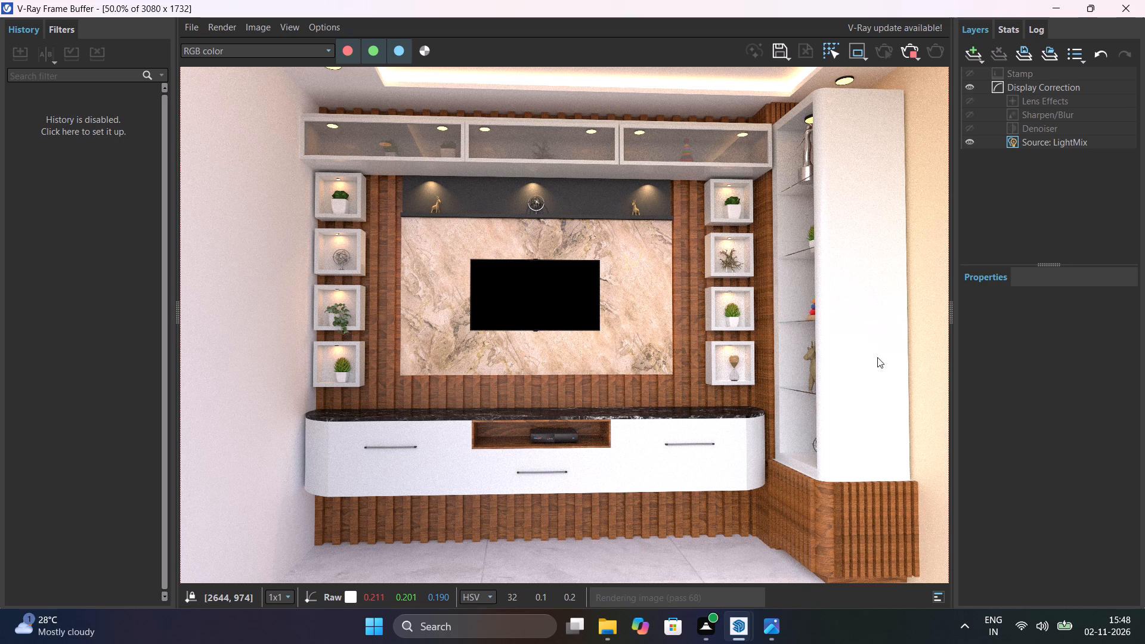
# Inspect the in-progress render of the TV wall unit, both as a whole and close up around the side cabinet and display niches.
pyautogui.keyDown('ctrl'); pyautogui.scroll(-3, 785, 371); pyautogui.keyUp('ctrl')
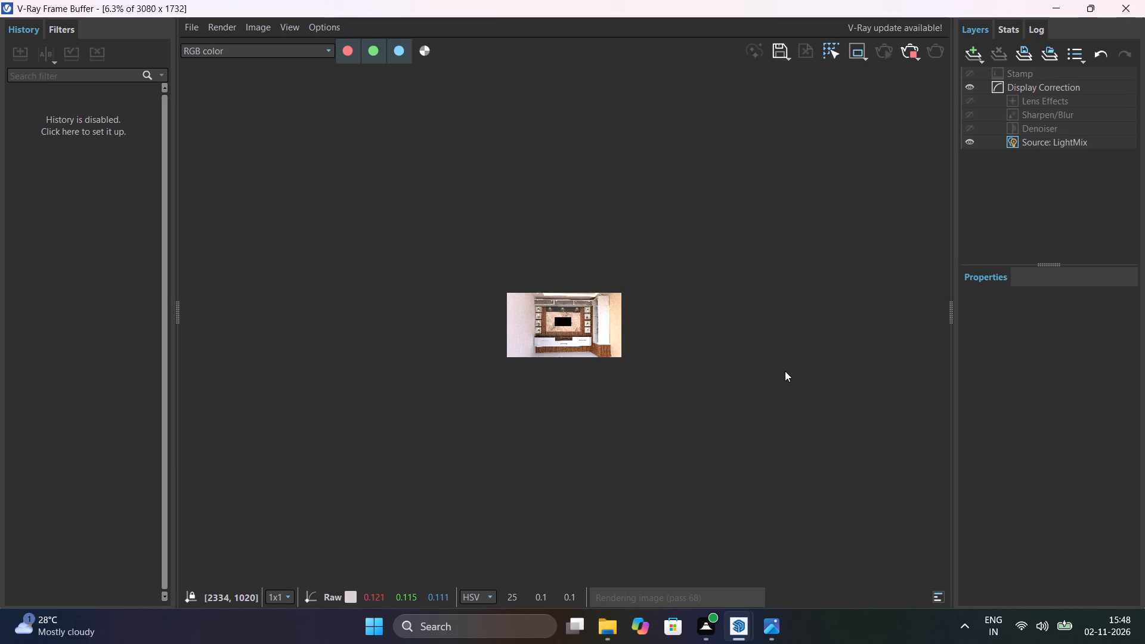
pyautogui.keyDown('ctrl'); pyautogui.scroll(4, 785, 371); pyautogui.keyUp('ctrl')
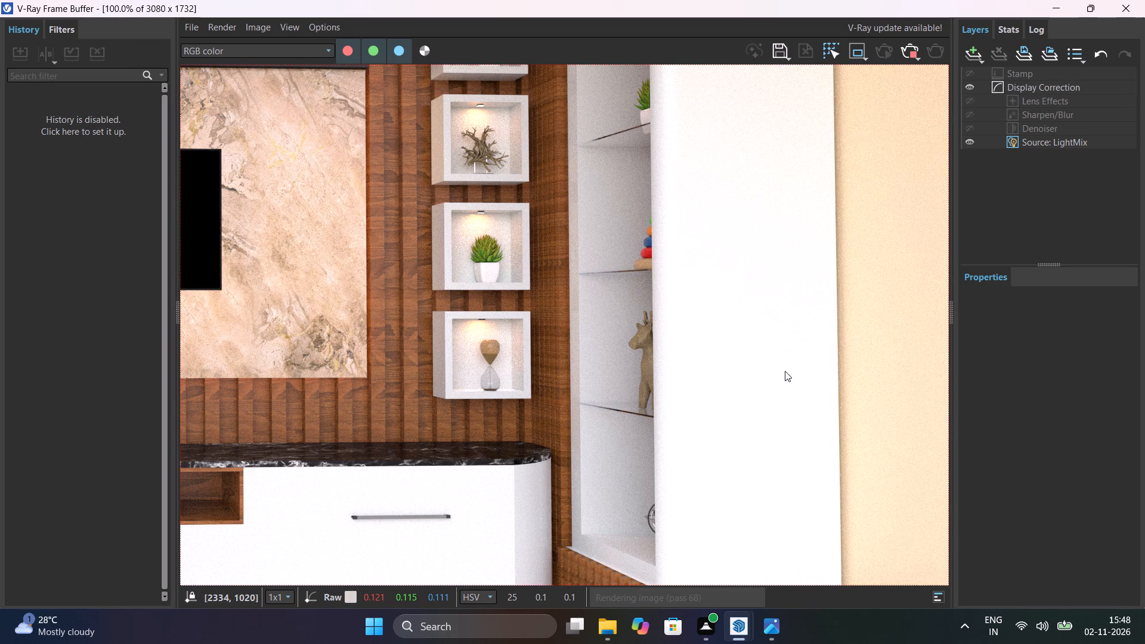
pyautogui.scroll(-2, 499, 364)
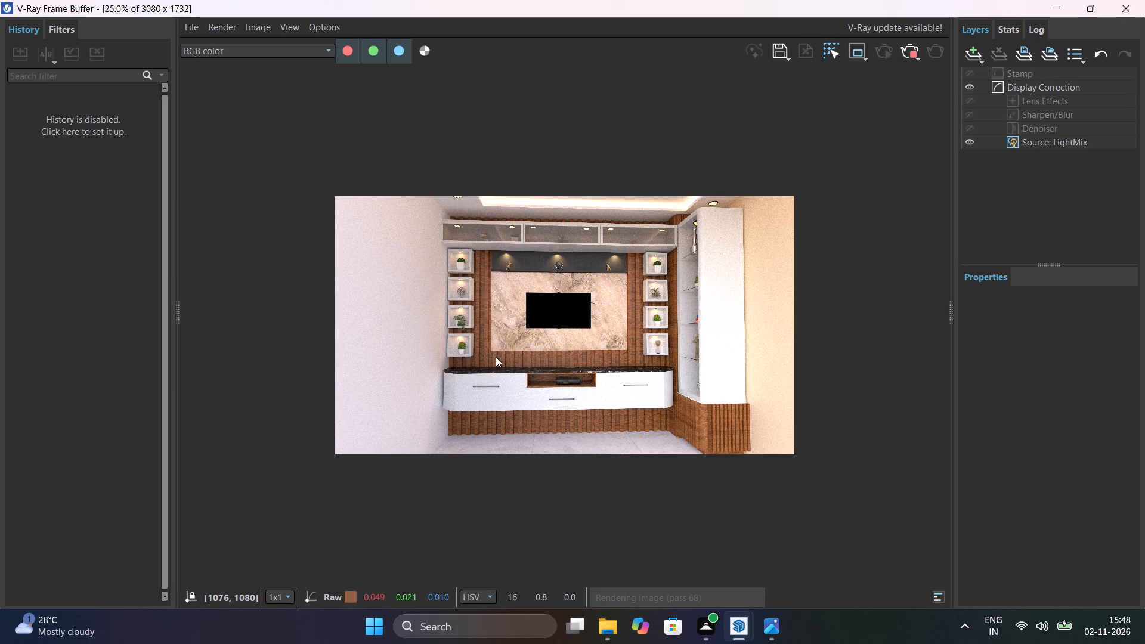
pyautogui.scroll(1, 497, 292)
pyautogui.moveTo(602, 312); pyautogui.dragTo(544, 327, button='middle')
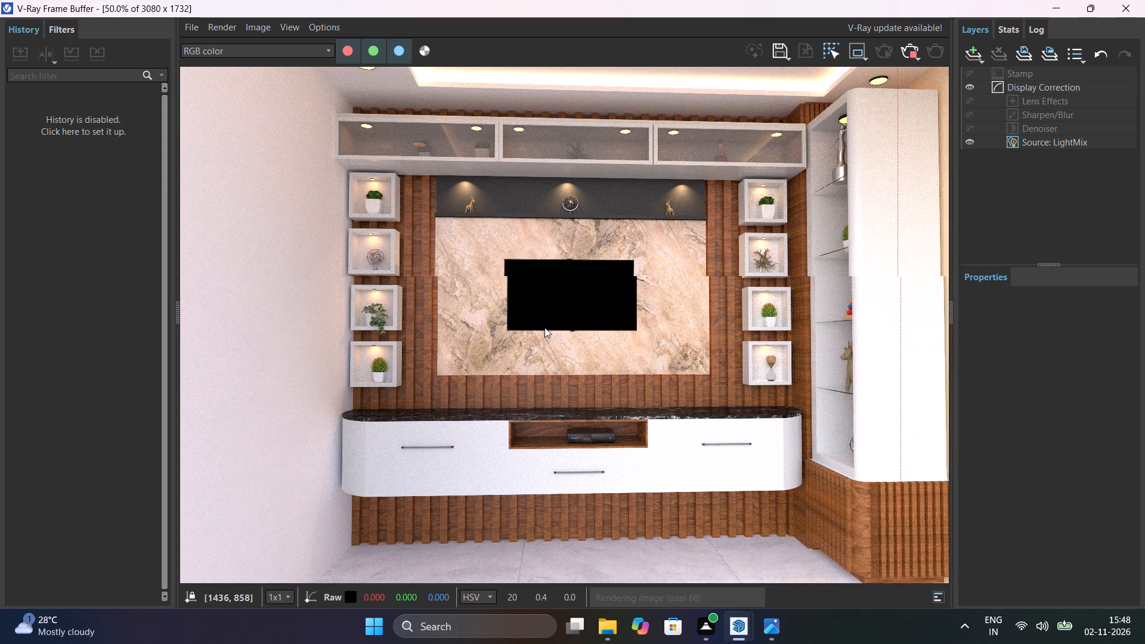
pyautogui.moveTo(544, 327); pyautogui.dragTo(469, 348, button='middle')
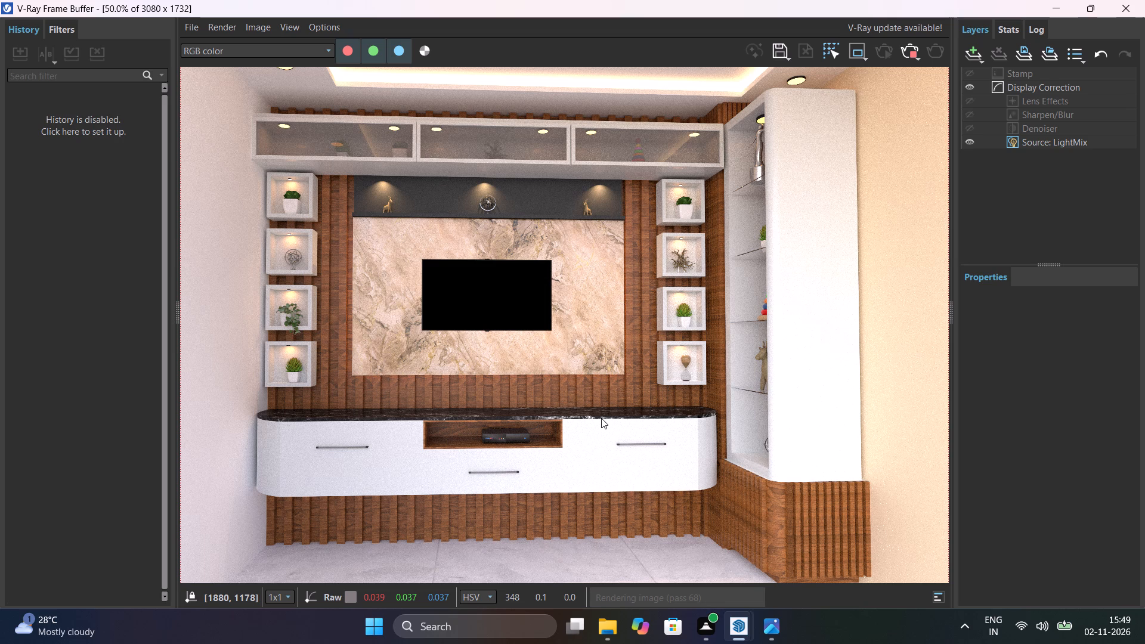
pyautogui.scroll(1, 510, 424)
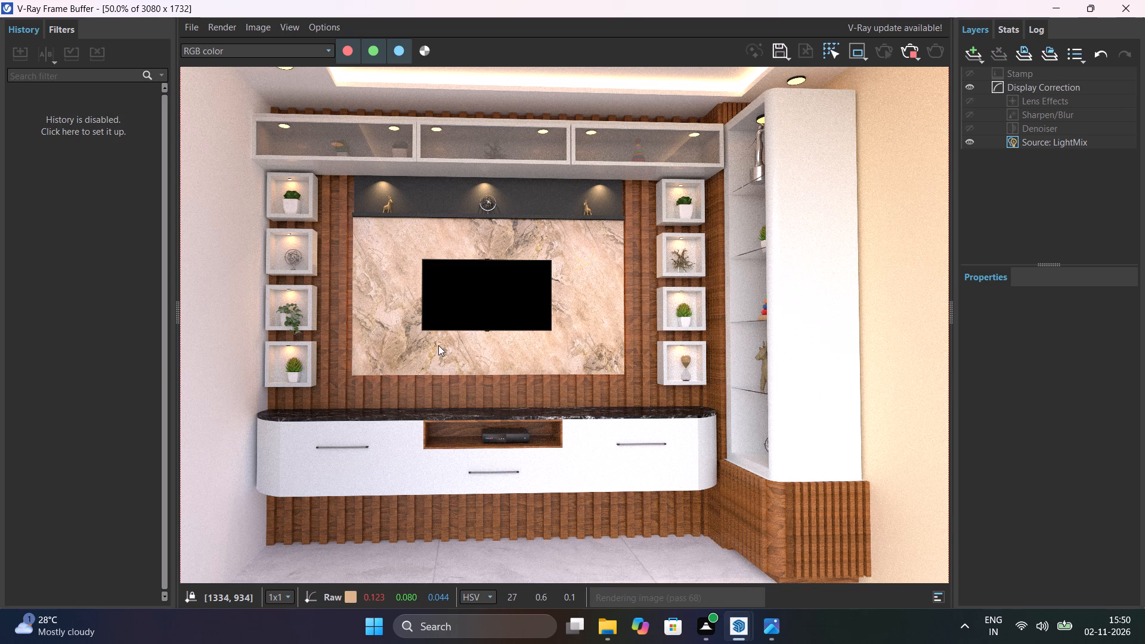
pyautogui.click(438, 345)
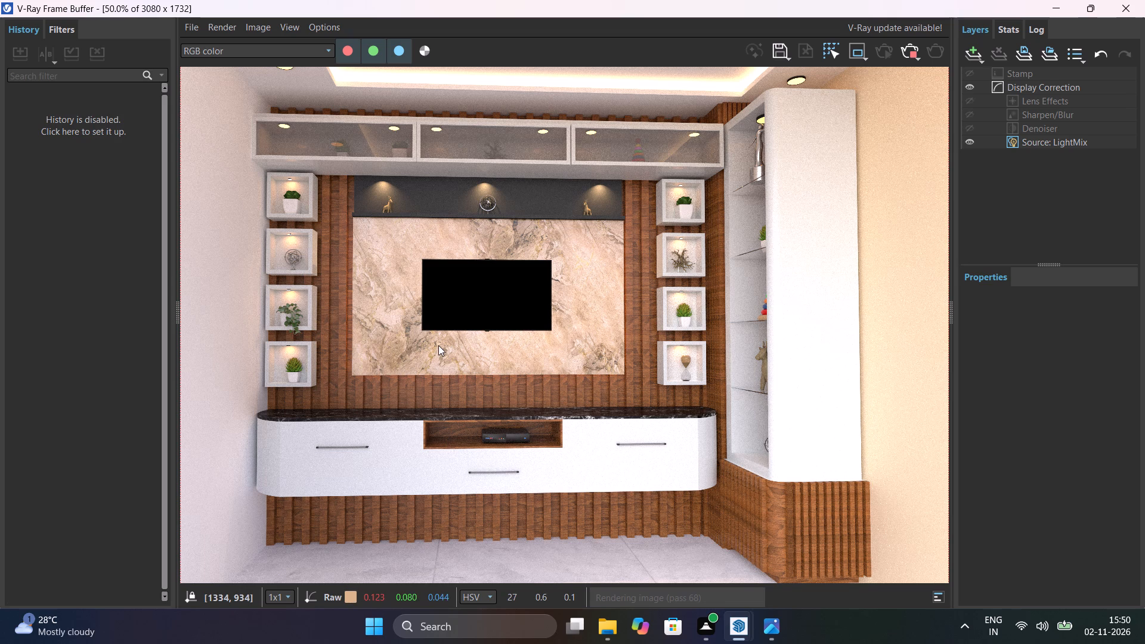
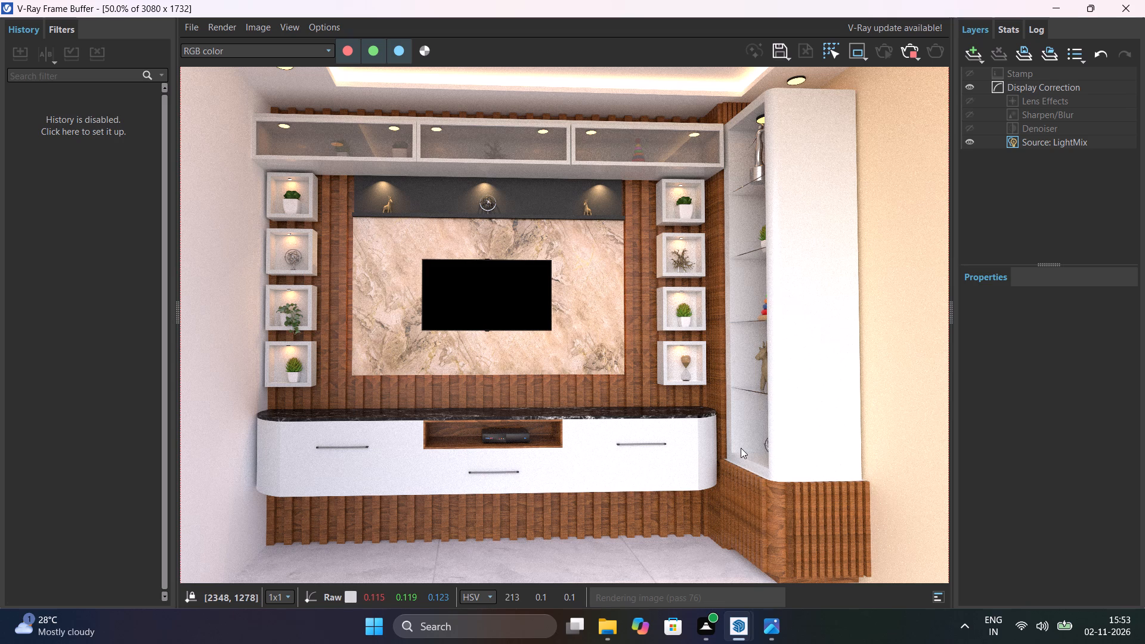
# Check the in-progress render of the TV wall unit as a whole and close up around the marble TV panel and neighbouring display niches.
pyautogui.keyDown('ctrl'); pyautogui.scroll(-1, 741, 448); pyautogui.keyUp('ctrl')
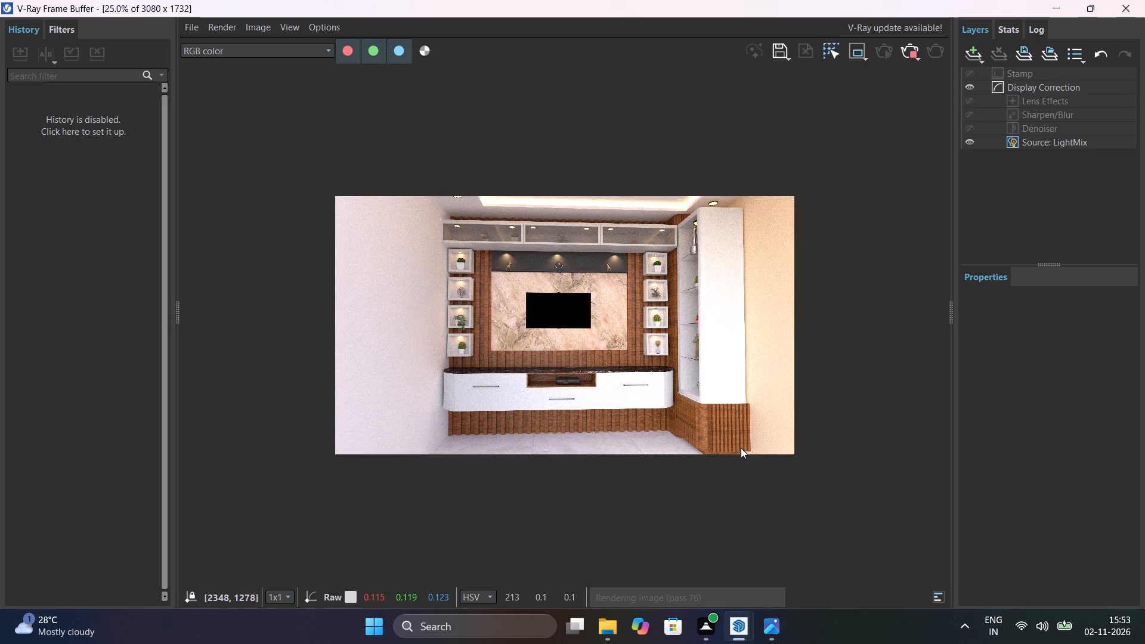
pyautogui.scroll(1, 741, 448)
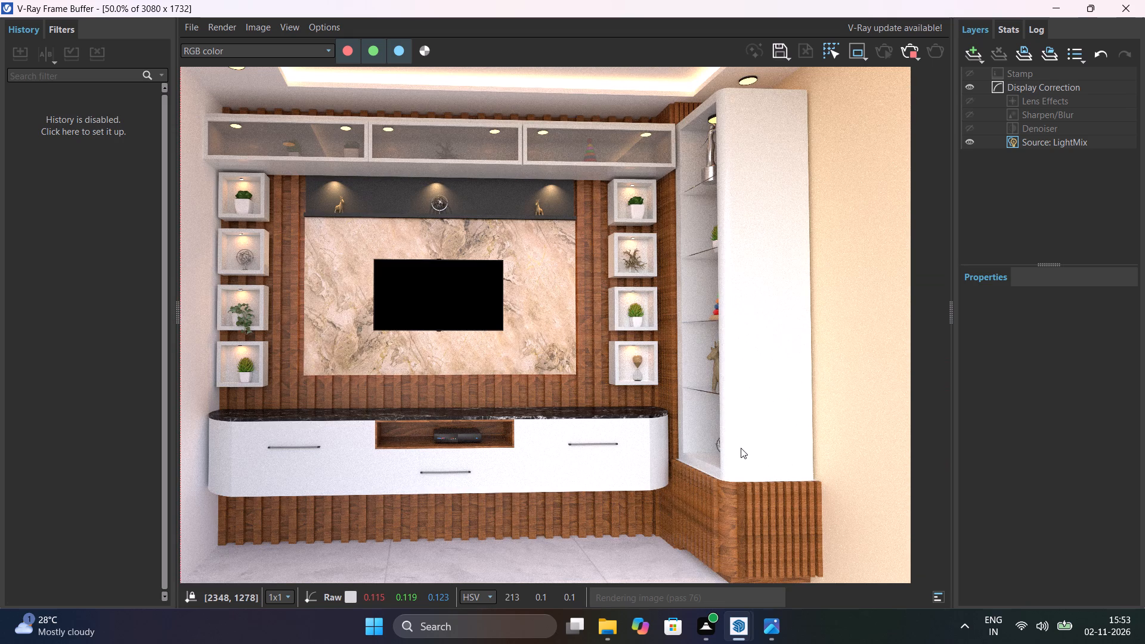
pyautogui.moveTo(715, 432); pyautogui.dragTo(779, 438, button='middle')
pyautogui.scroll(-1, 779, 438)
pyautogui.scroll(1, 635, 366)
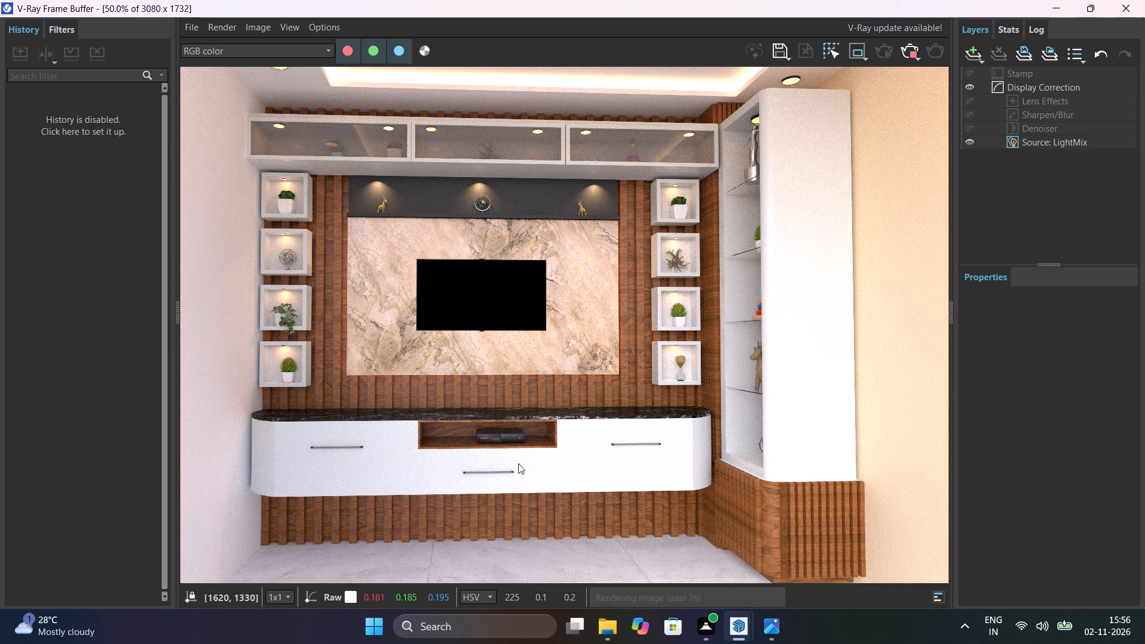
pyautogui.moveTo(518, 463); pyautogui.dragTo(494, 515)
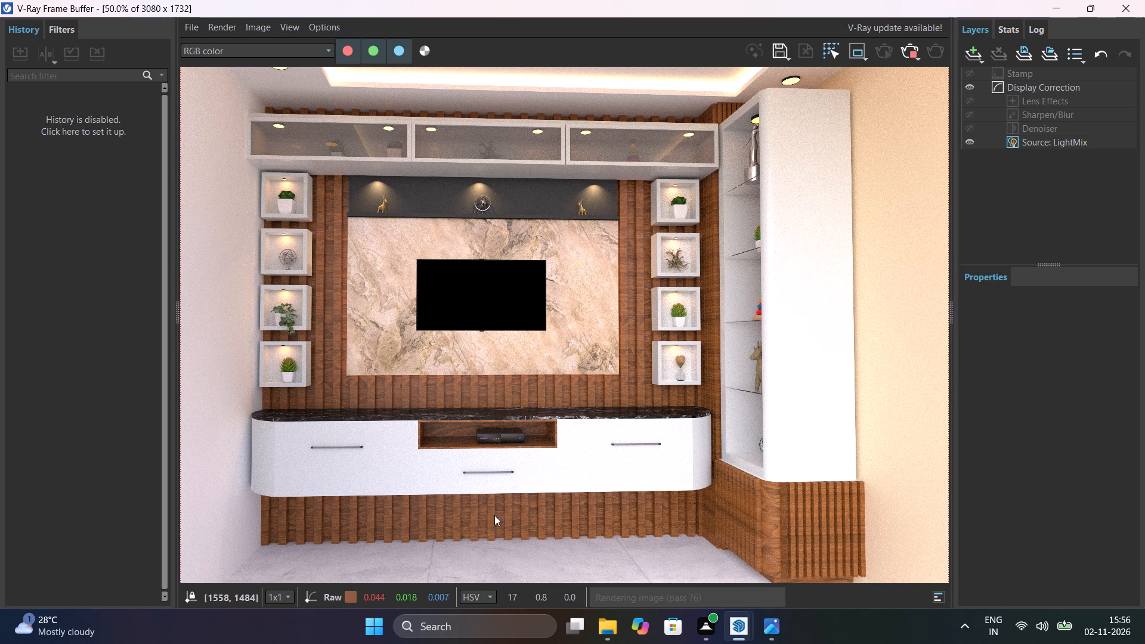
pyautogui.moveTo(494, 515); pyautogui.dragTo(489, 524)
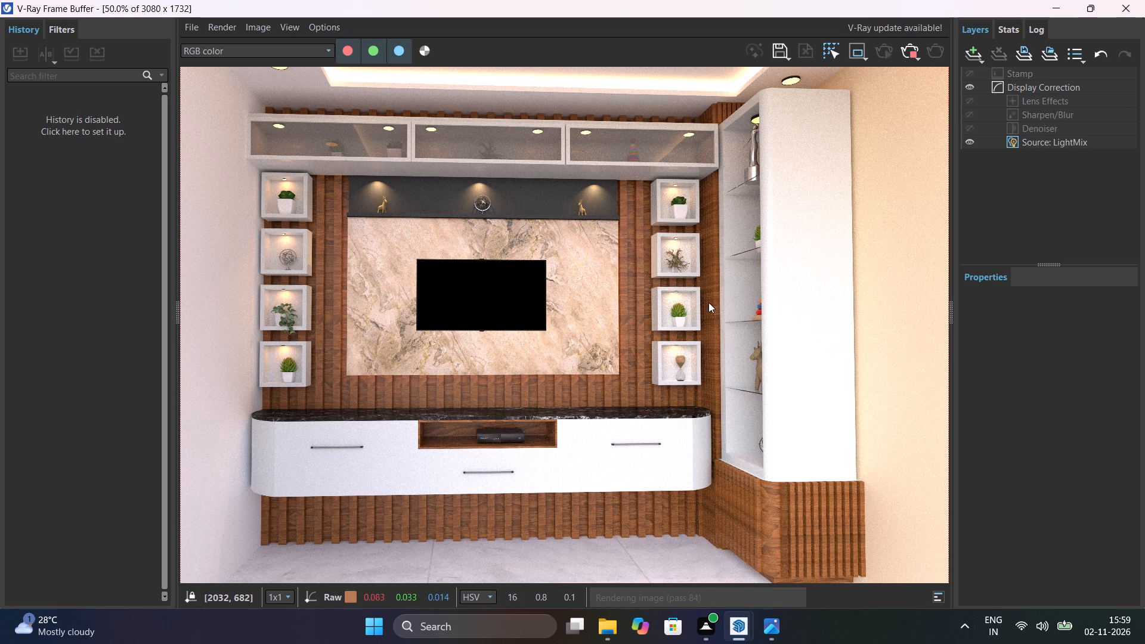
pyautogui.keyDown('ctrl'); pyautogui.scroll(2, 598, 253); pyautogui.keyUp('ctrl')
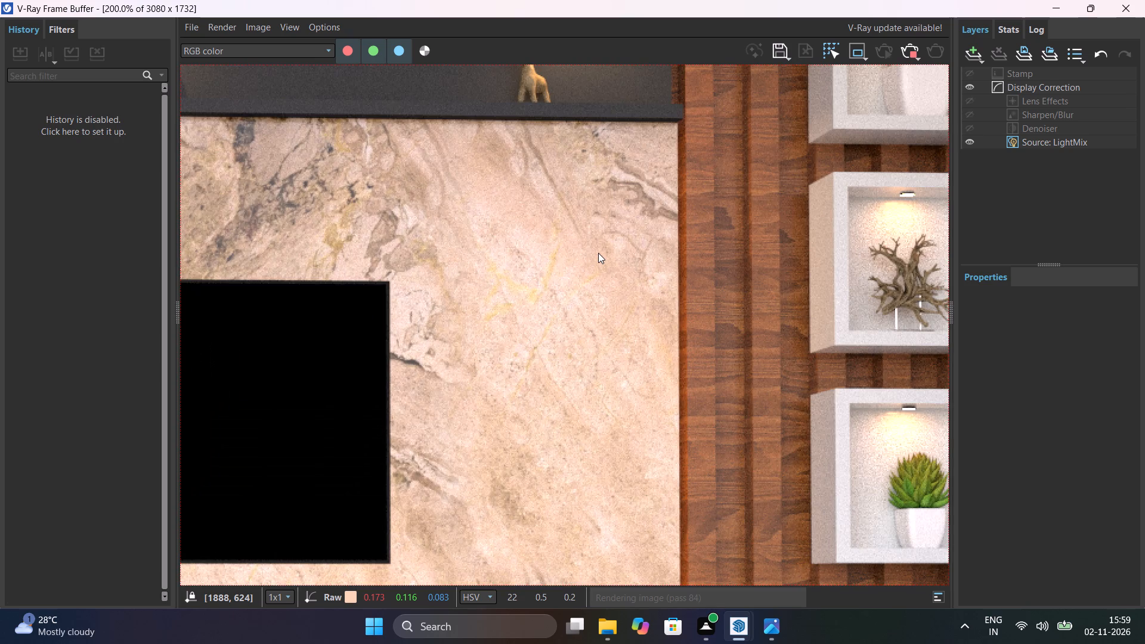
pyautogui.keyDown('ctrl'); pyautogui.scroll(-4, 598, 253); pyautogui.keyUp('ctrl')
pyautogui.keyDown('ctrl'); pyautogui.scroll(1, 598, 253); pyautogui.keyUp('ctrl')
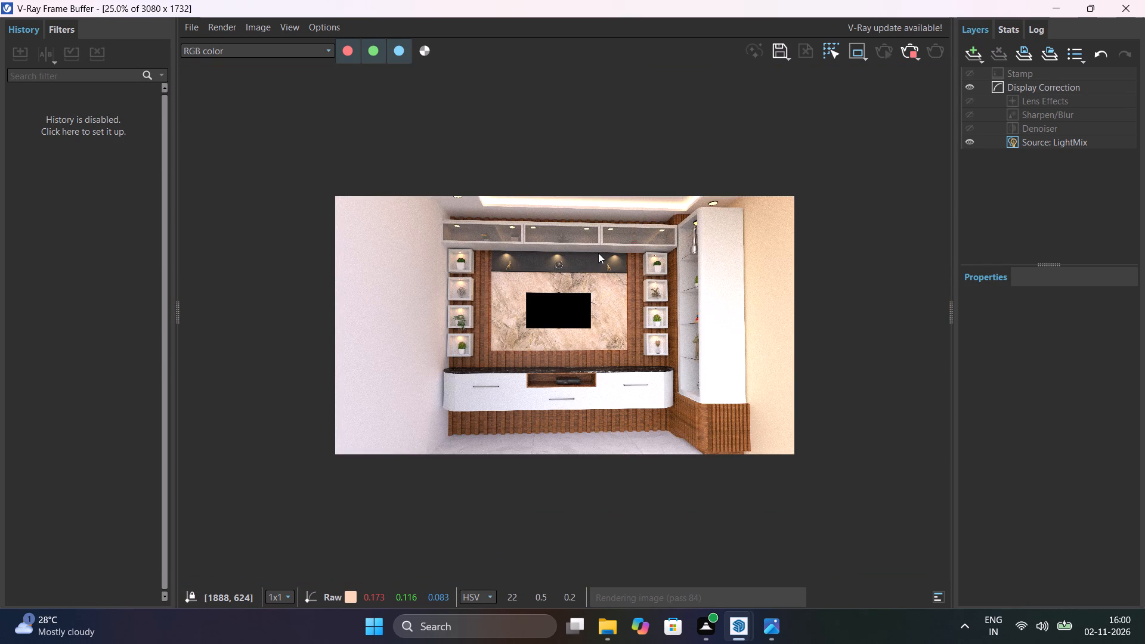
pyautogui.keyDown('ctrl'); pyautogui.scroll(2, 598, 253); pyautogui.keyUp('ctrl')
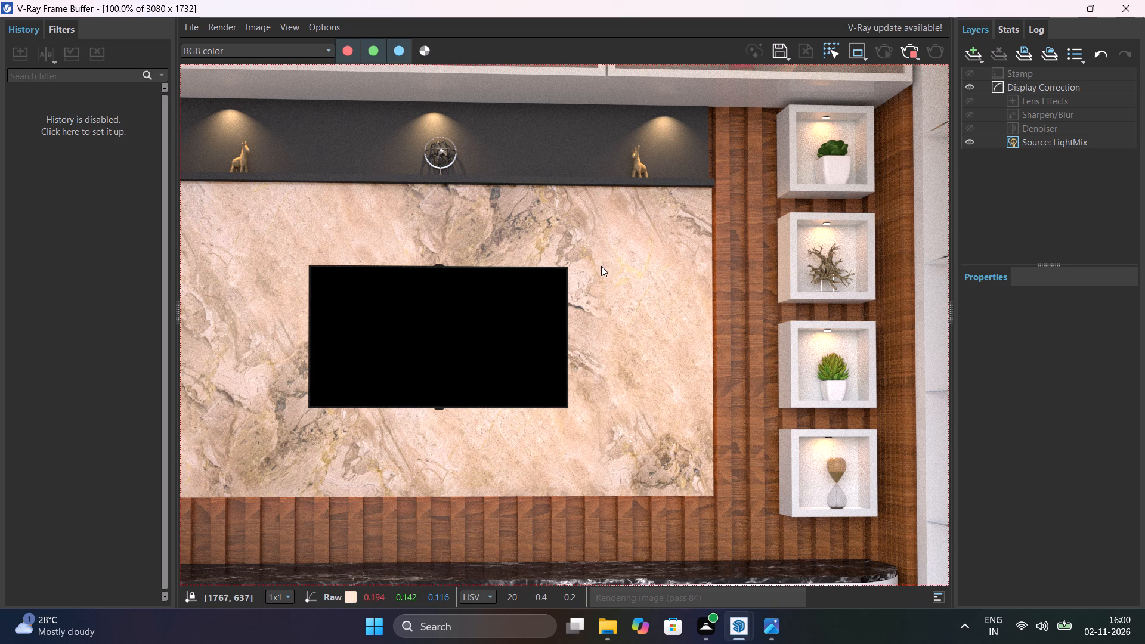
pyautogui.keyDown('ctrl'); pyautogui.scroll(-2, 608, 289); pyautogui.keyUp('ctrl')
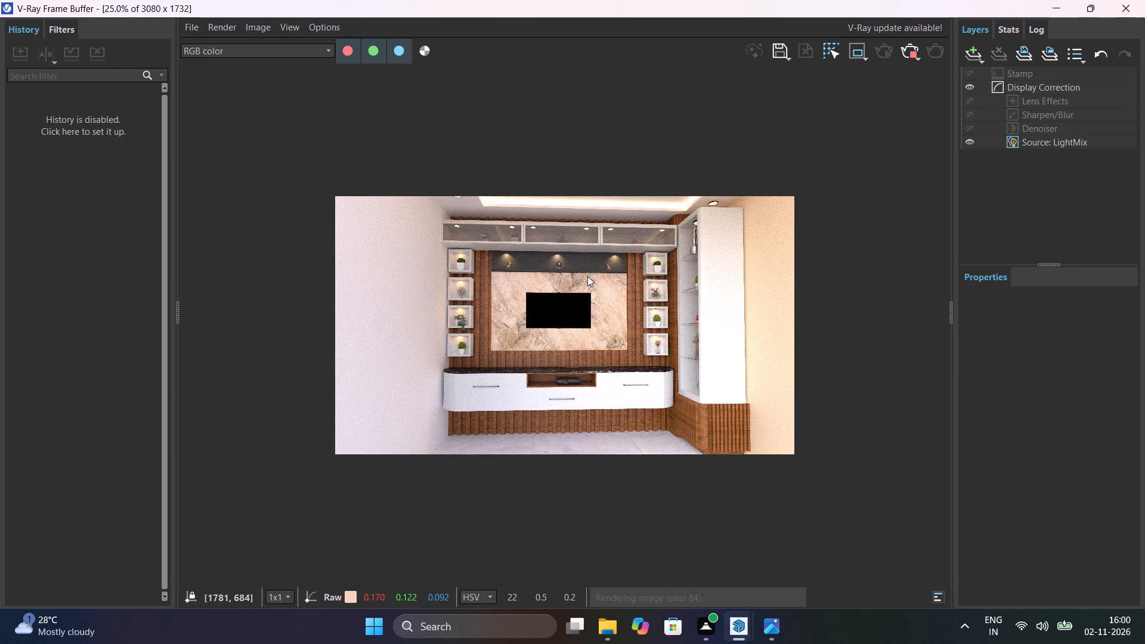
pyautogui.scroll(2, 584, 313)
pyautogui.moveTo(599, 318); pyautogui.dragTo(607, 361, button='middle')
pyautogui.scroll(-1, 607, 361)
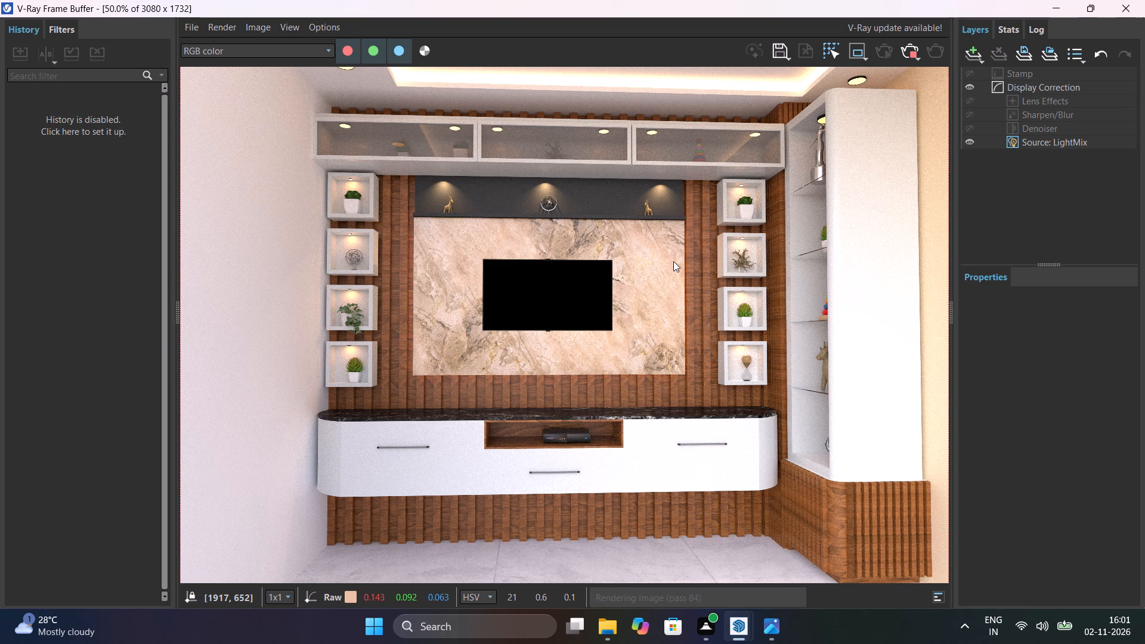
pyautogui.scroll(-1, 673, 261)
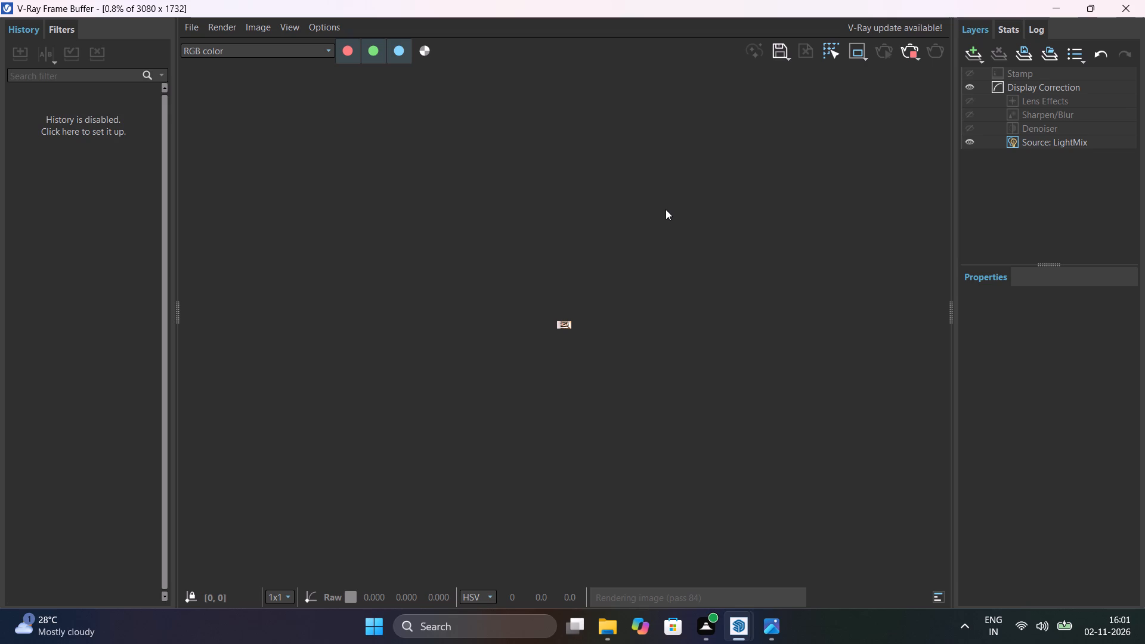
pyautogui.keyDown('ctrl'); pyautogui.scroll(5, 648, 309); pyautogui.keyUp('ctrl')
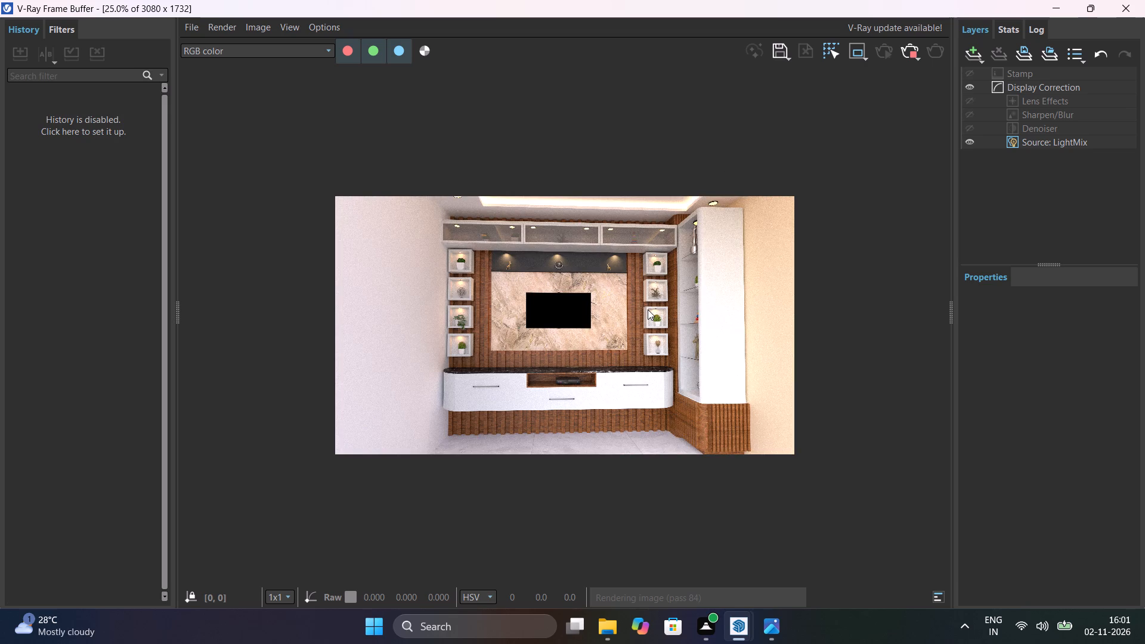
pyautogui.keyDown('ctrl'); pyautogui.scroll(1, 648, 309); pyautogui.keyUp('ctrl')
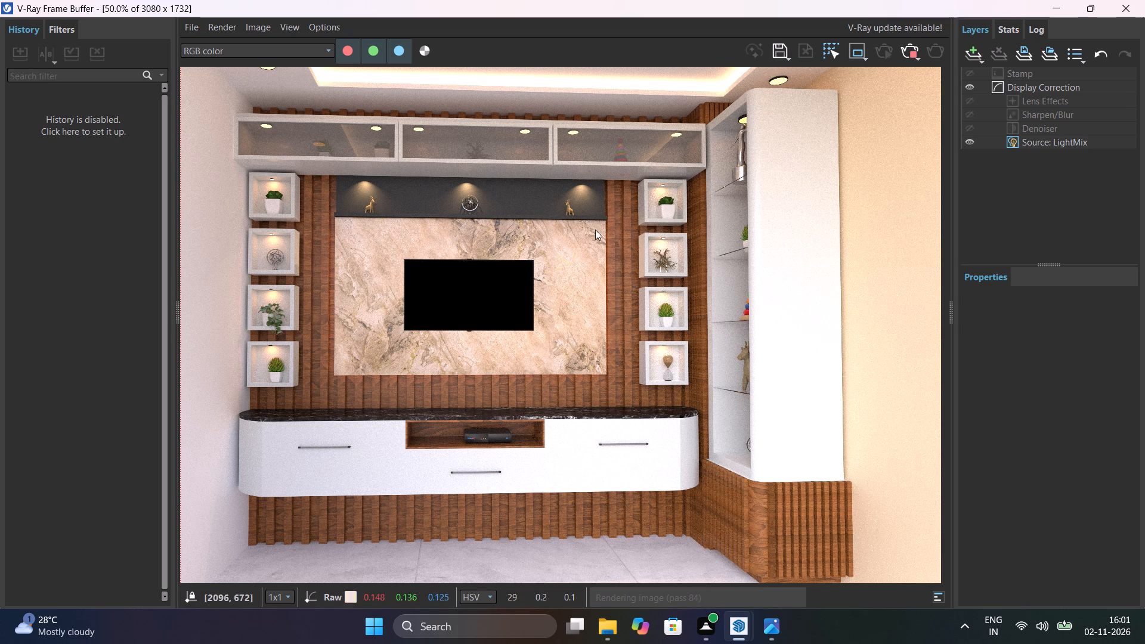
pyautogui.moveTo(566, 343); pyautogui.dragTo(584, 334, button='middle')
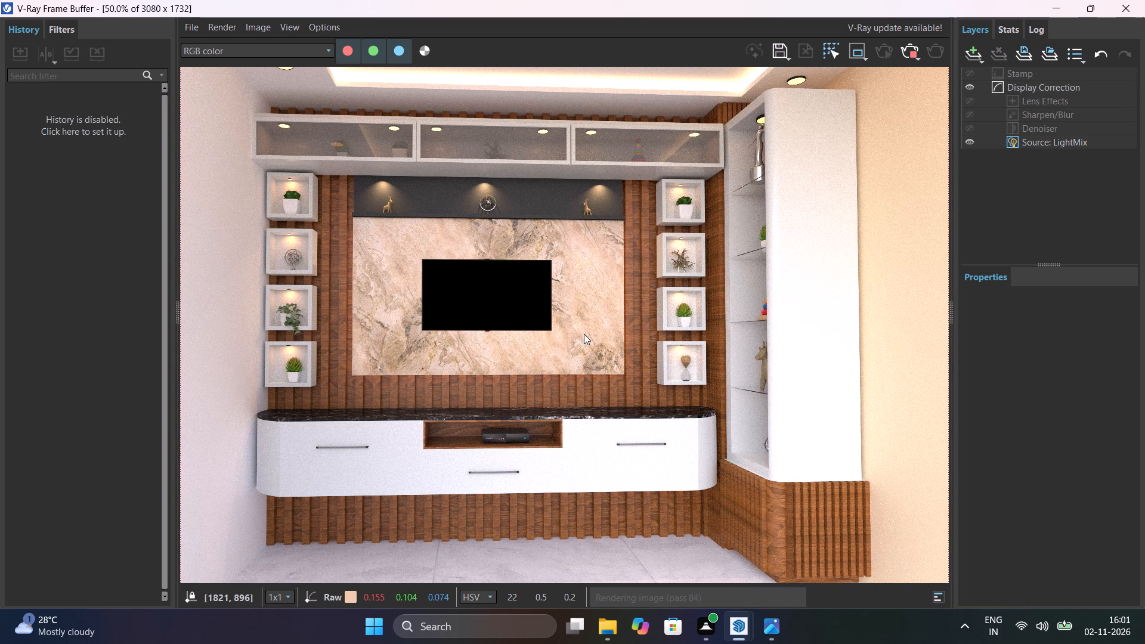
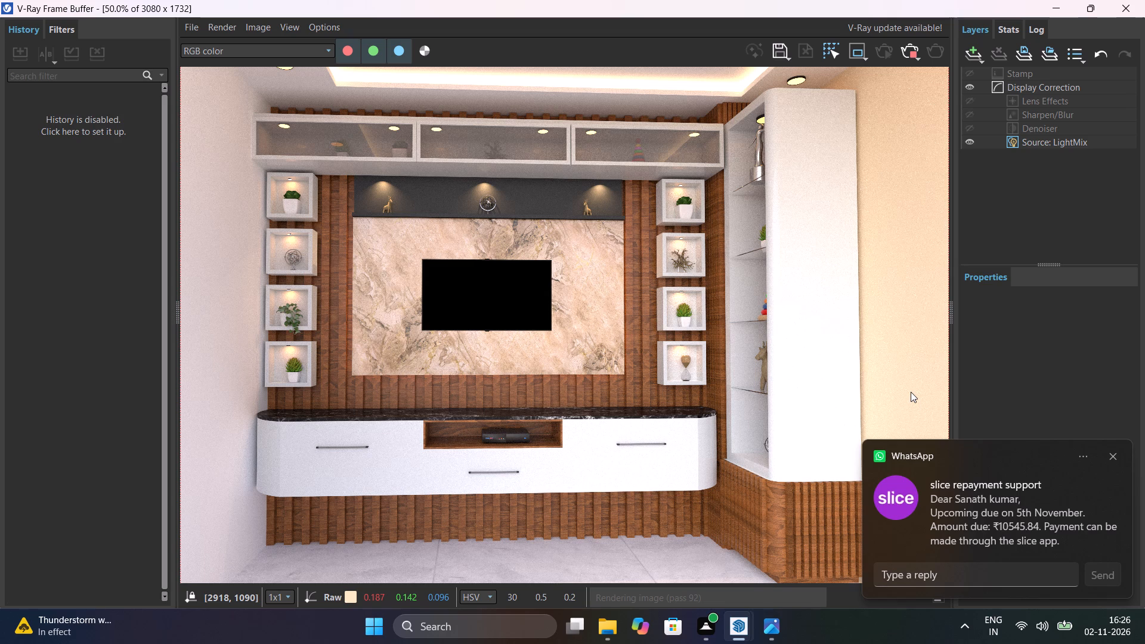
# Examine the in-progress render of the TV wall unit as a whole and close up around the TV, marble panel, niches and fluted wood.
pyautogui.click(902, 291)
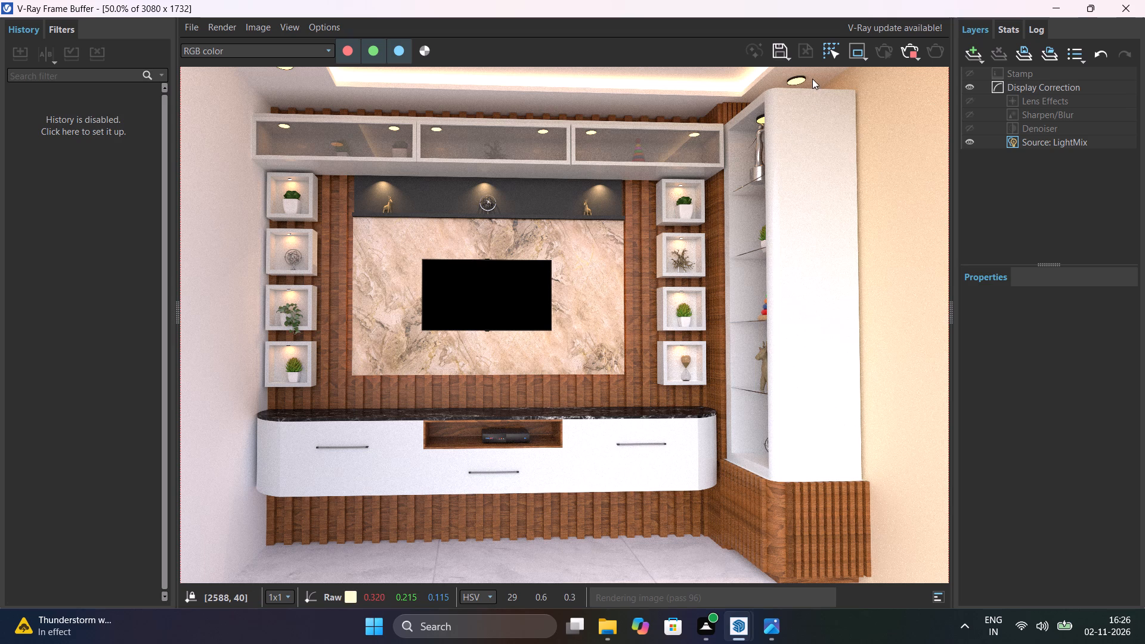
pyautogui.keyDown('ctrl'); pyautogui.scroll(4, 812, 79); pyautogui.keyUp('ctrl')
pyautogui.keyDown('ctrl'); pyautogui.scroll(-5, 812, 79); pyautogui.keyUp('ctrl')
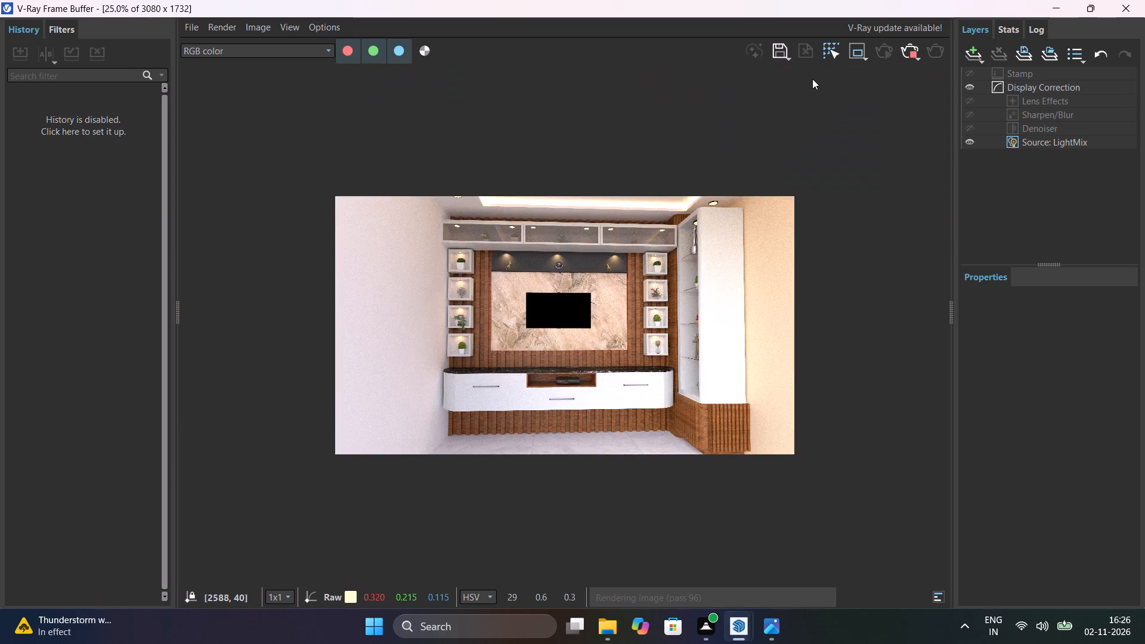
pyautogui.keyDown('ctrl'); pyautogui.scroll(-1, 812, 79); pyautogui.keyUp('ctrl')
pyautogui.keyDown('ctrl'); pyautogui.scroll(1, 812, 79); pyautogui.keyUp('ctrl')
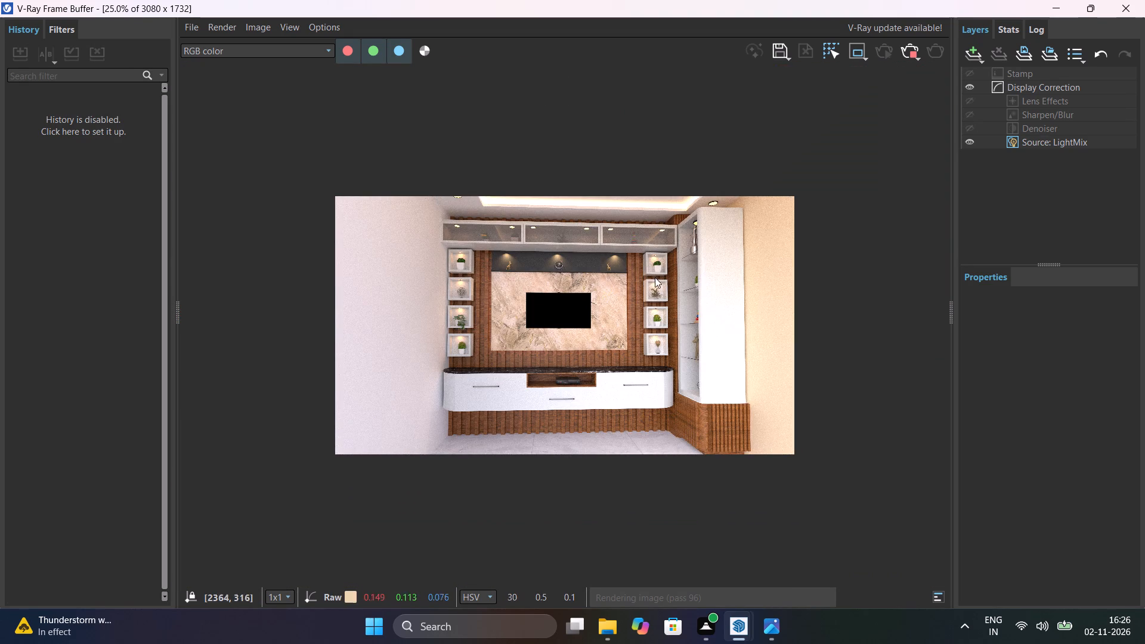
pyautogui.keyDown('ctrl'); pyautogui.scroll(1, 630, 304); pyautogui.keyUp('ctrl')
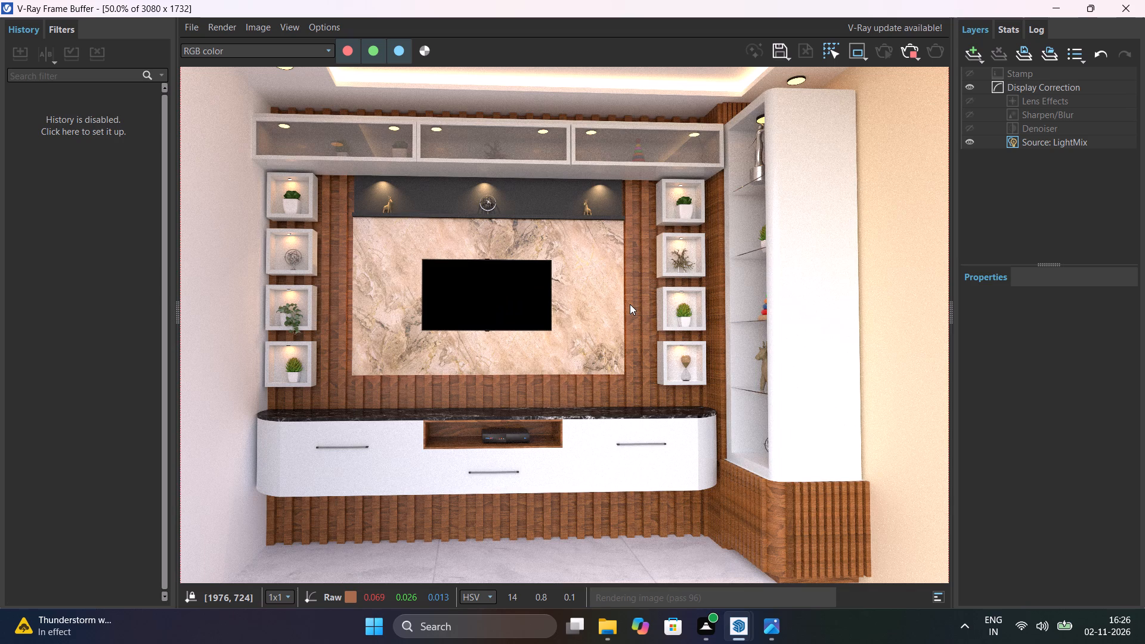
pyautogui.keyDown('ctrl'); pyautogui.scroll(1, 630, 304); pyautogui.keyUp('ctrl')
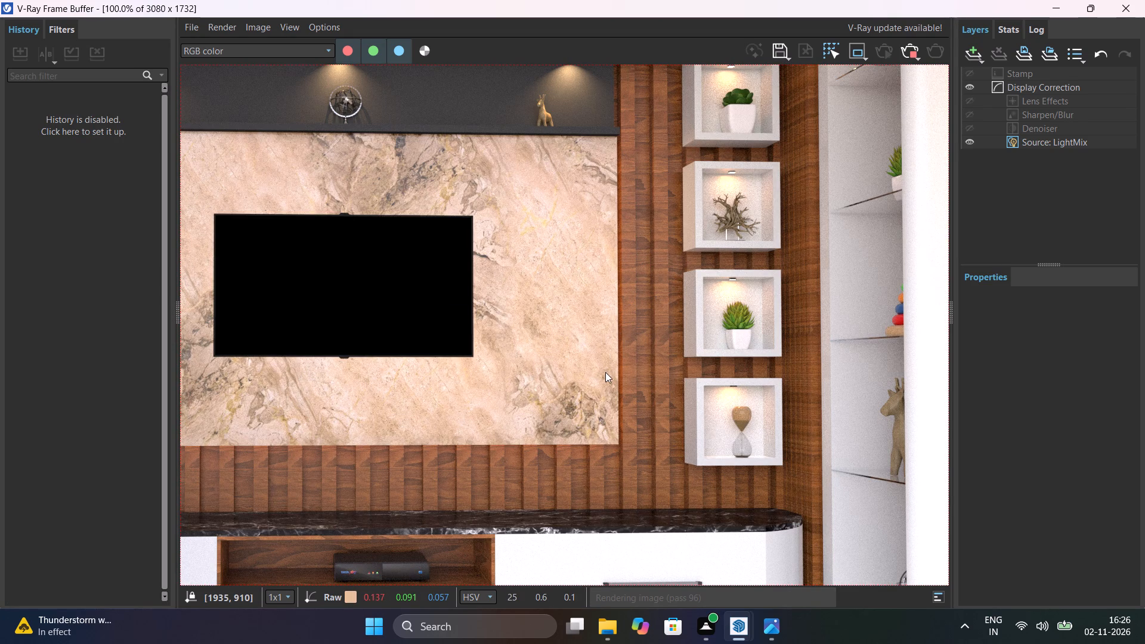
pyautogui.keyDown('ctrl'); pyautogui.scroll(-2, 591, 410); pyautogui.keyUp('ctrl')
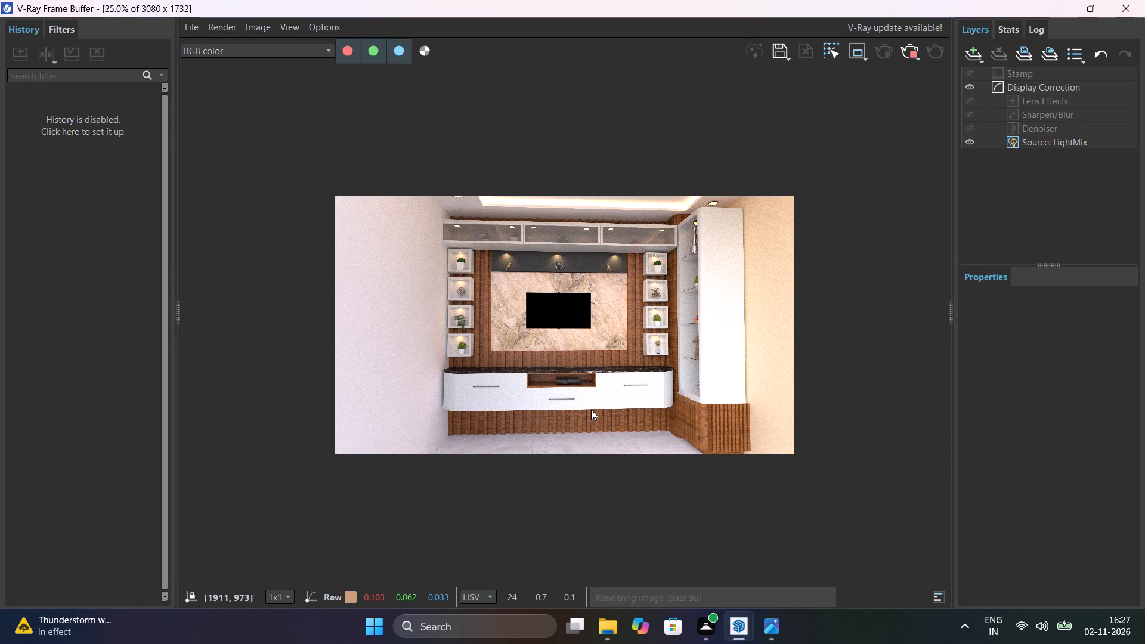
pyautogui.moveTo(591, 410); pyautogui.dragTo(652, 397, button='middle')
pyautogui.scroll(1, 652, 392)
pyautogui.moveTo(655, 386); pyautogui.dragTo(734, 434, button='middle')
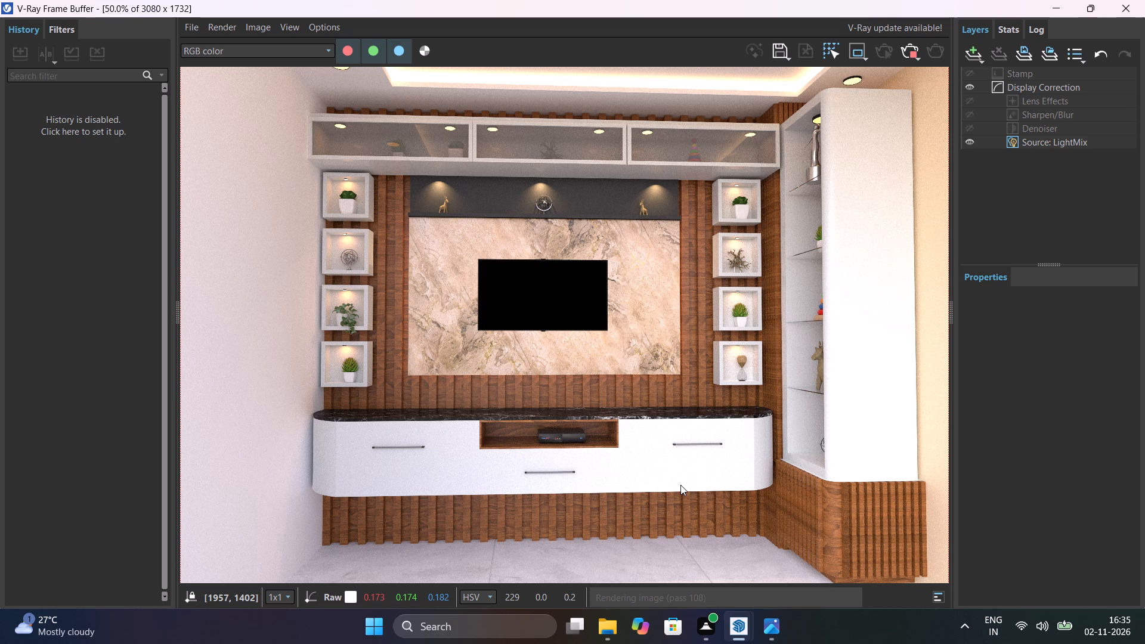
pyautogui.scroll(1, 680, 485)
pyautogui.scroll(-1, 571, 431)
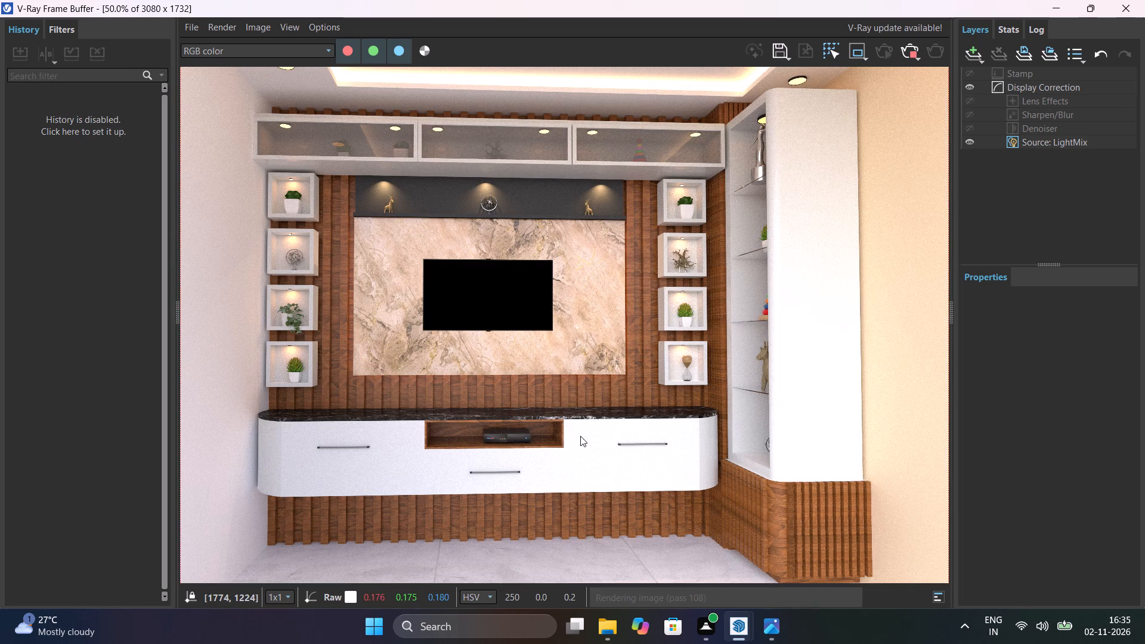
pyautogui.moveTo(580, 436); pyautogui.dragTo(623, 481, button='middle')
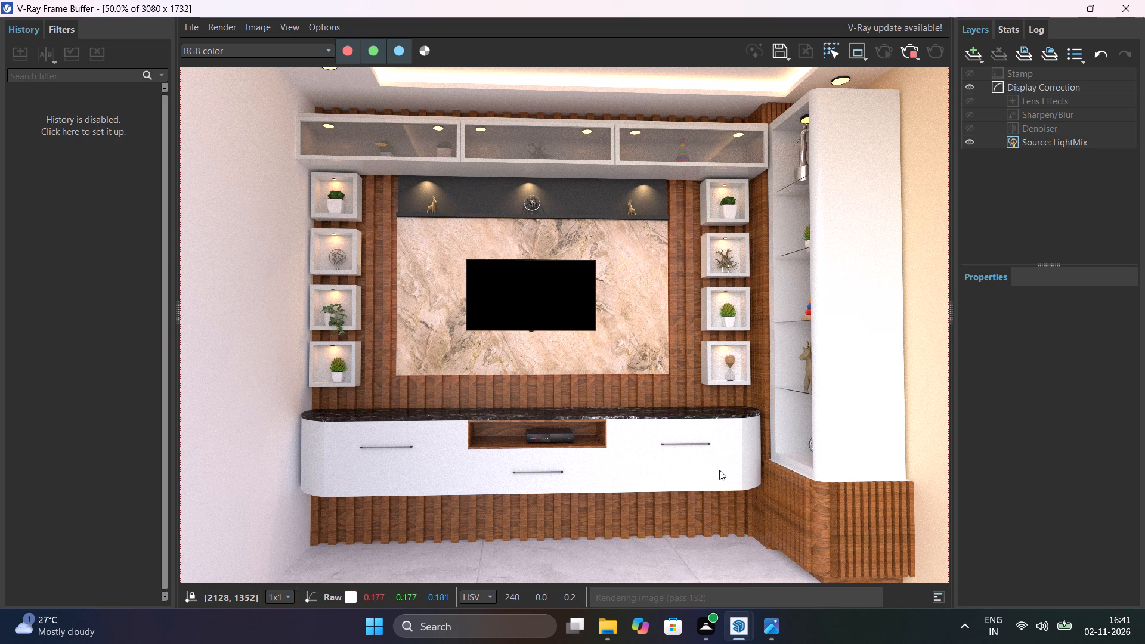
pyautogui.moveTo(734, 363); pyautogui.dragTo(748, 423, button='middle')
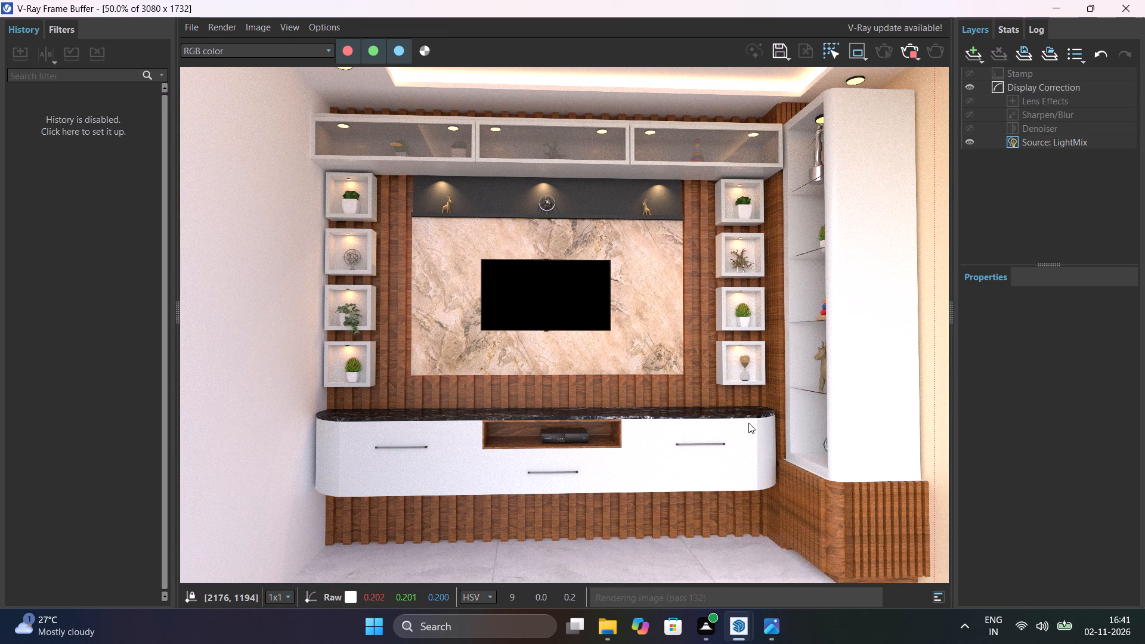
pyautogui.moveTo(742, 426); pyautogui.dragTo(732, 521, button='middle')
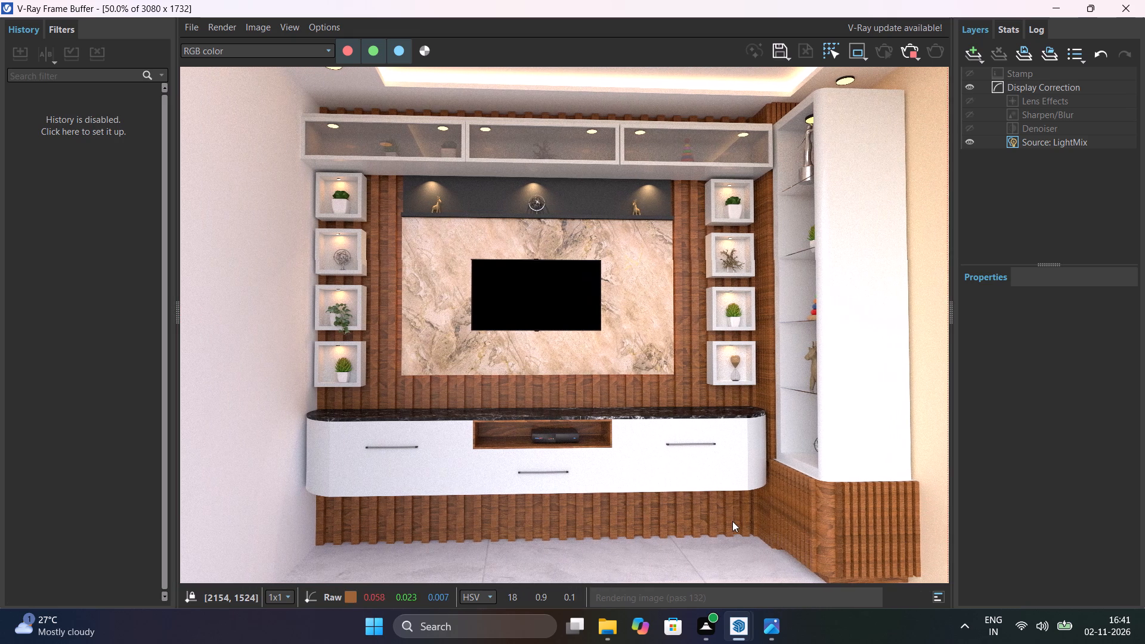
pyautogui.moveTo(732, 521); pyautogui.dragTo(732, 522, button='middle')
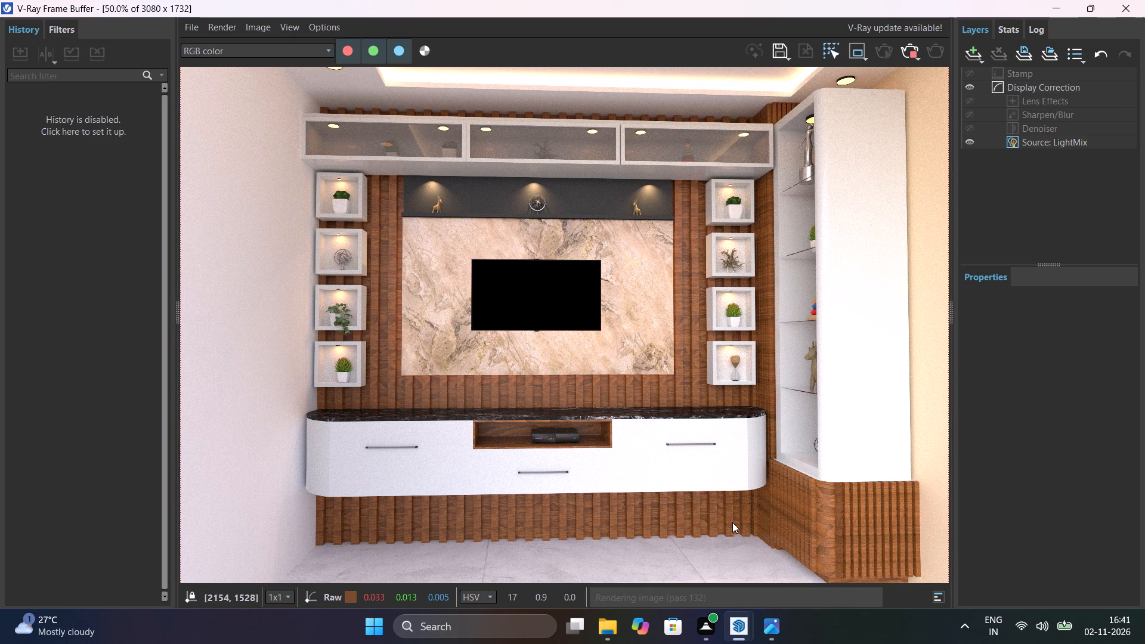
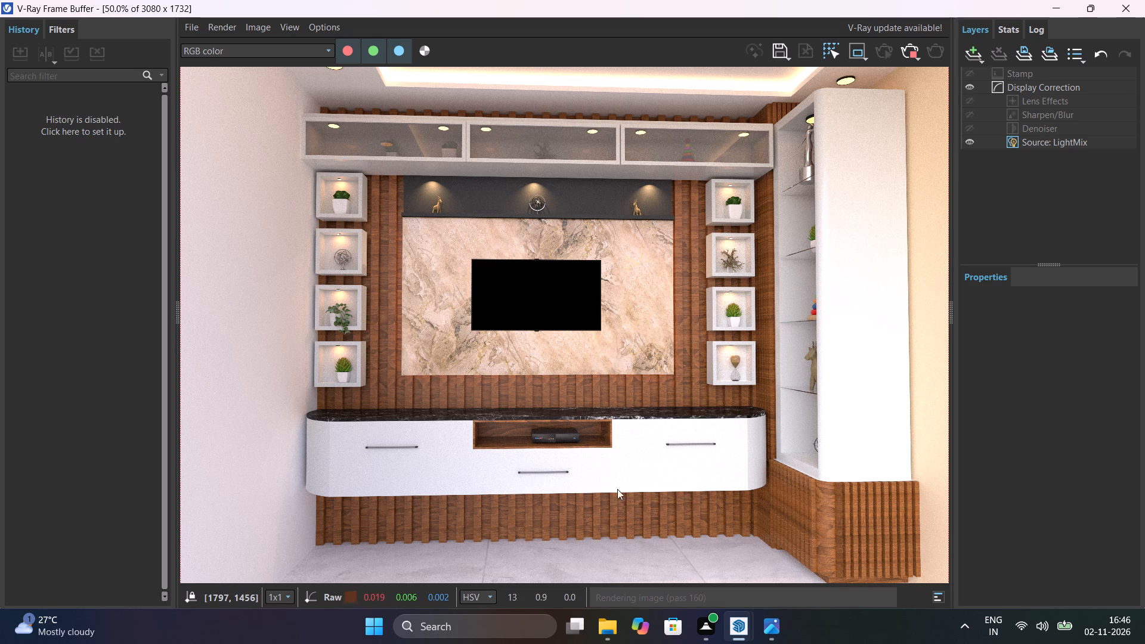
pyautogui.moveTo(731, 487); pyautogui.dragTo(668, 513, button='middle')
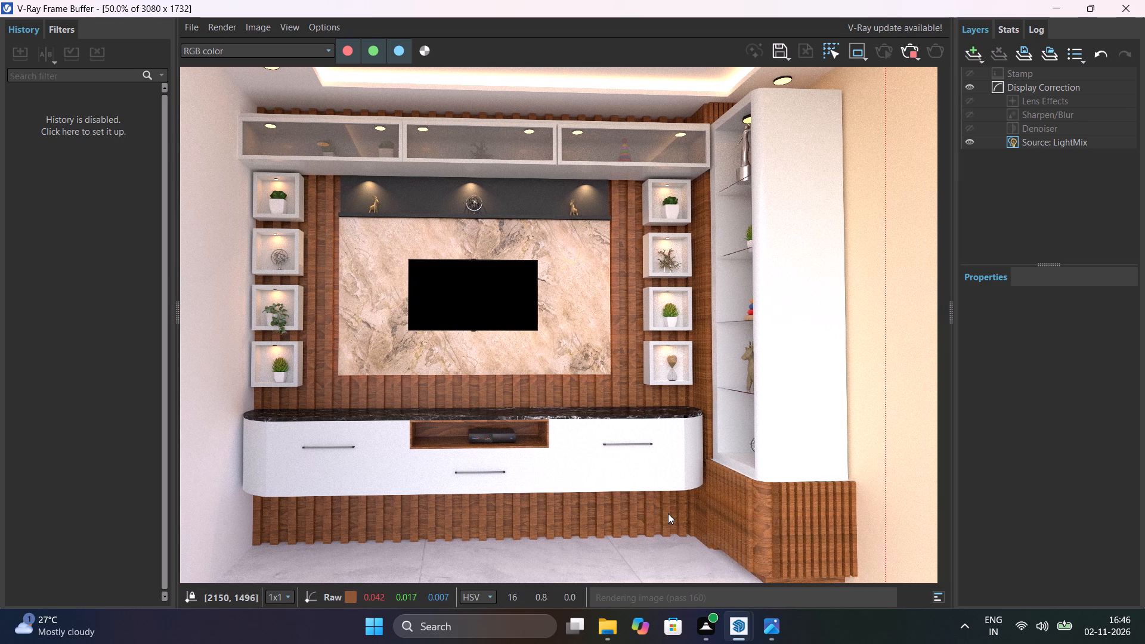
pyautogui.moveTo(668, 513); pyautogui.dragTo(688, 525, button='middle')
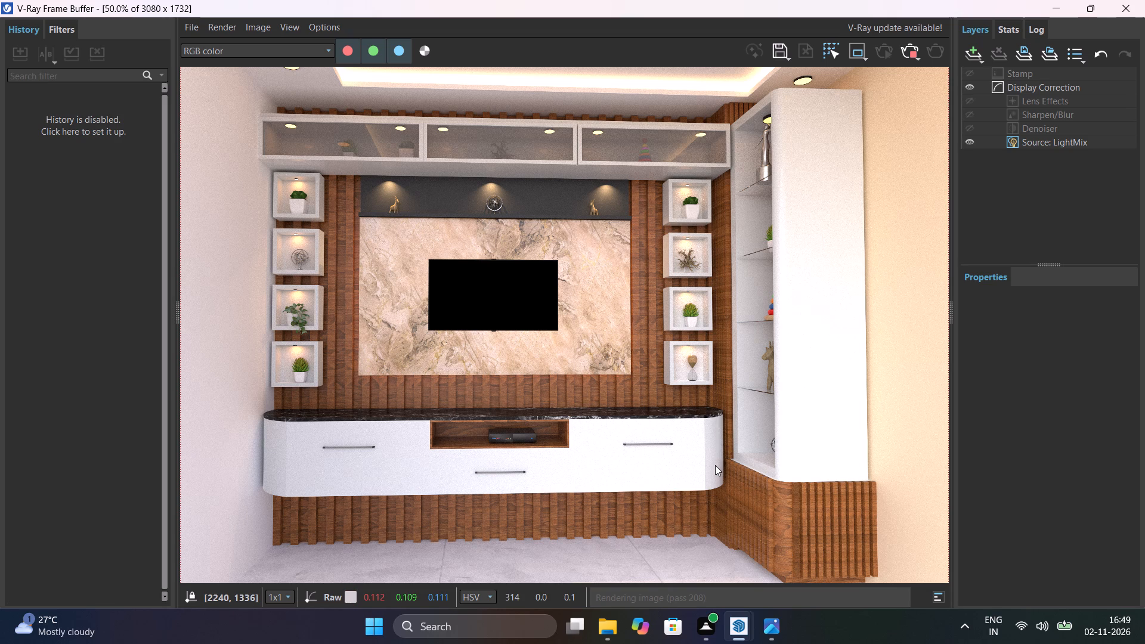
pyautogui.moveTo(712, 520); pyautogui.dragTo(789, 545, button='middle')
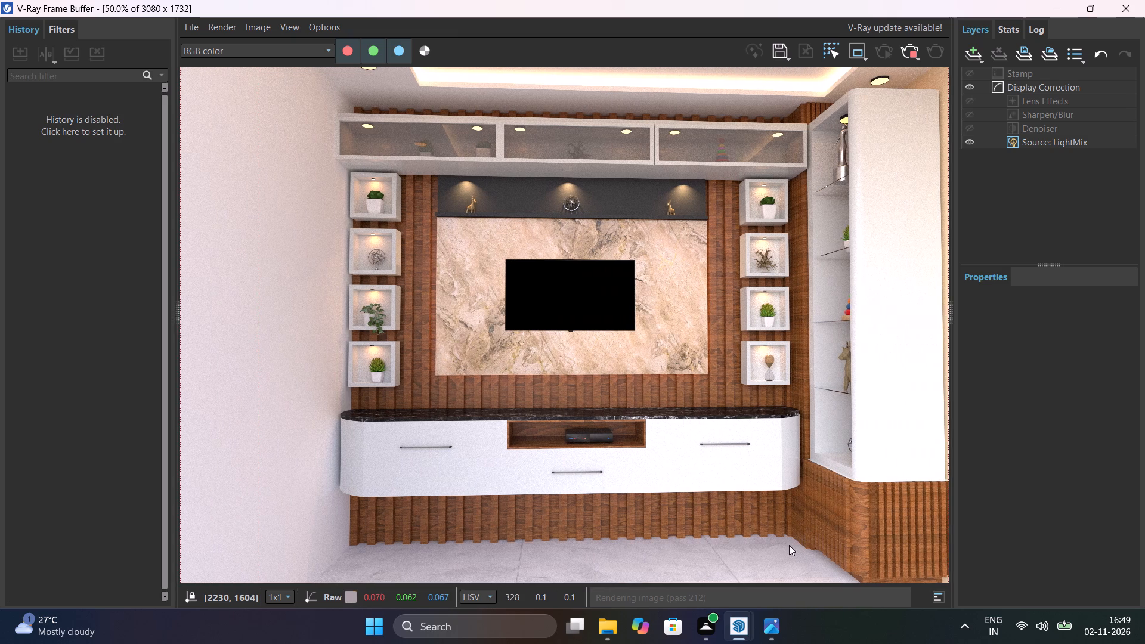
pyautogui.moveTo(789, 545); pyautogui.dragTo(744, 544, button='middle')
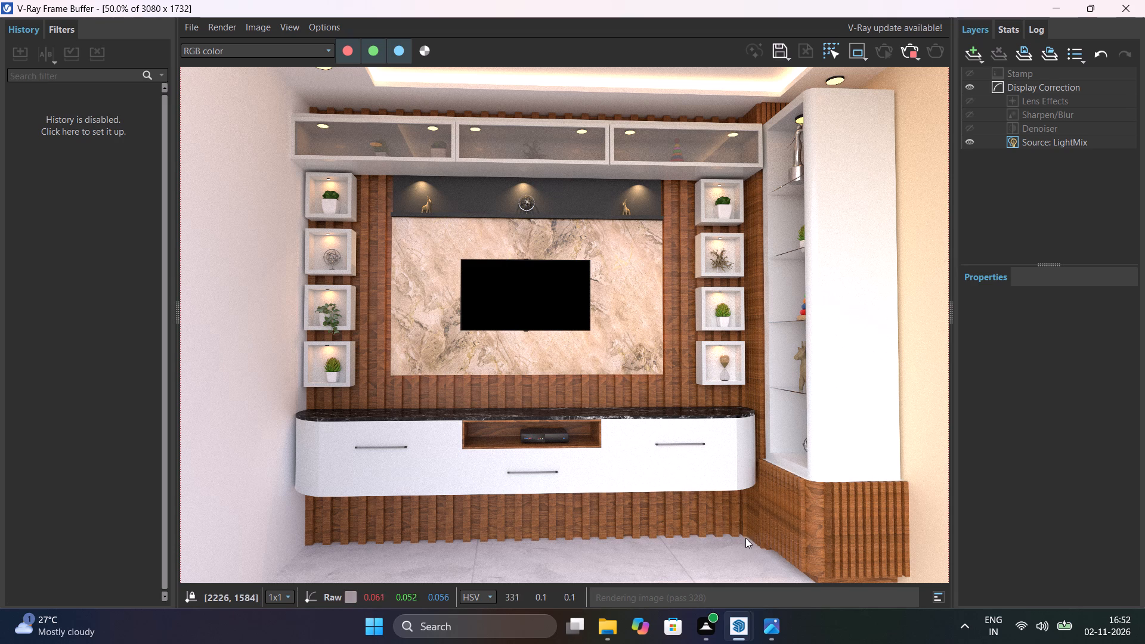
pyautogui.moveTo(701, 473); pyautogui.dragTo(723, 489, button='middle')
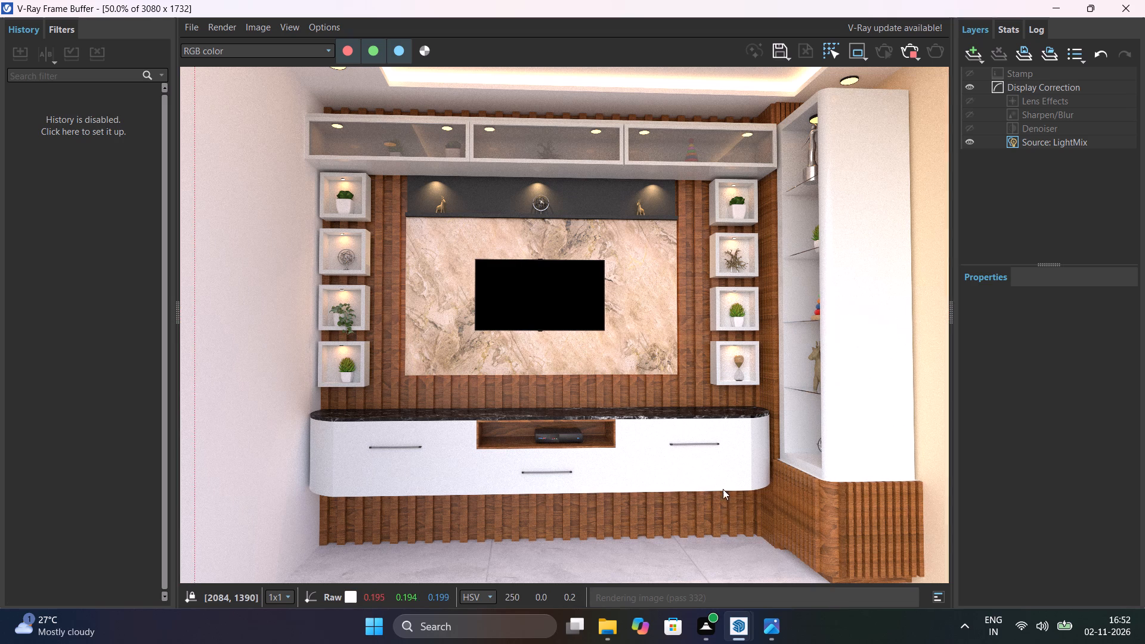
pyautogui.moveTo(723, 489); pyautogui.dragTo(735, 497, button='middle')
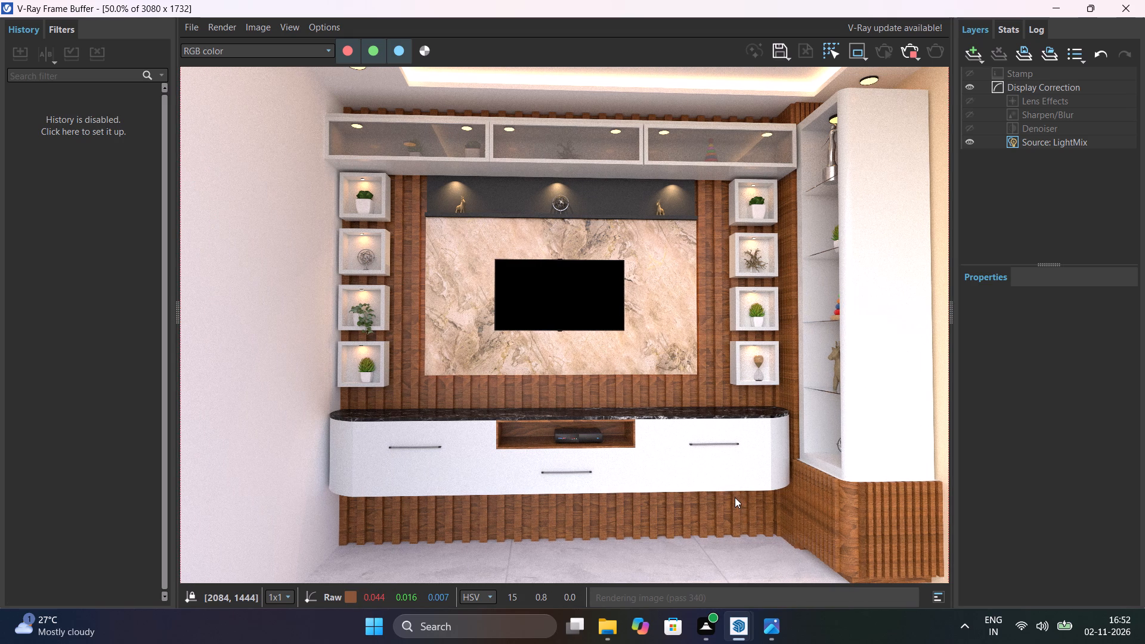
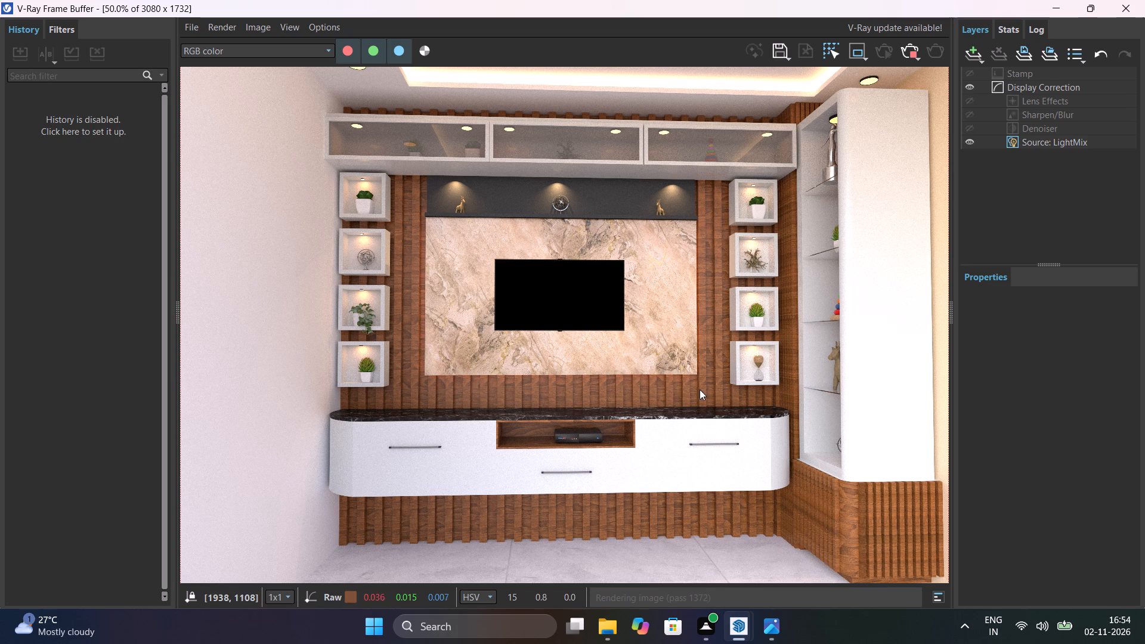
# Capture a rectangular screen snip of the finished TV wall render, covering the image area of the V-Ray Frame Buffer.
pyautogui.moveTo(587, 329); pyautogui.dragTo(539, 345, button='middle')
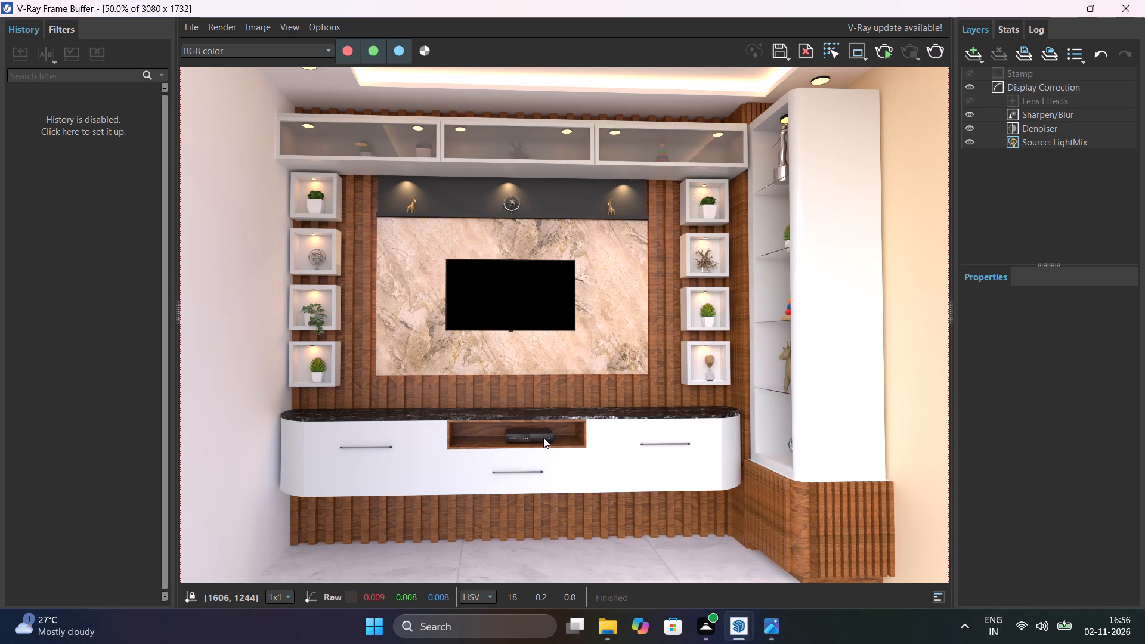
pyautogui.moveTo(639, 476); pyautogui.dragTo(653, 494, button='middle')
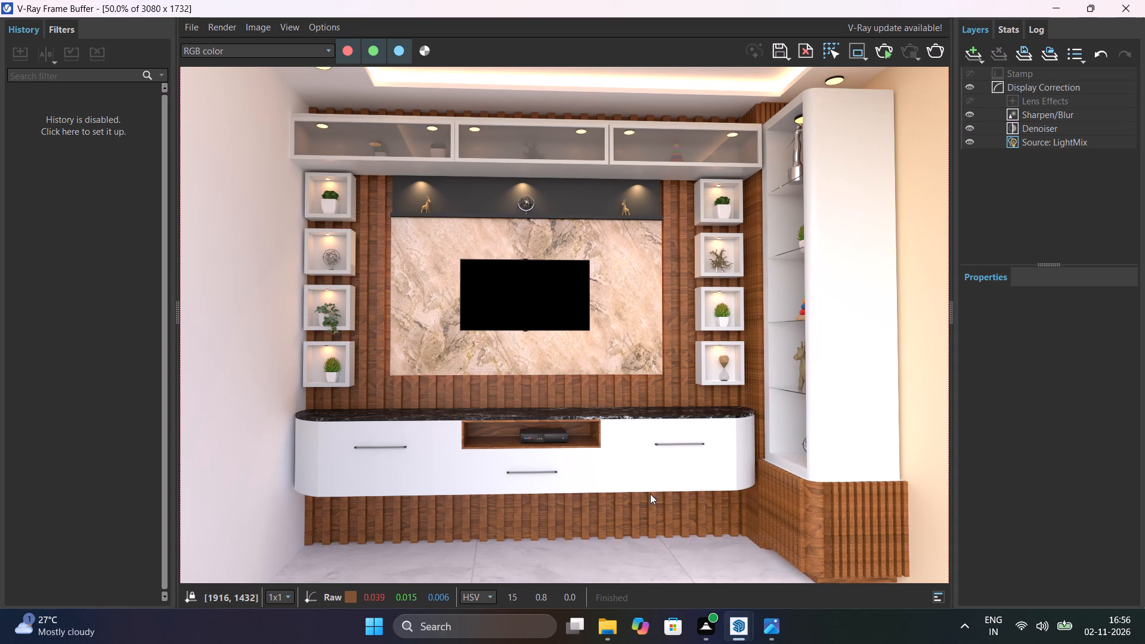
pyautogui.press('Print')
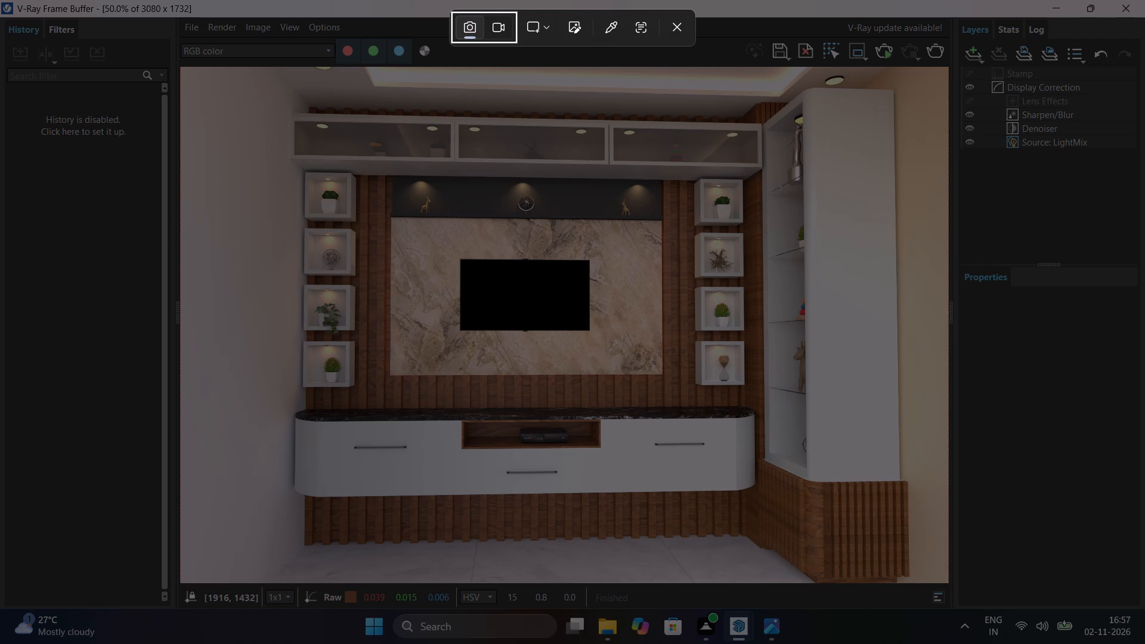
pyautogui.moveTo(182, 72); pyautogui.dragTo(295, 578)
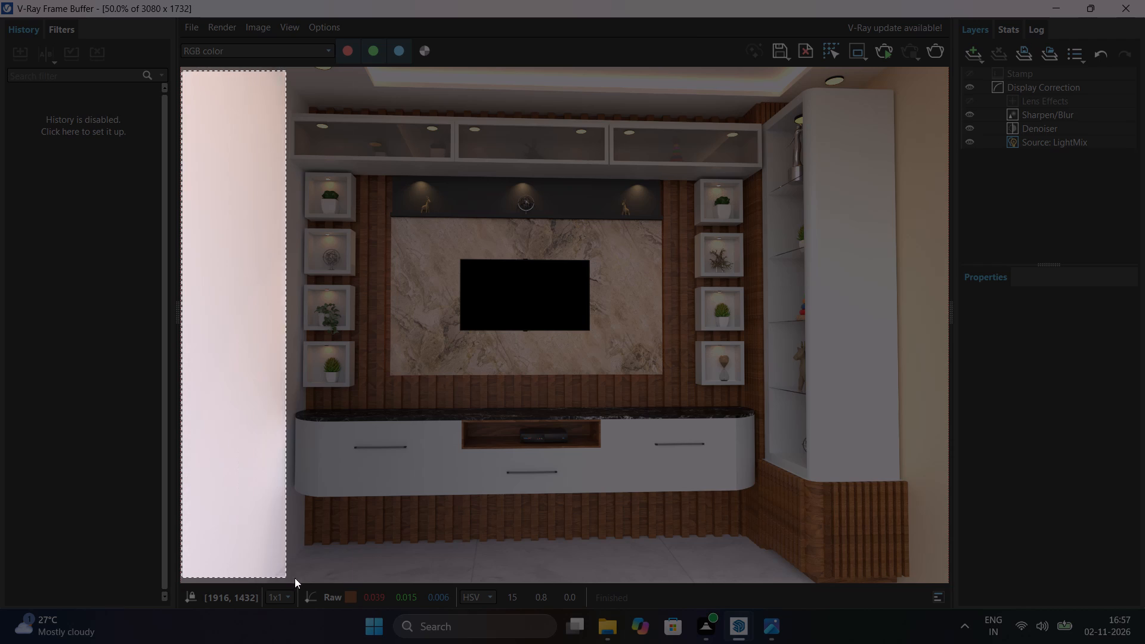
pyautogui.moveTo(295, 578); pyautogui.dragTo(946, 570)
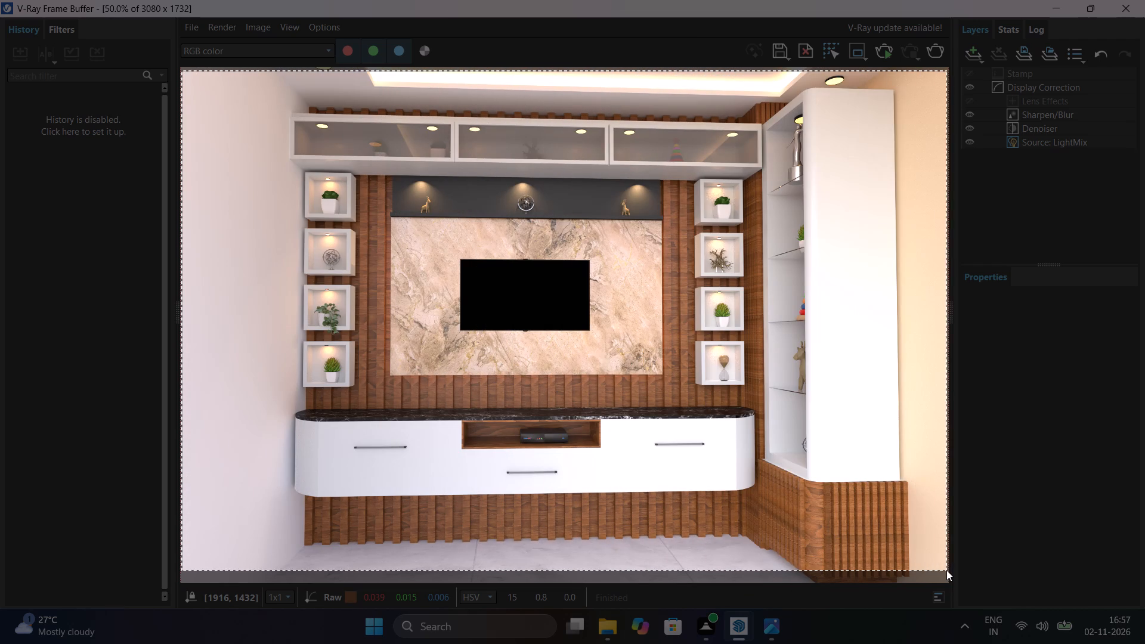
pyautogui.moveTo(946, 570); pyautogui.dragTo(945, 583)
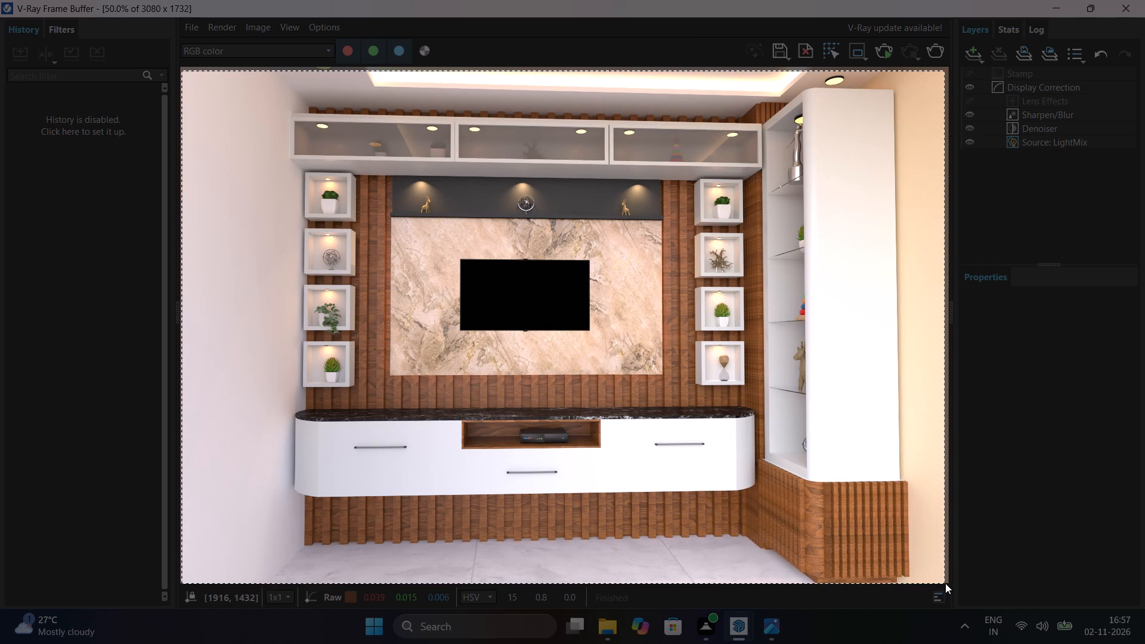
pyautogui.moveTo(945, 583); pyautogui.dragTo(939, 609)
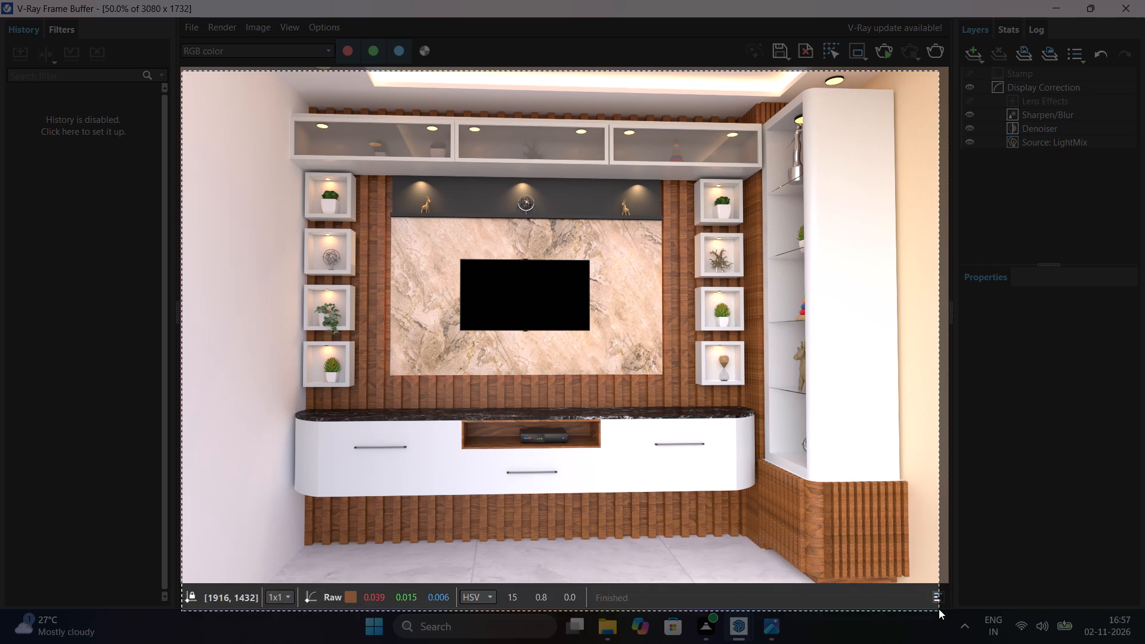
pyautogui.moveTo(939, 609); pyautogui.dragTo(933, 583)
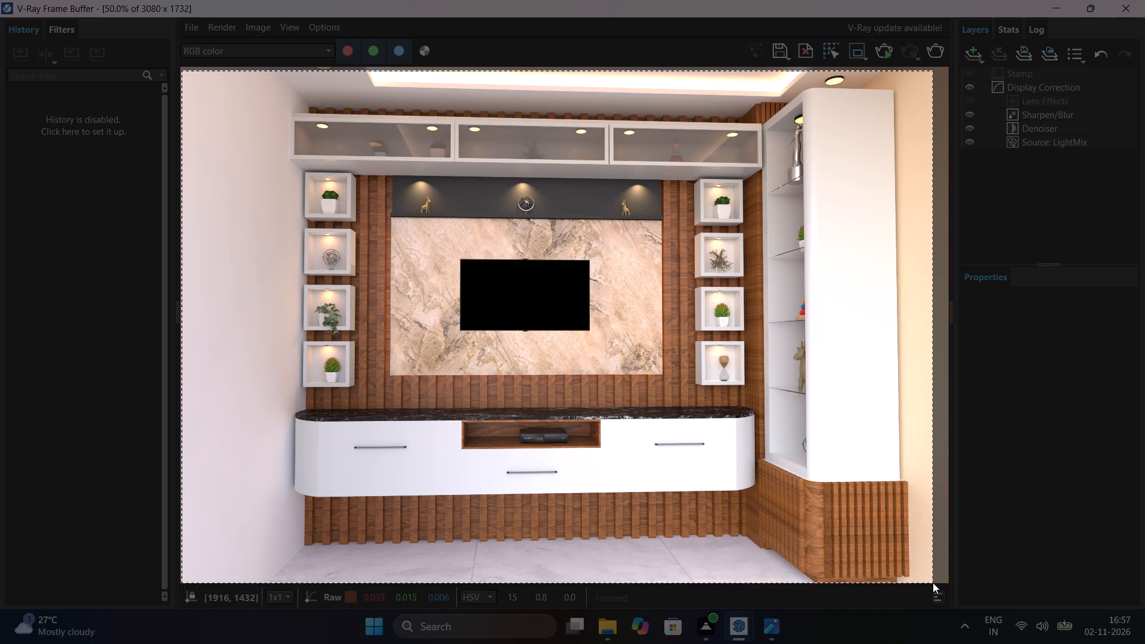
pyautogui.moveTo(933, 583); pyautogui.dragTo(937, 580)
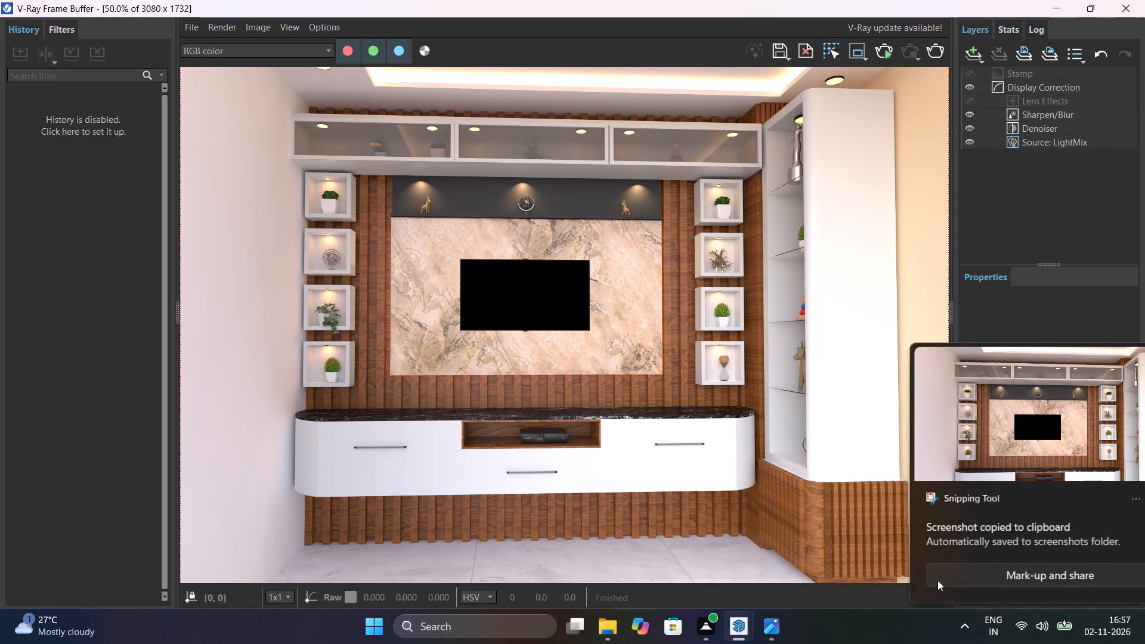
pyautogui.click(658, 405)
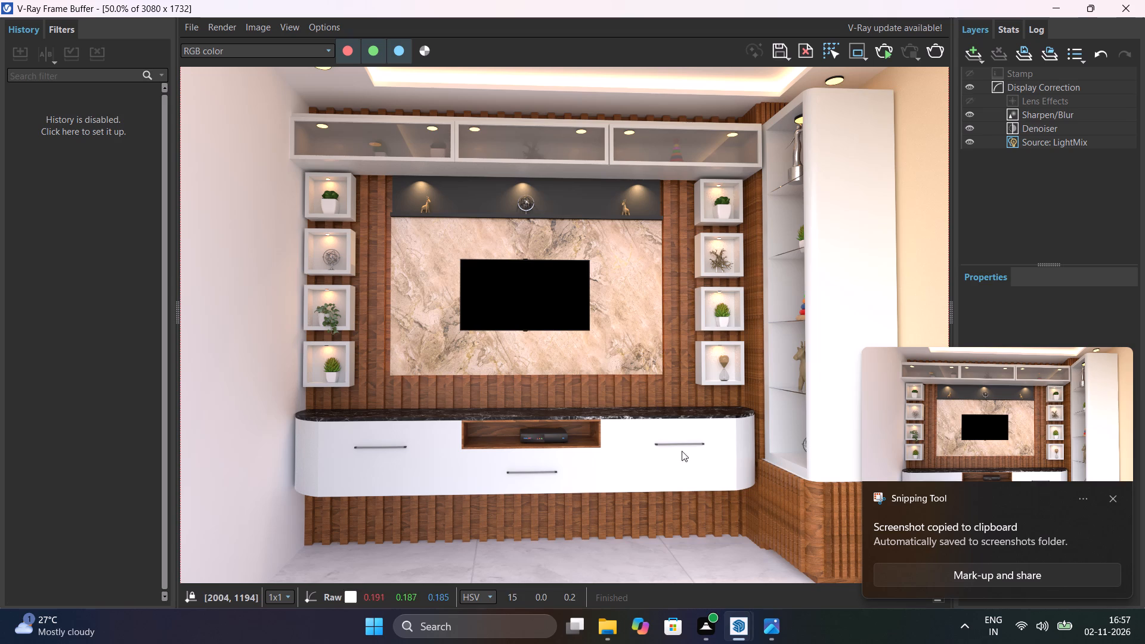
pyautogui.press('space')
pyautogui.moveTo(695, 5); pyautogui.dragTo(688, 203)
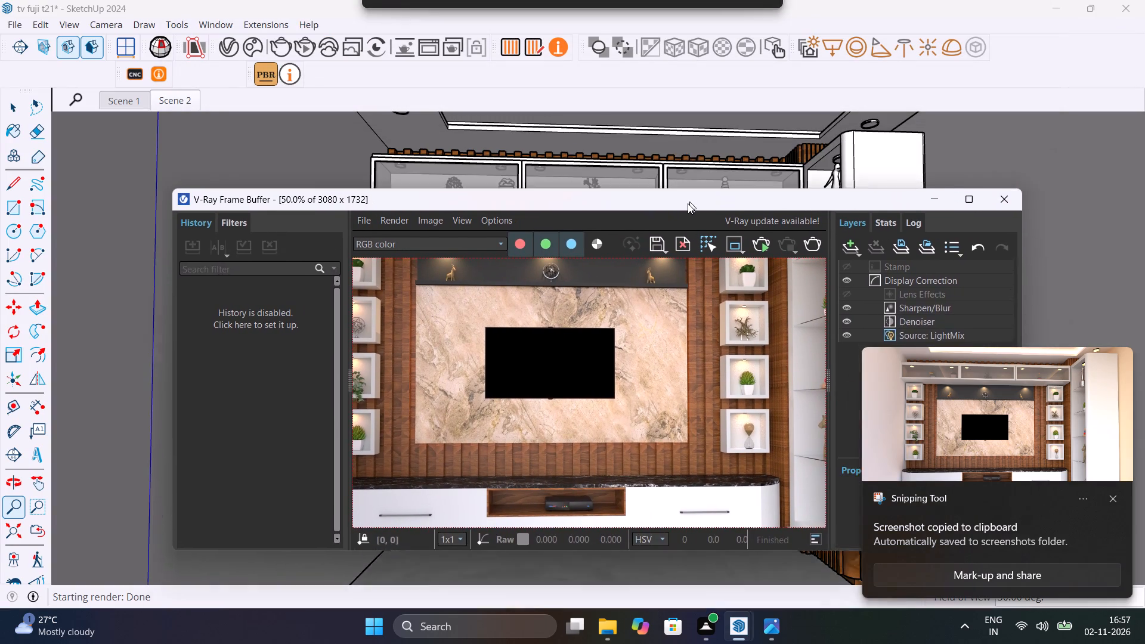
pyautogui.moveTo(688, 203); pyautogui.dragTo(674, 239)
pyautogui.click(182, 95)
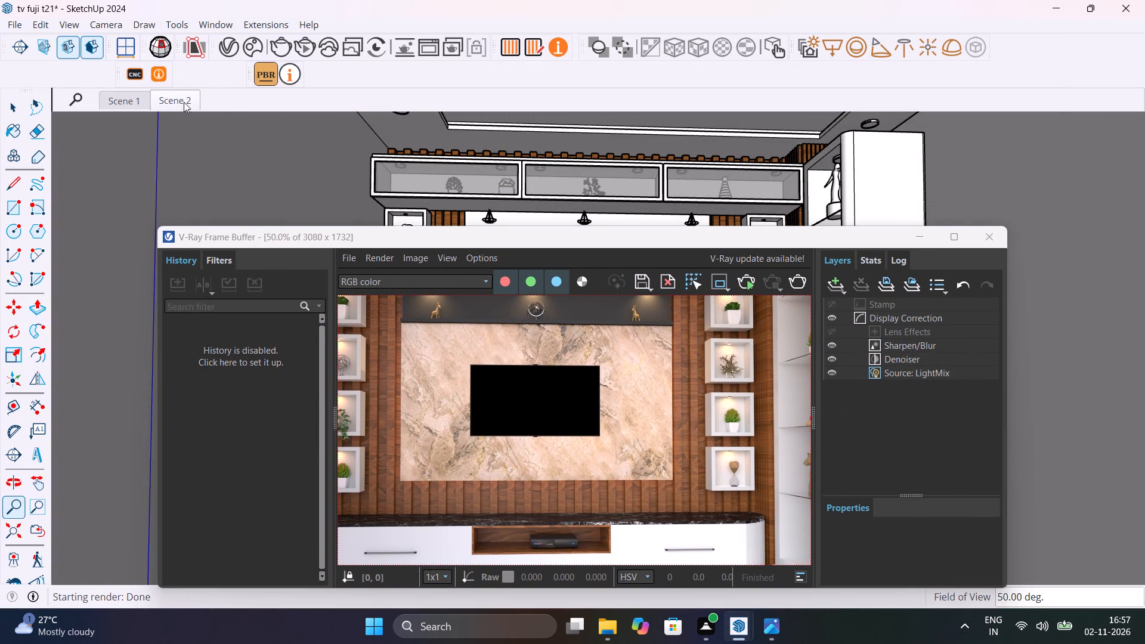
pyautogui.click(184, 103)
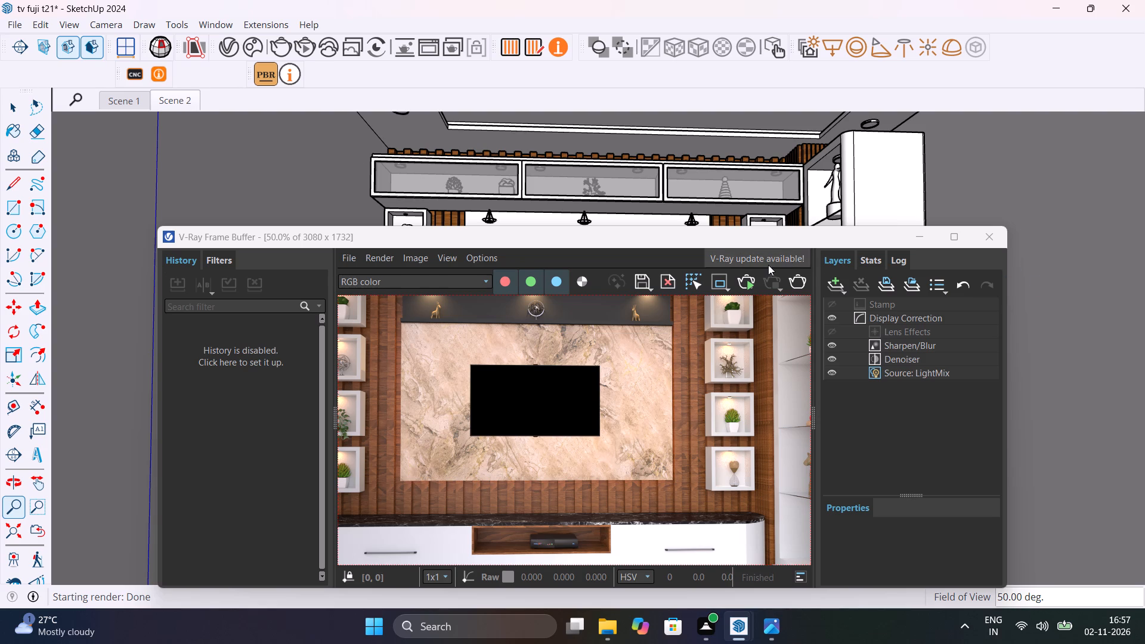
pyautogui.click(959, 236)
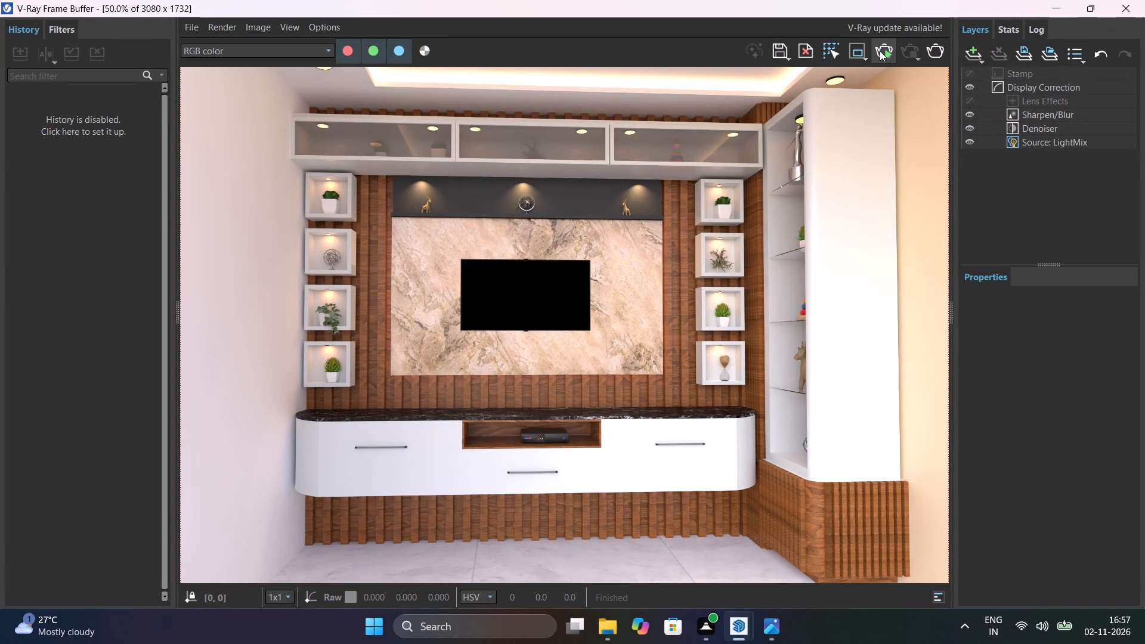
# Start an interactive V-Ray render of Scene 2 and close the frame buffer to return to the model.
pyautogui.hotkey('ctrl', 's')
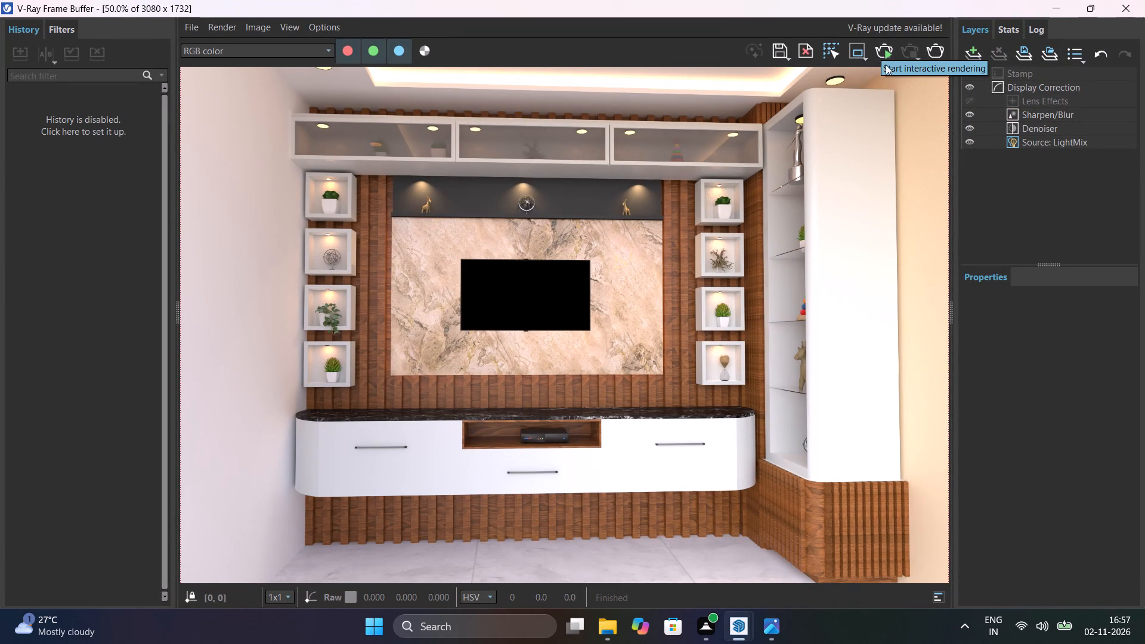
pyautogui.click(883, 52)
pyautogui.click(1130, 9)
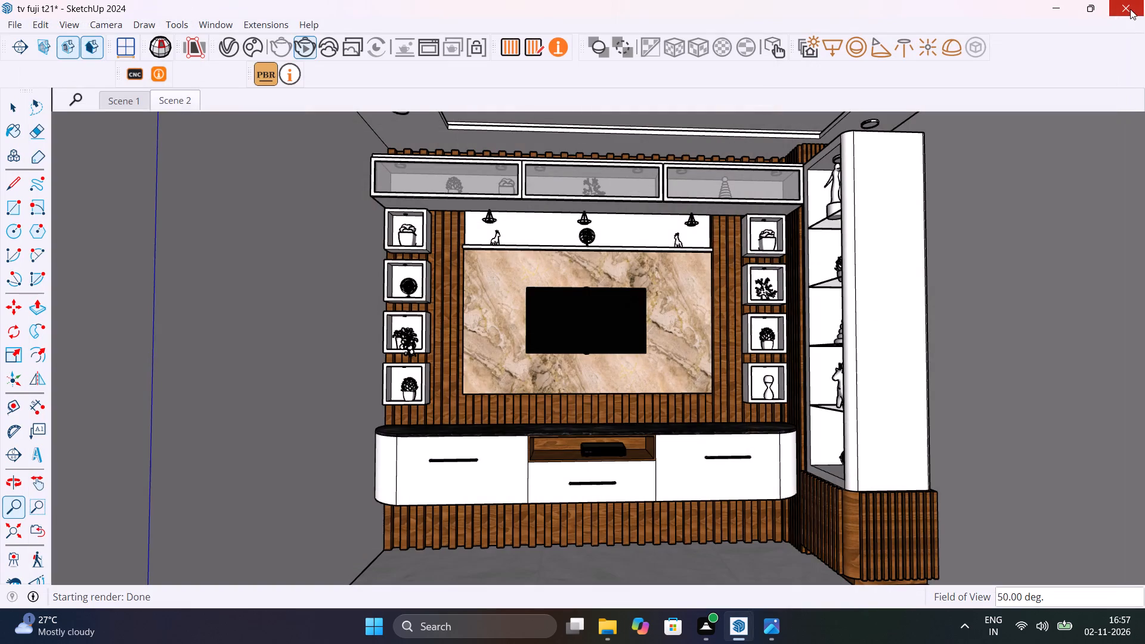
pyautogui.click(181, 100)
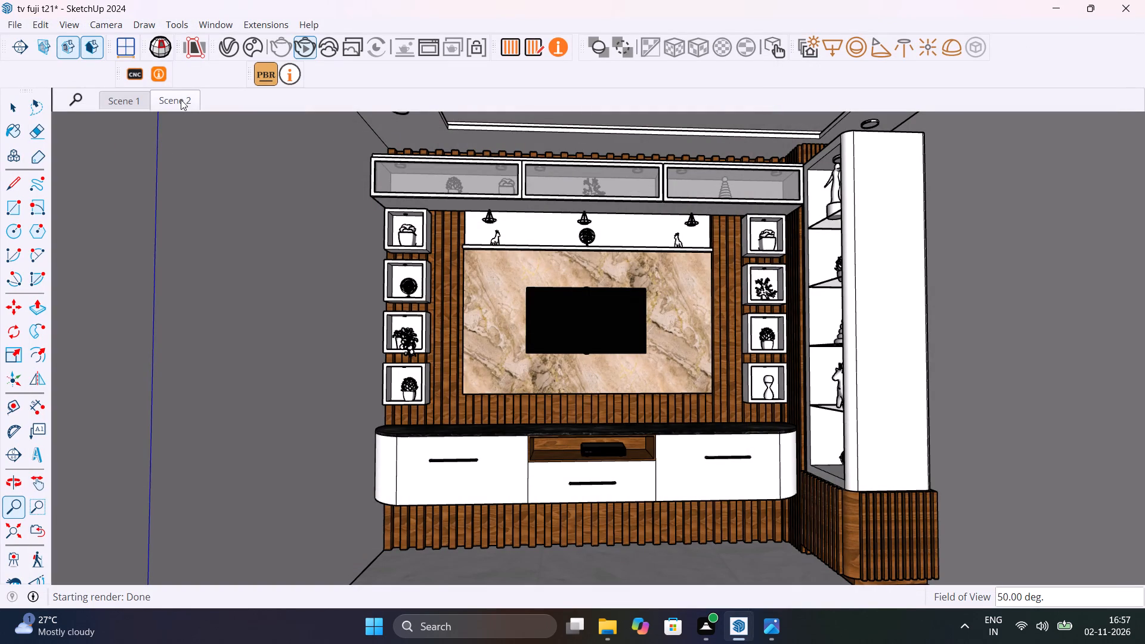
# Stop the interactive render and start a V-Ray production render of Scene 1.
pyautogui.click(139, 100)
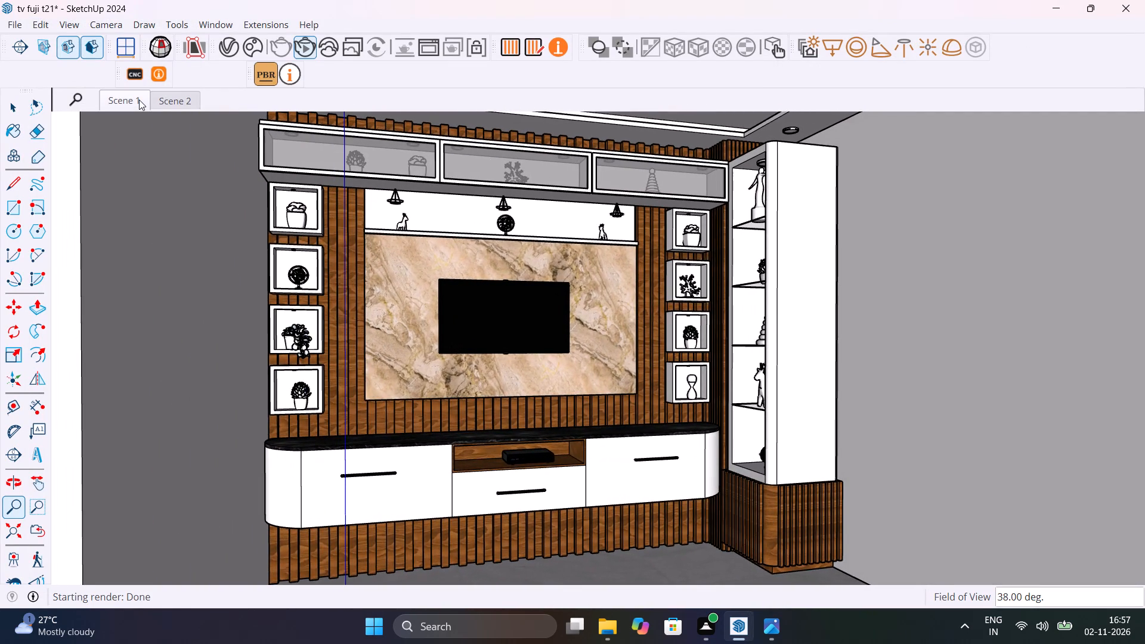
pyautogui.click(309, 50)
pyautogui.click(282, 49)
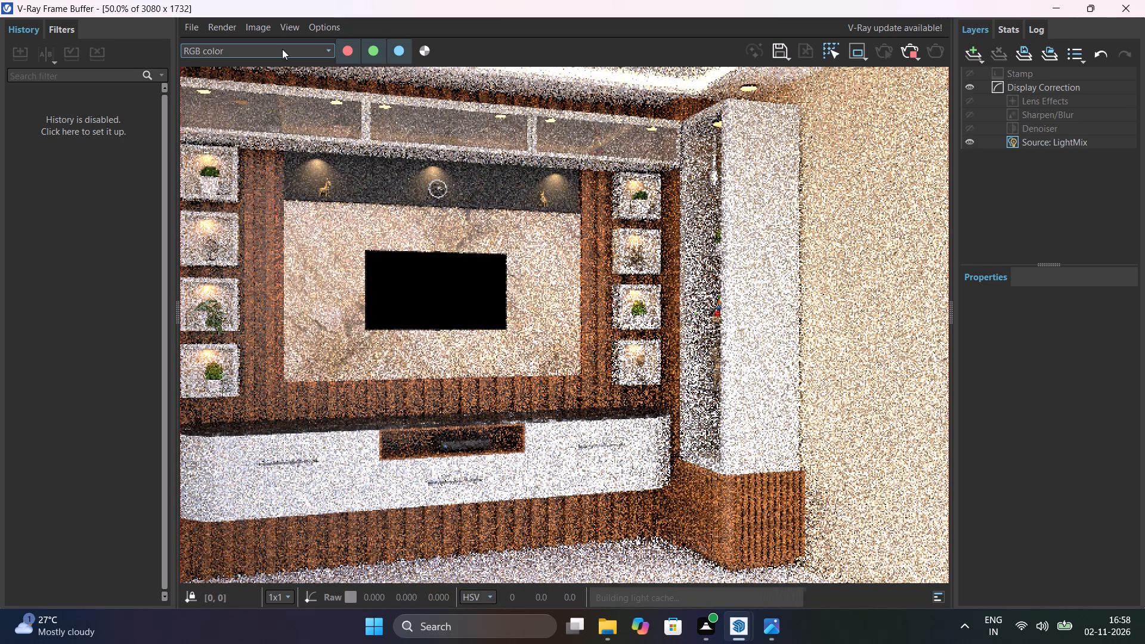
# Examine the TV wall unit and the tall side cabinet in the Scene 1 render while it refines.
pyautogui.moveTo(388, 276); pyautogui.dragTo(389, 274, button='middle')
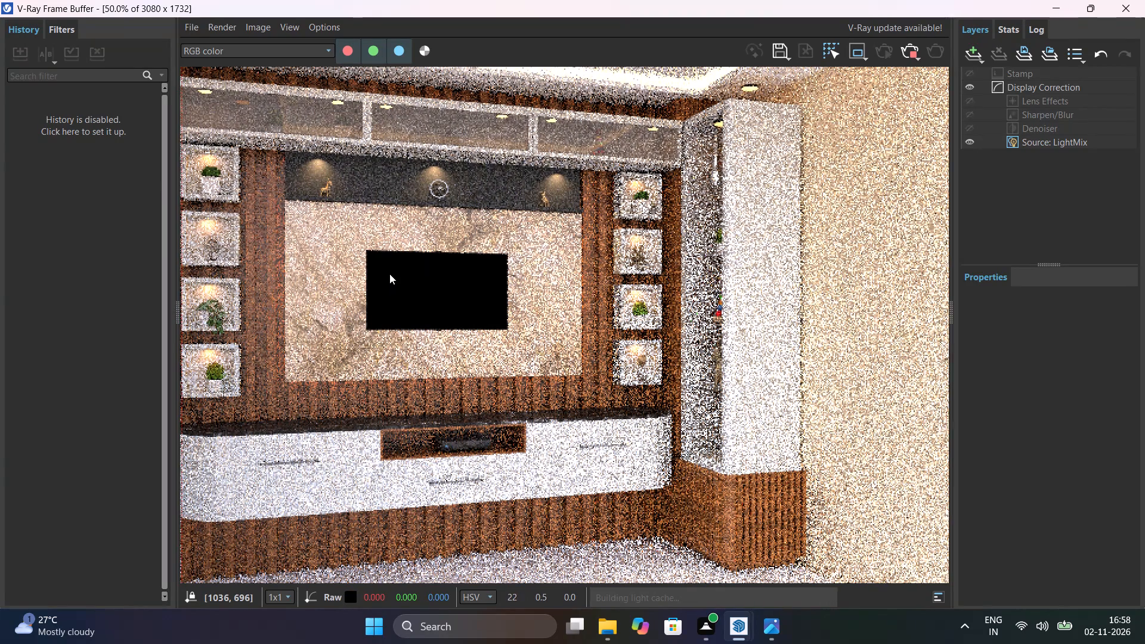
pyautogui.moveTo(389, 274); pyautogui.dragTo(471, 240, button='middle')
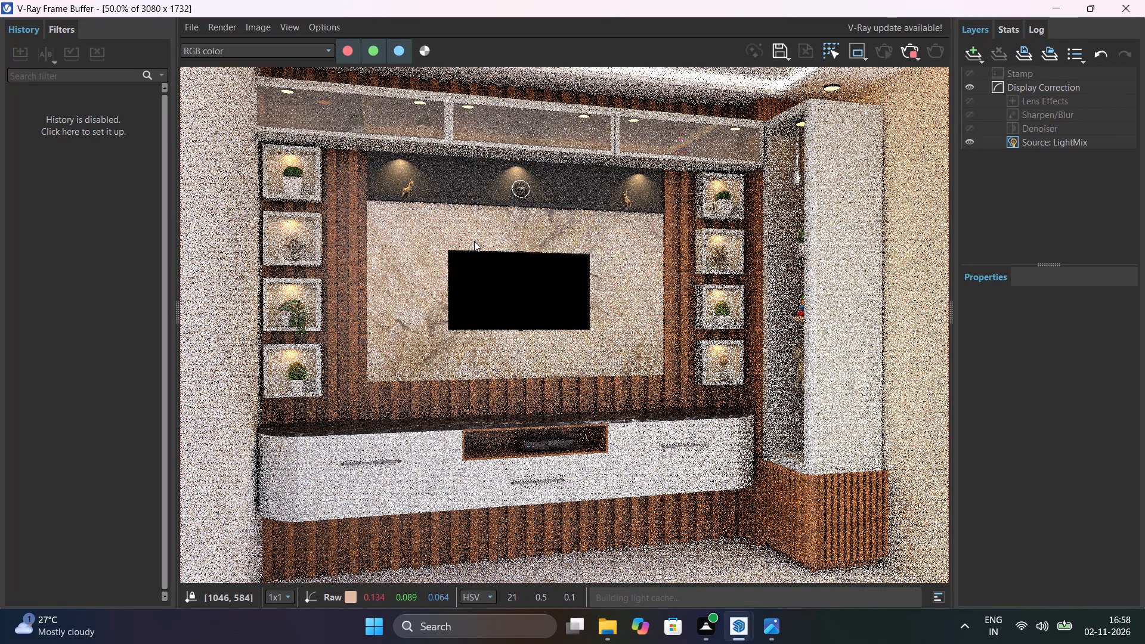
pyautogui.moveTo(475, 248); pyautogui.dragTo(480, 296, button='middle')
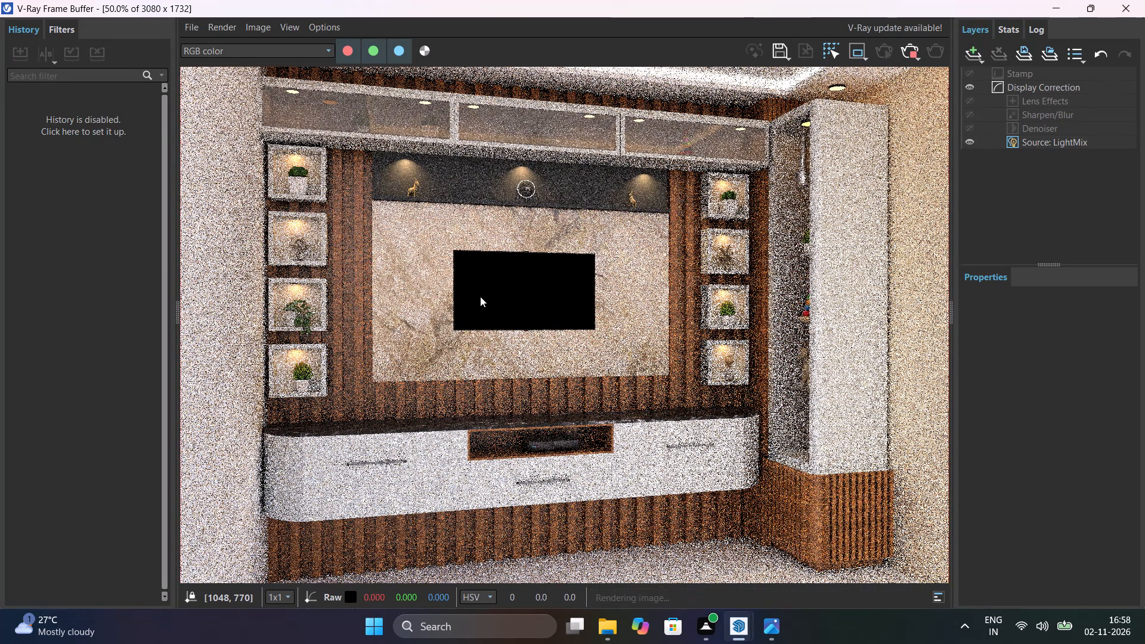
pyautogui.moveTo(480, 296); pyautogui.dragTo(541, 290, button='middle')
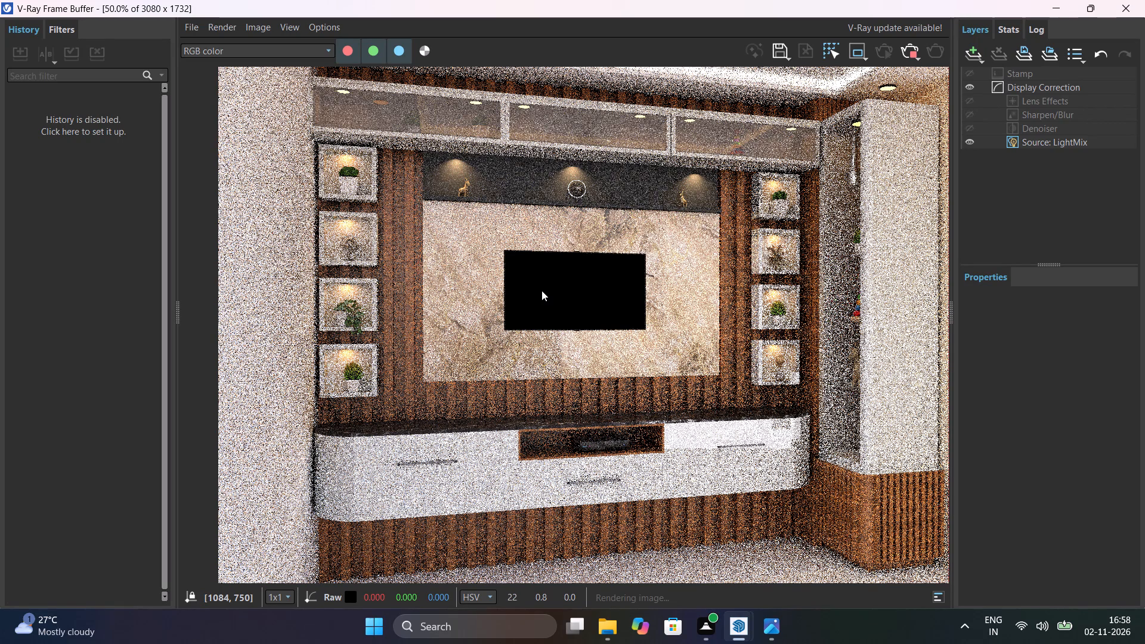
pyautogui.moveTo(541, 290); pyautogui.dragTo(501, 290, button='middle')
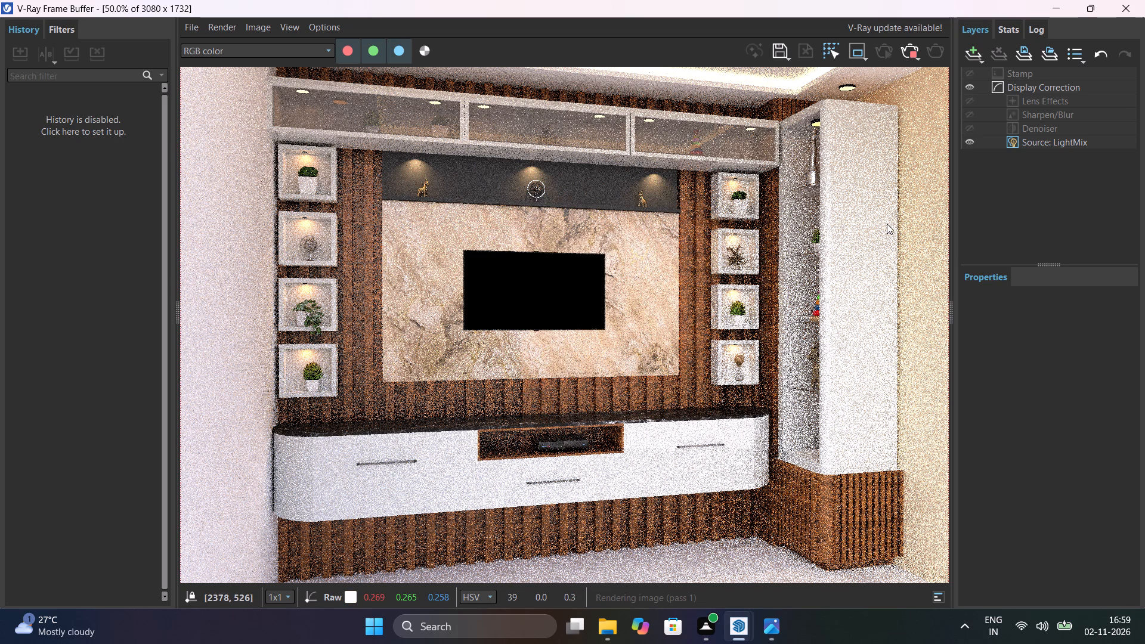
pyautogui.moveTo(887, 224); pyautogui.dragTo(880, 241, button='middle')
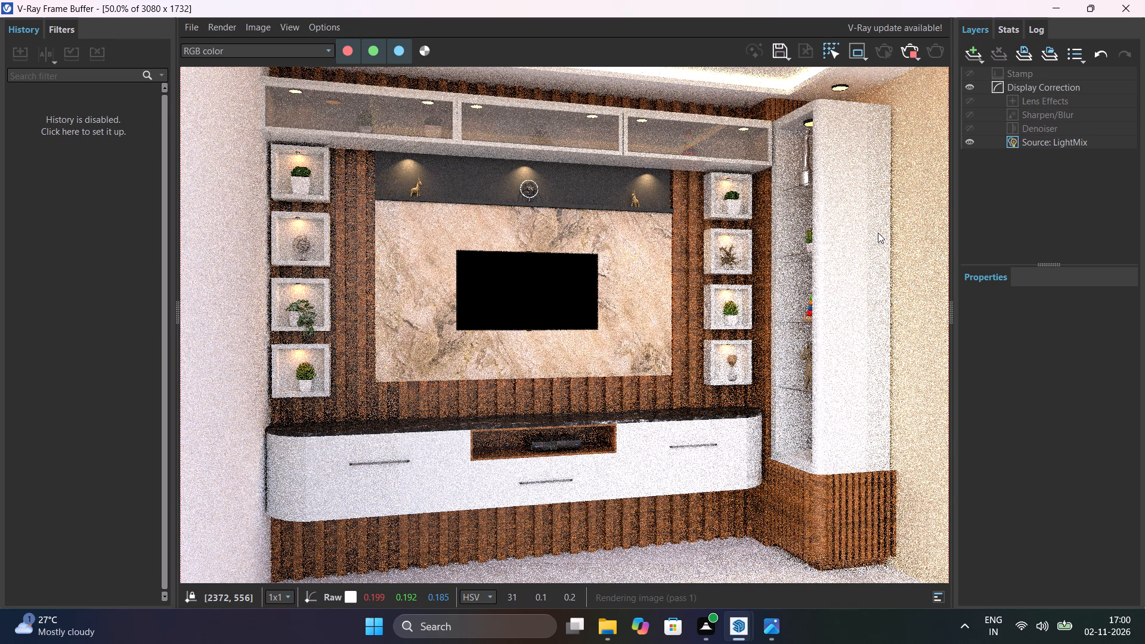
pyautogui.moveTo(739, 397); pyautogui.dragTo(770, 398, button='middle')
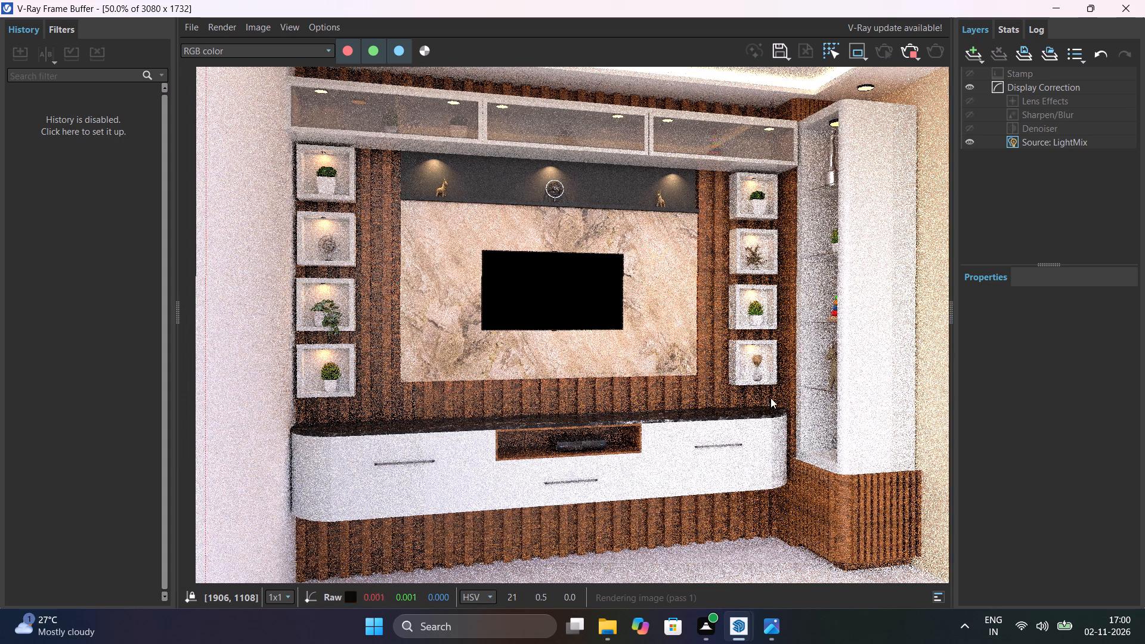
pyautogui.moveTo(770, 398); pyautogui.dragTo(757, 411, button='middle')
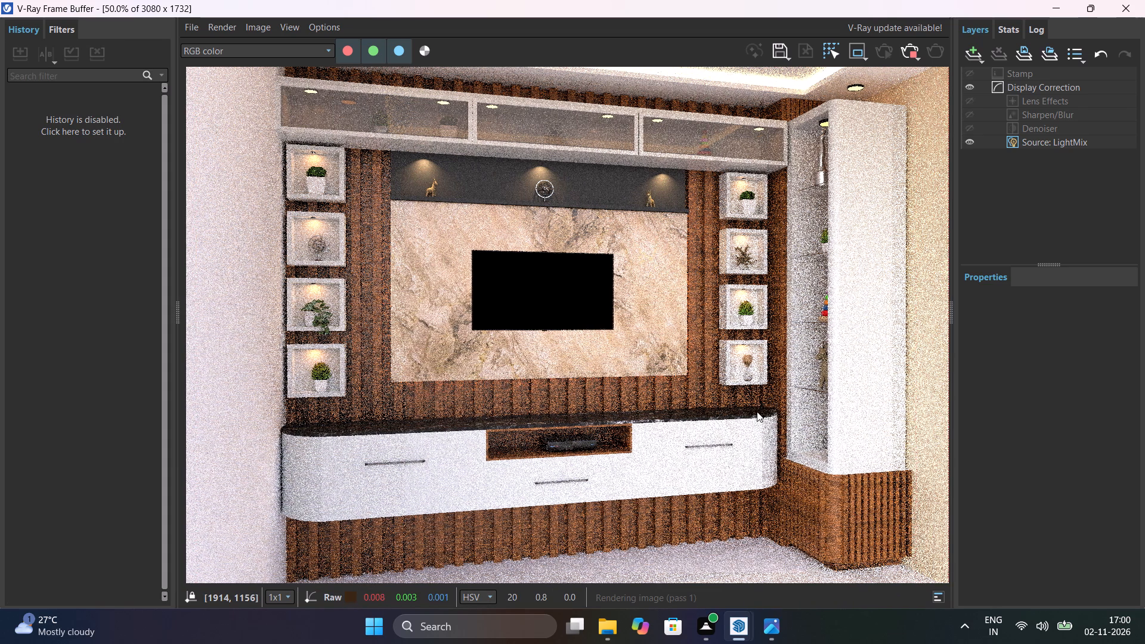
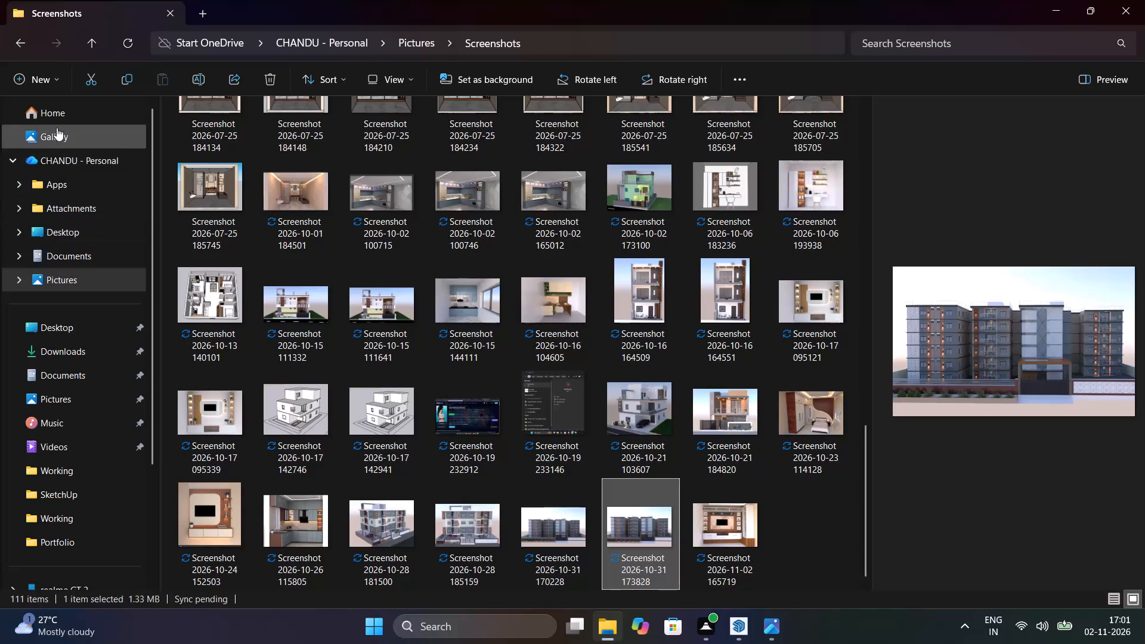
# Leave the Screenshots folder for the File Explorer Home view and launch WhatsApp from the recent Windows searches.
pyautogui.click(70, 111)
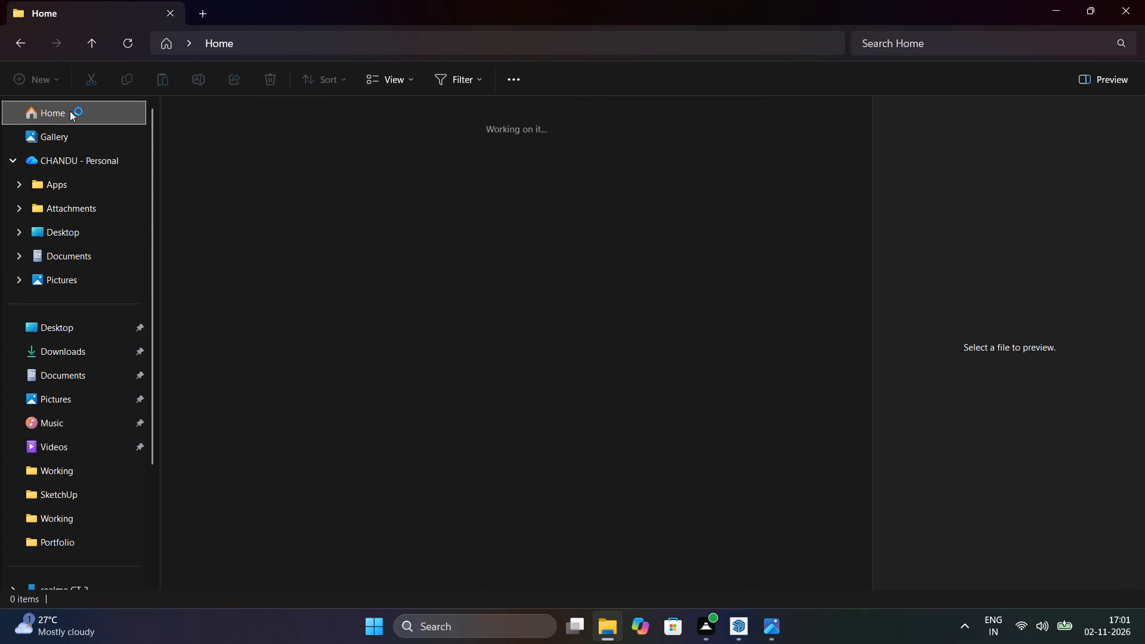
pyautogui.click(503, 624)
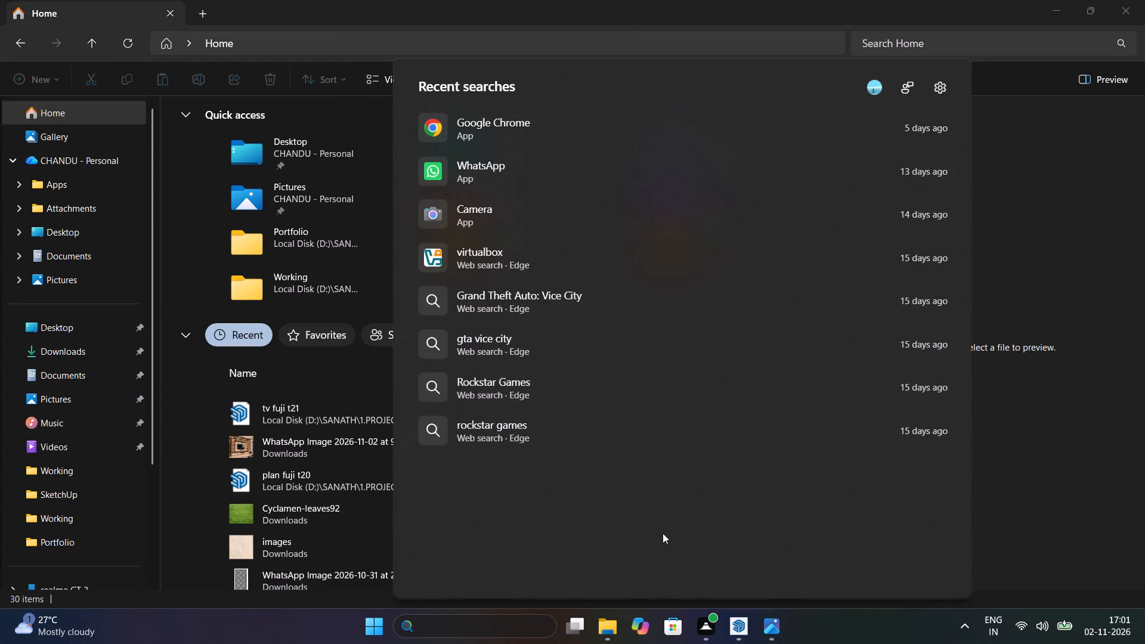
pyautogui.click(485, 186)
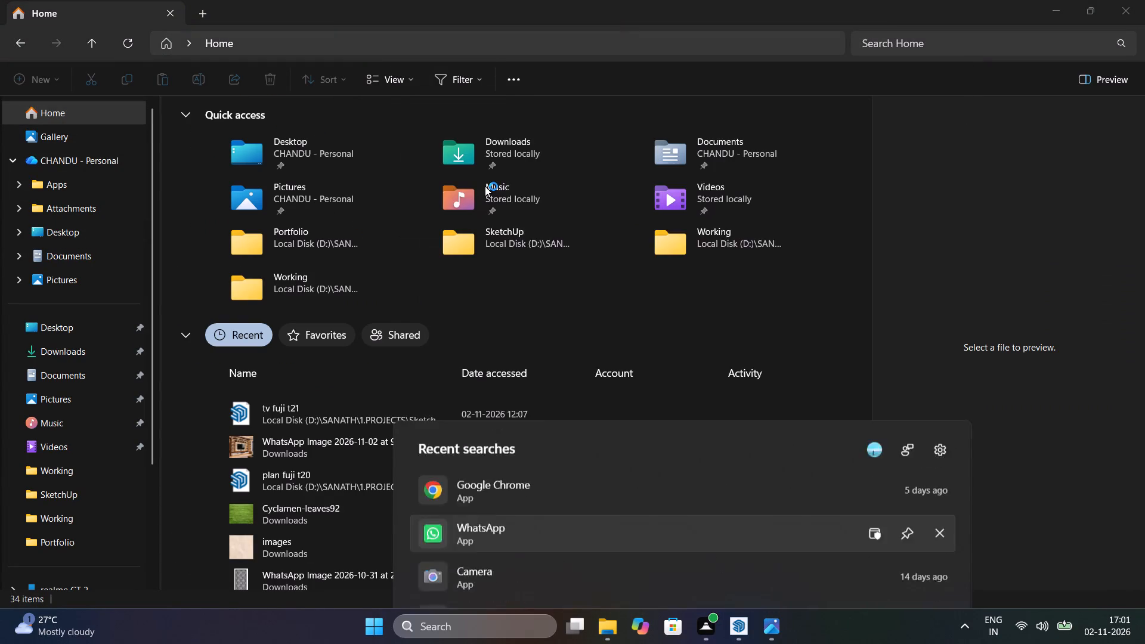
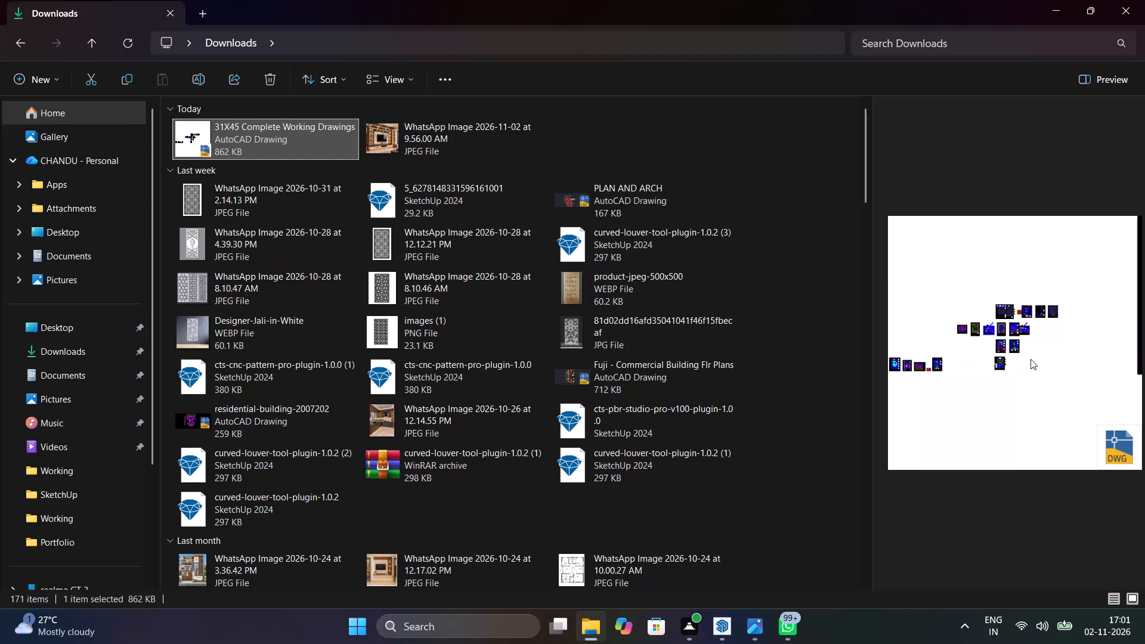
# Open the AutoCAD drawing 31X45 Complete Working Drawings from the Downloads folder.
pyautogui.rightClick(1023, 359)
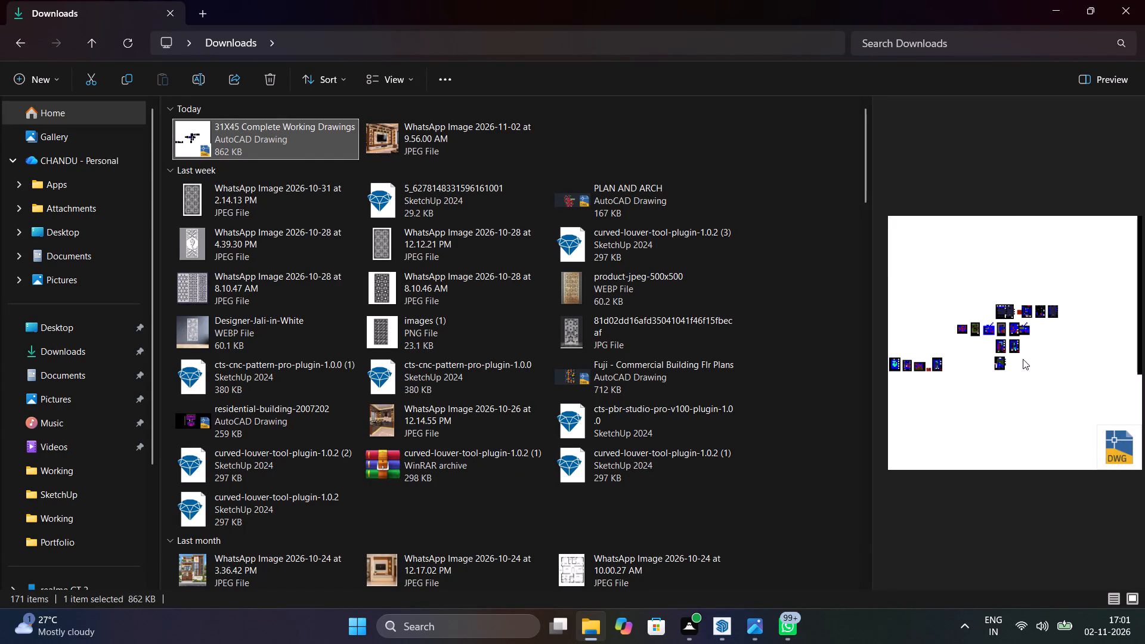
pyautogui.click(887, 208)
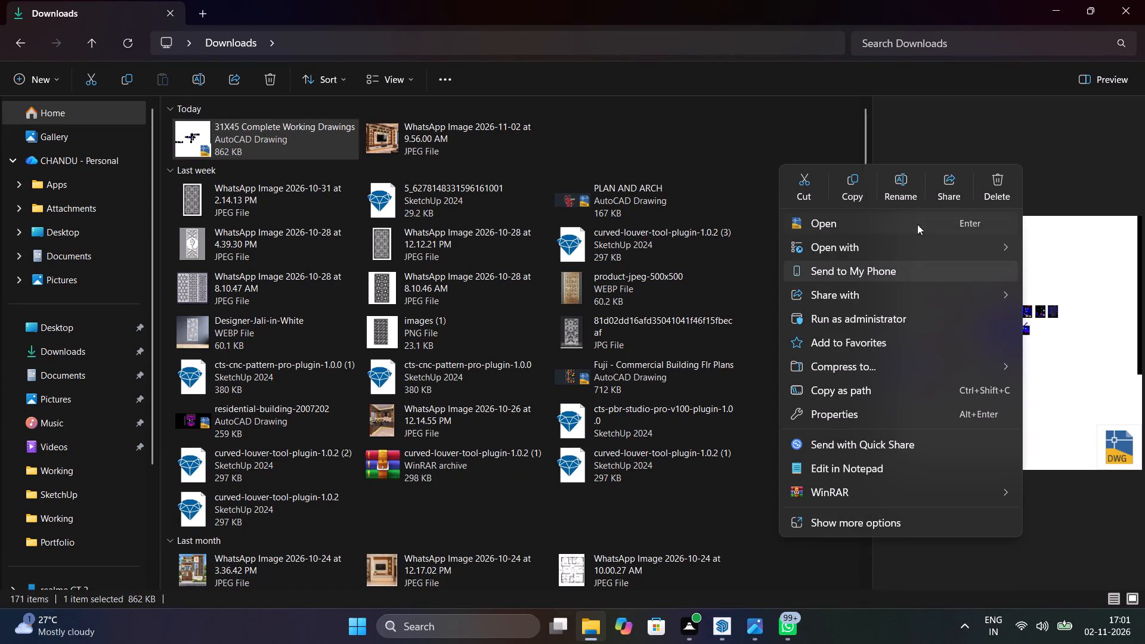
pyautogui.click(921, 223)
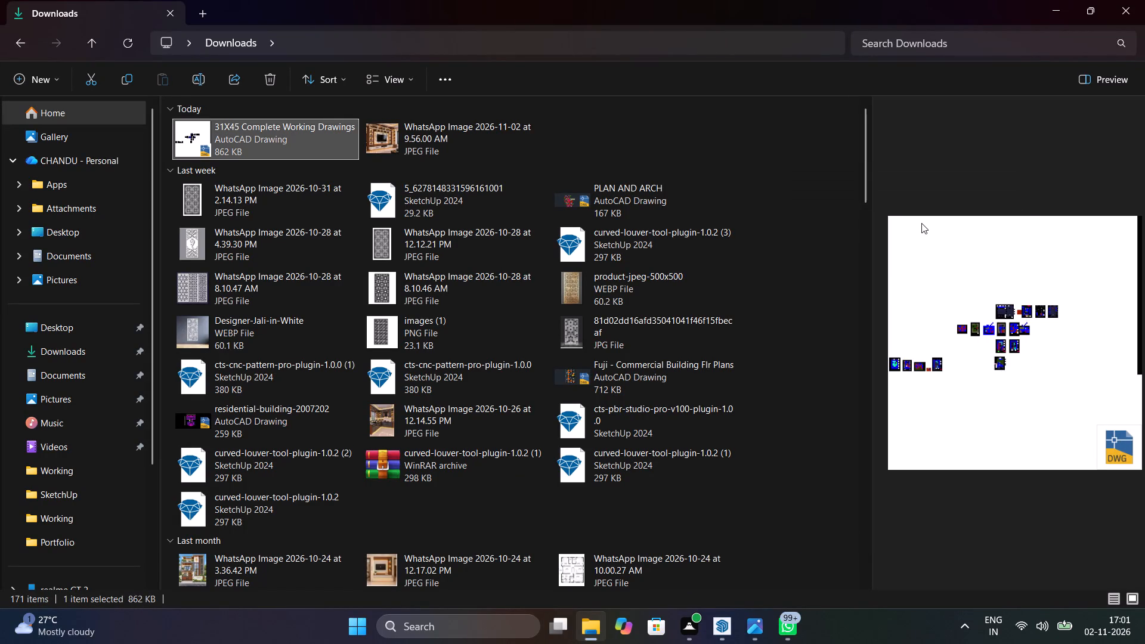
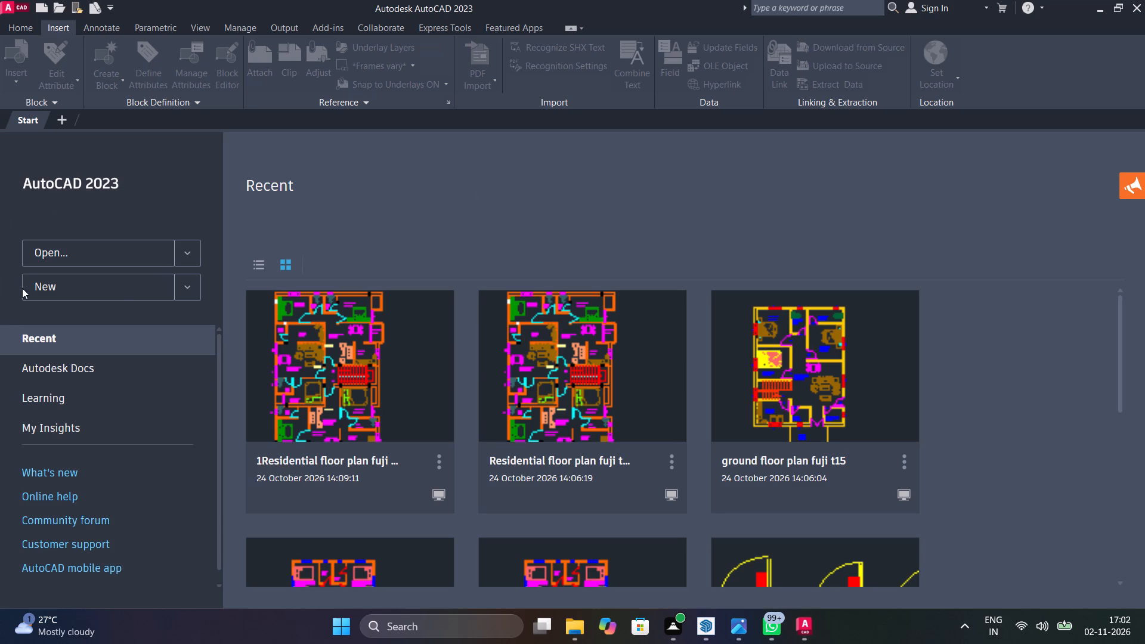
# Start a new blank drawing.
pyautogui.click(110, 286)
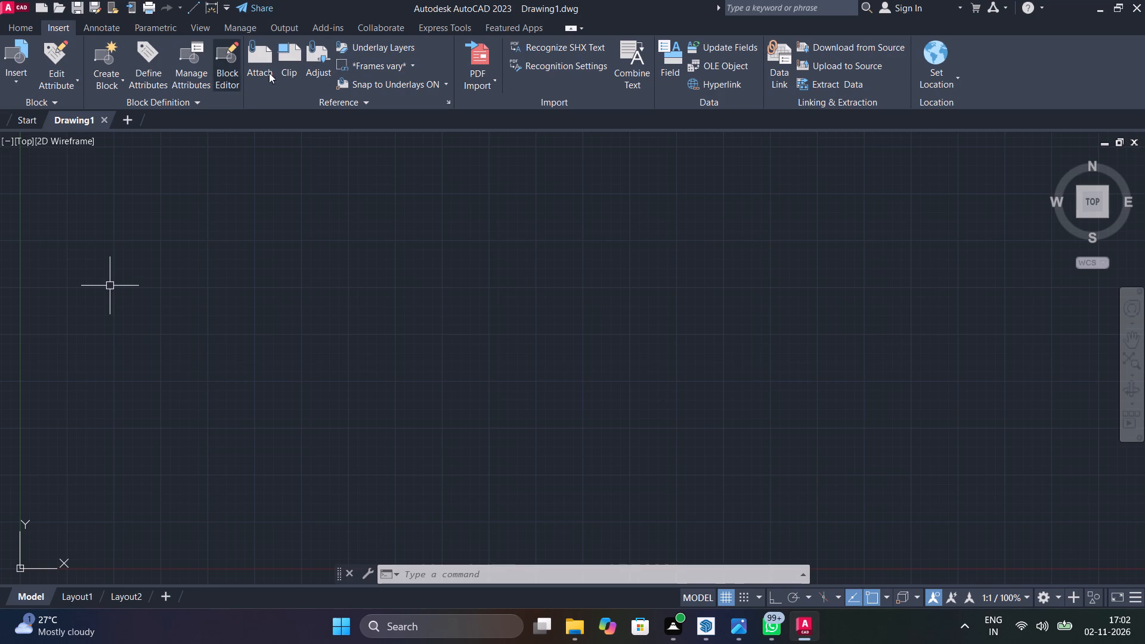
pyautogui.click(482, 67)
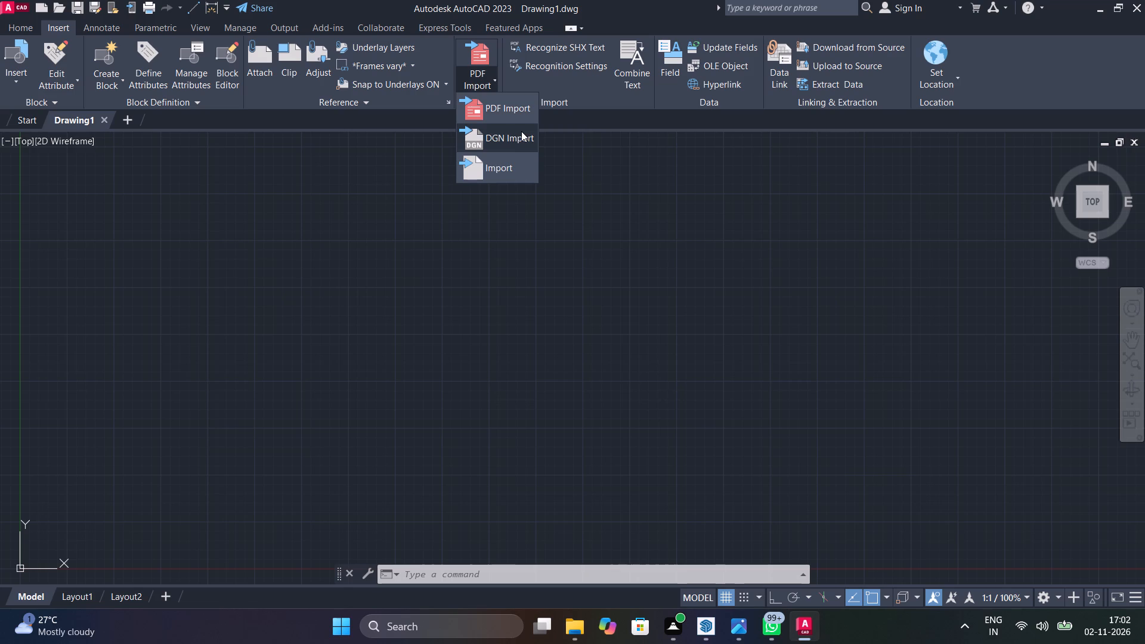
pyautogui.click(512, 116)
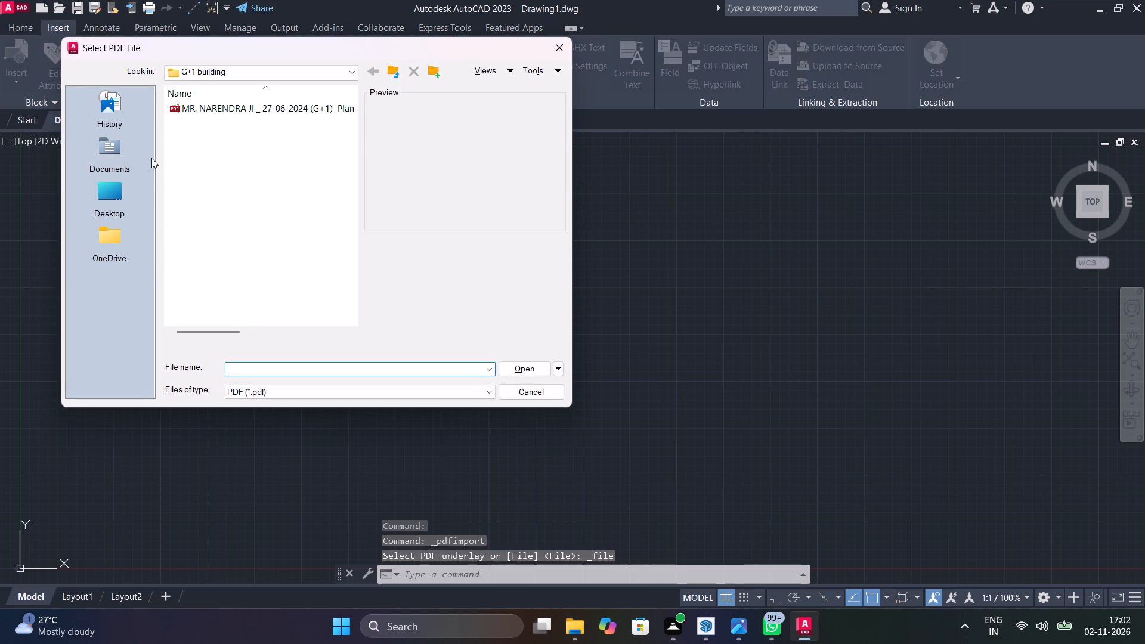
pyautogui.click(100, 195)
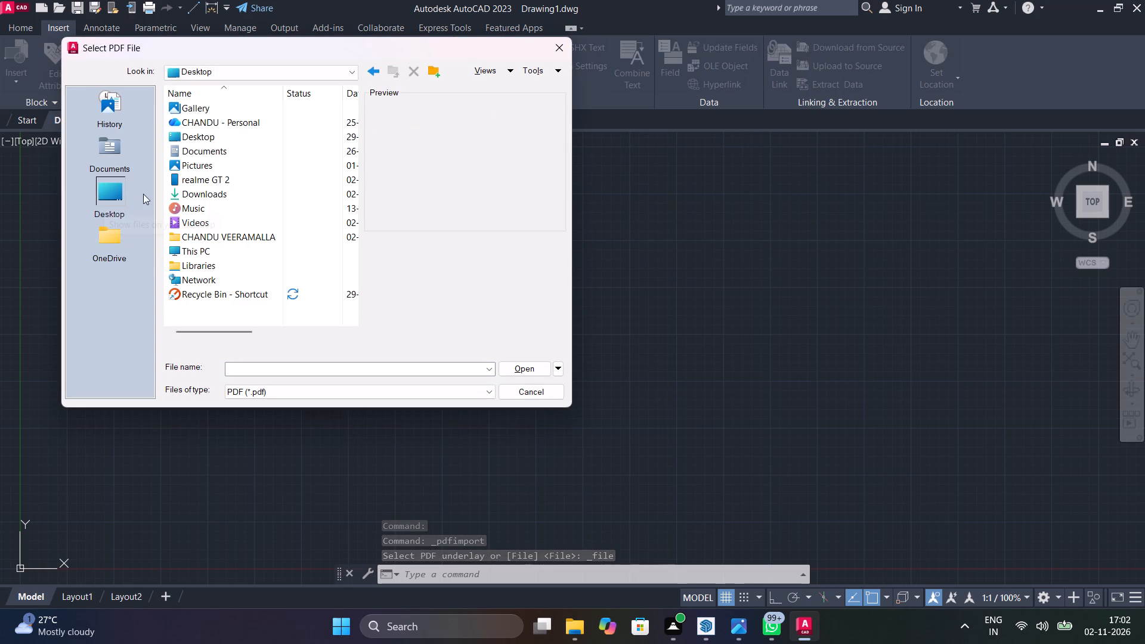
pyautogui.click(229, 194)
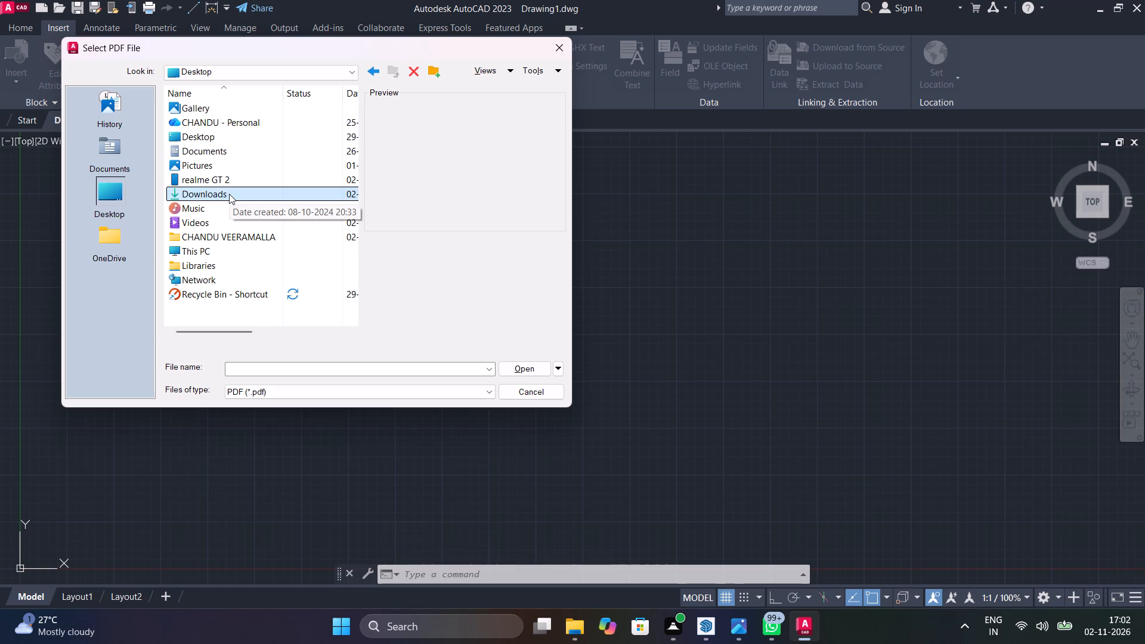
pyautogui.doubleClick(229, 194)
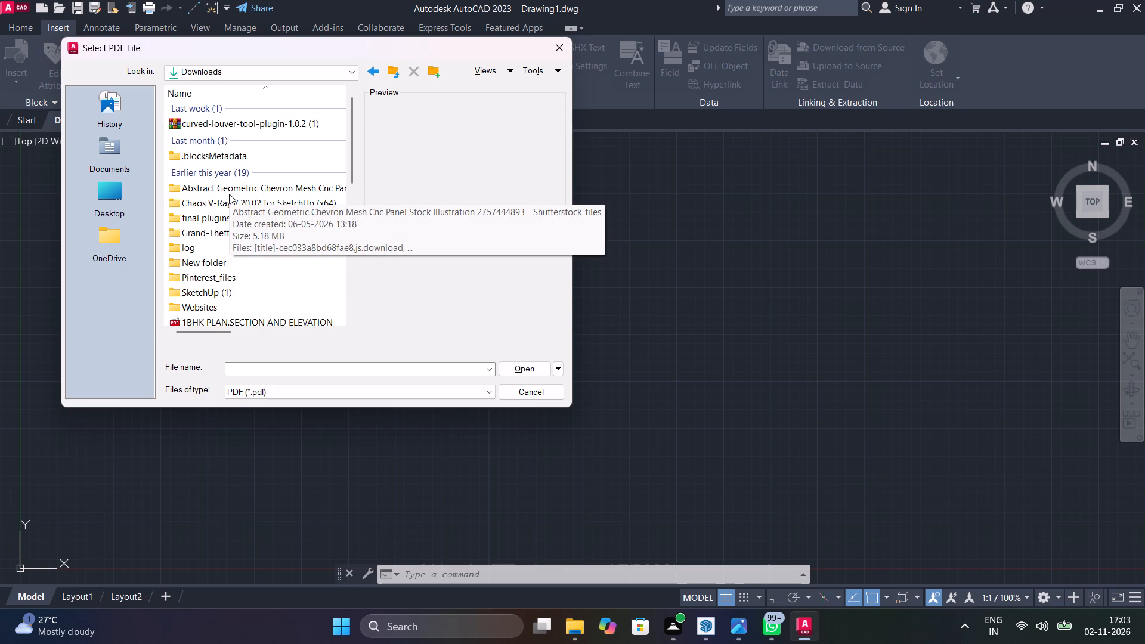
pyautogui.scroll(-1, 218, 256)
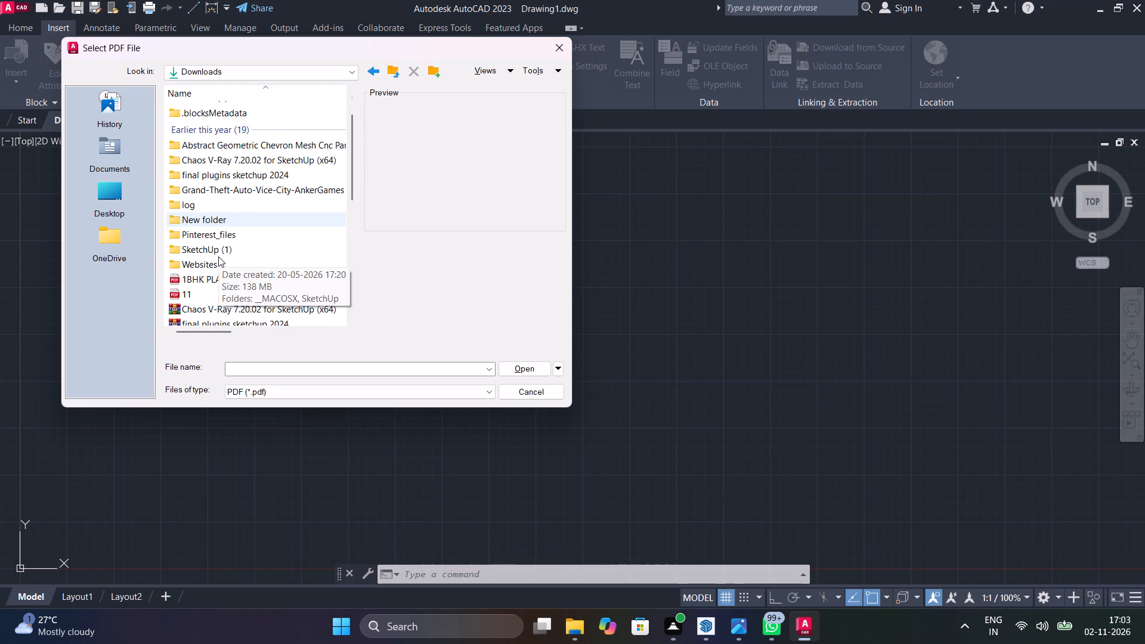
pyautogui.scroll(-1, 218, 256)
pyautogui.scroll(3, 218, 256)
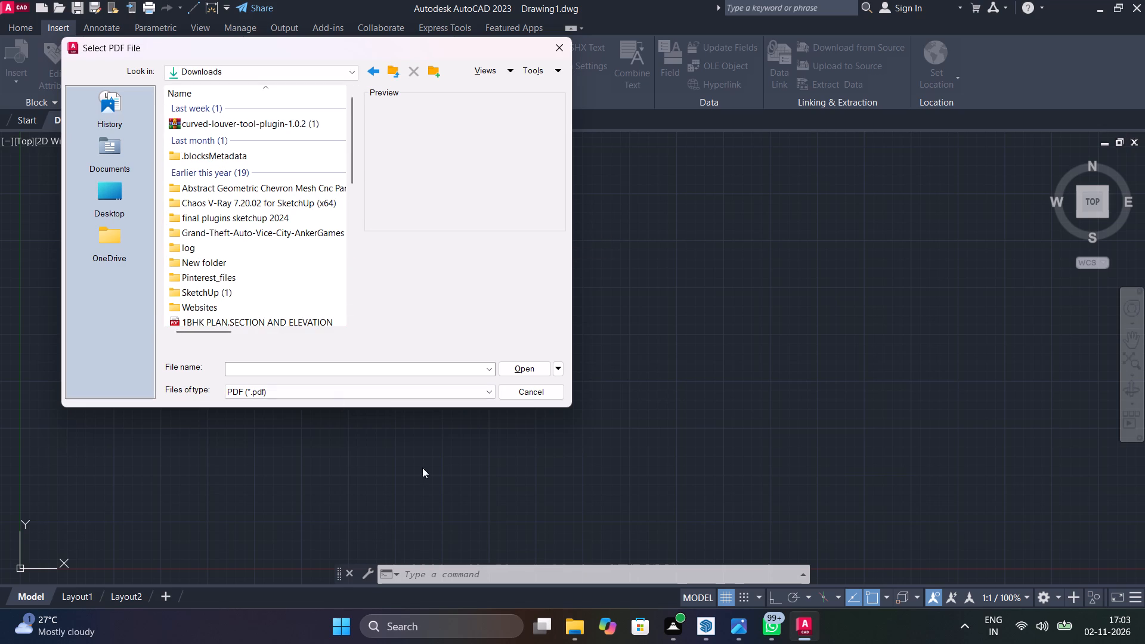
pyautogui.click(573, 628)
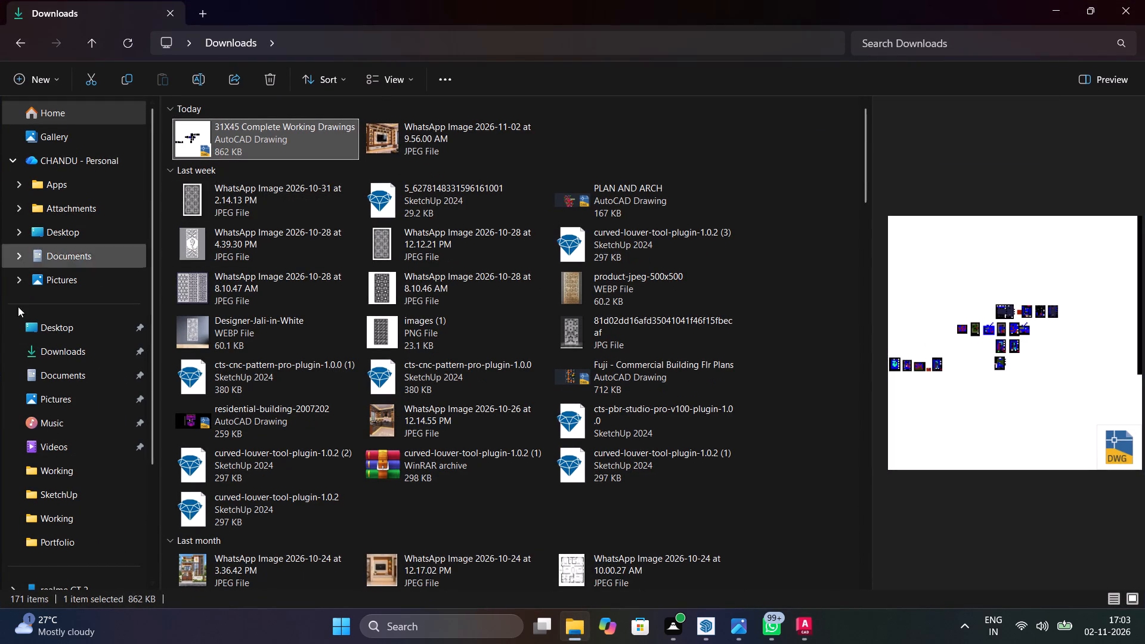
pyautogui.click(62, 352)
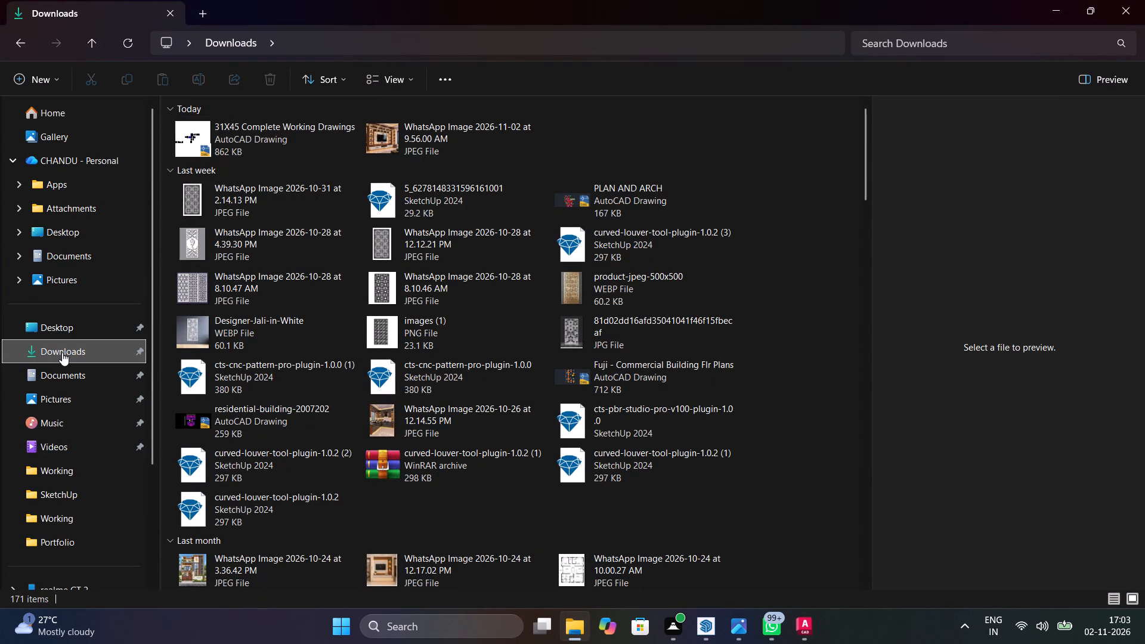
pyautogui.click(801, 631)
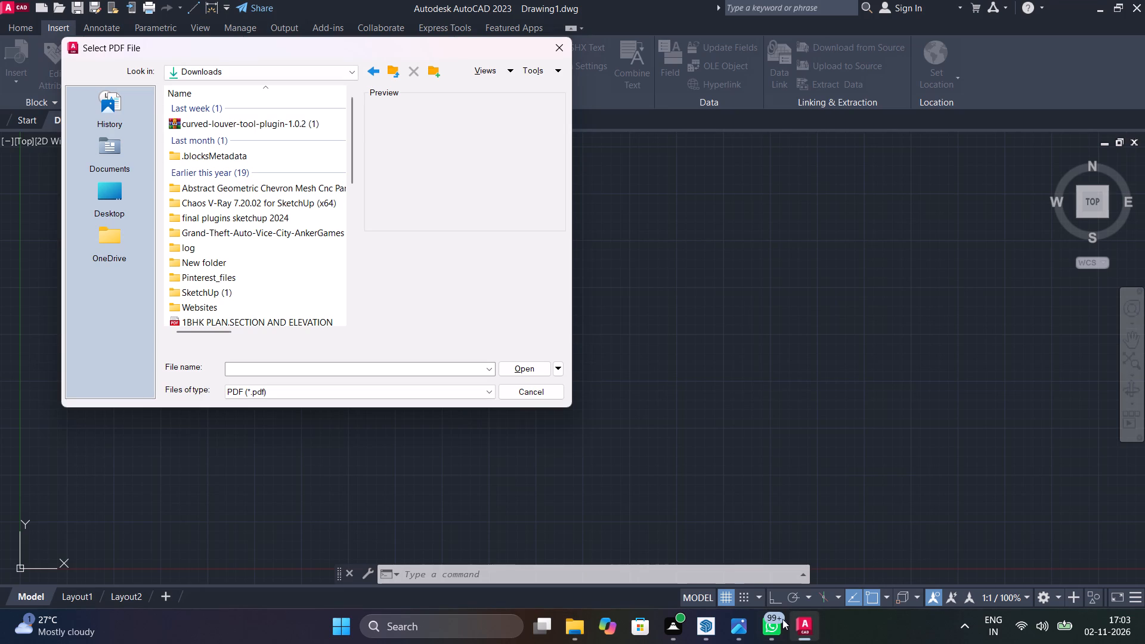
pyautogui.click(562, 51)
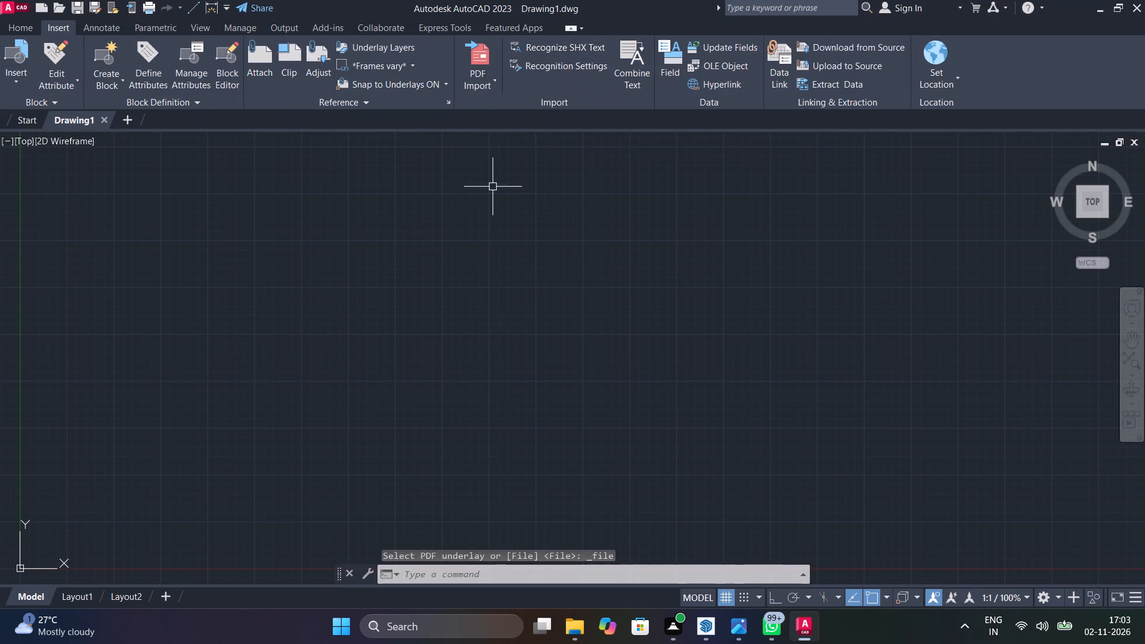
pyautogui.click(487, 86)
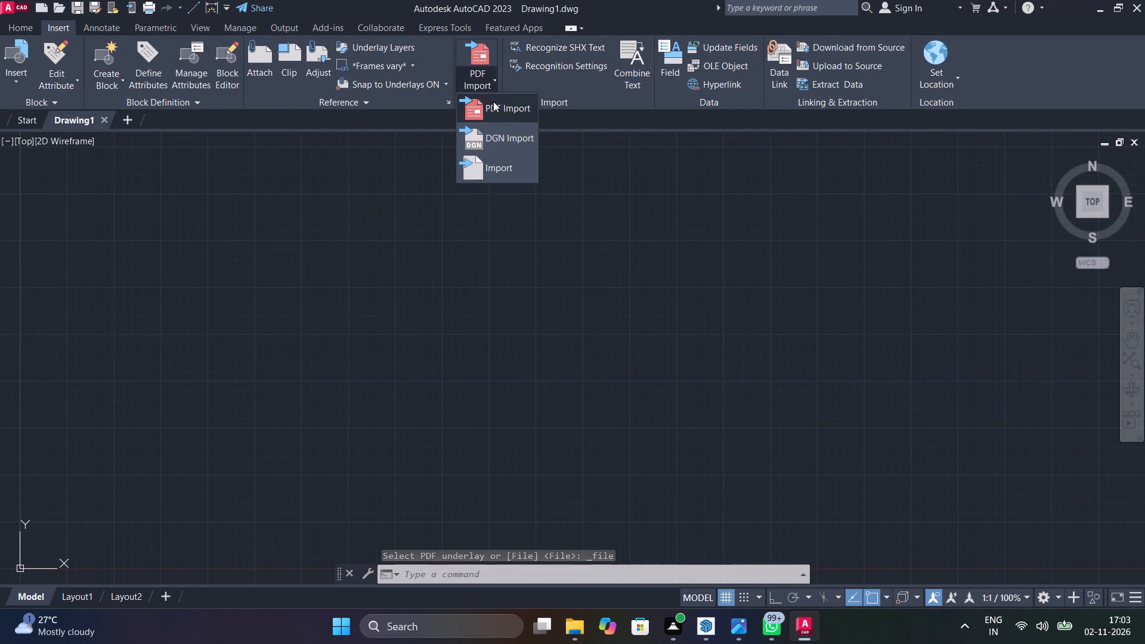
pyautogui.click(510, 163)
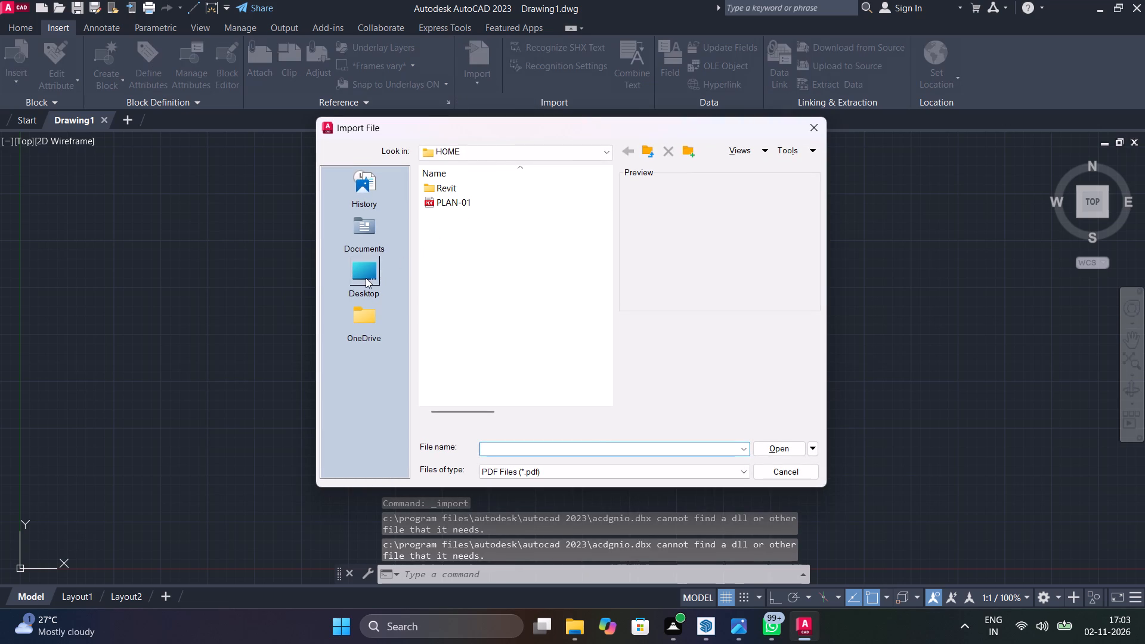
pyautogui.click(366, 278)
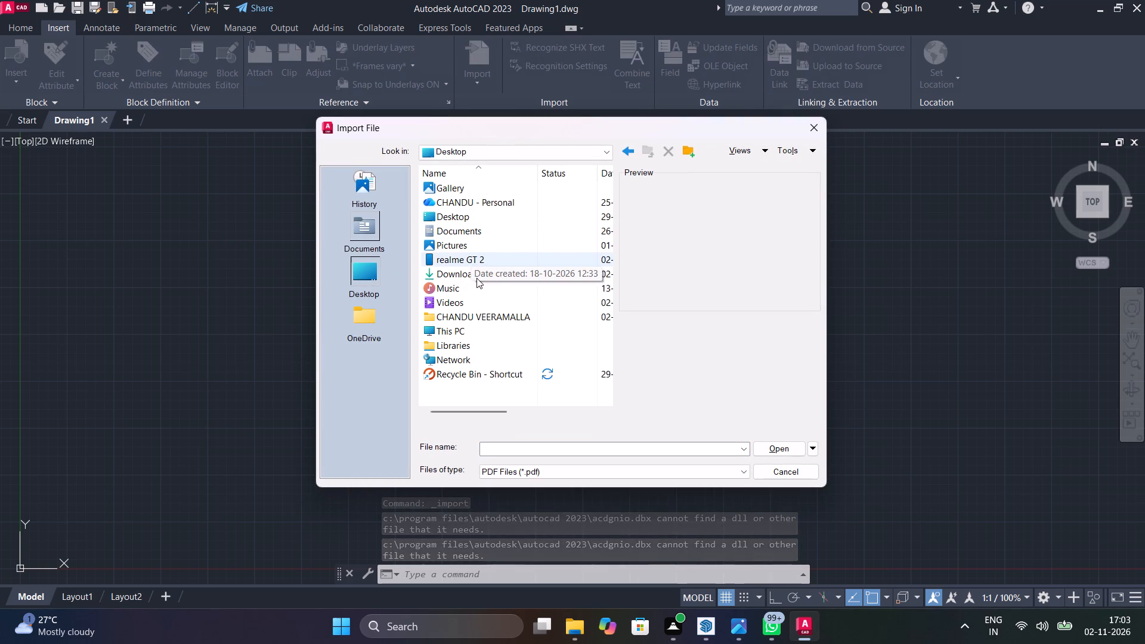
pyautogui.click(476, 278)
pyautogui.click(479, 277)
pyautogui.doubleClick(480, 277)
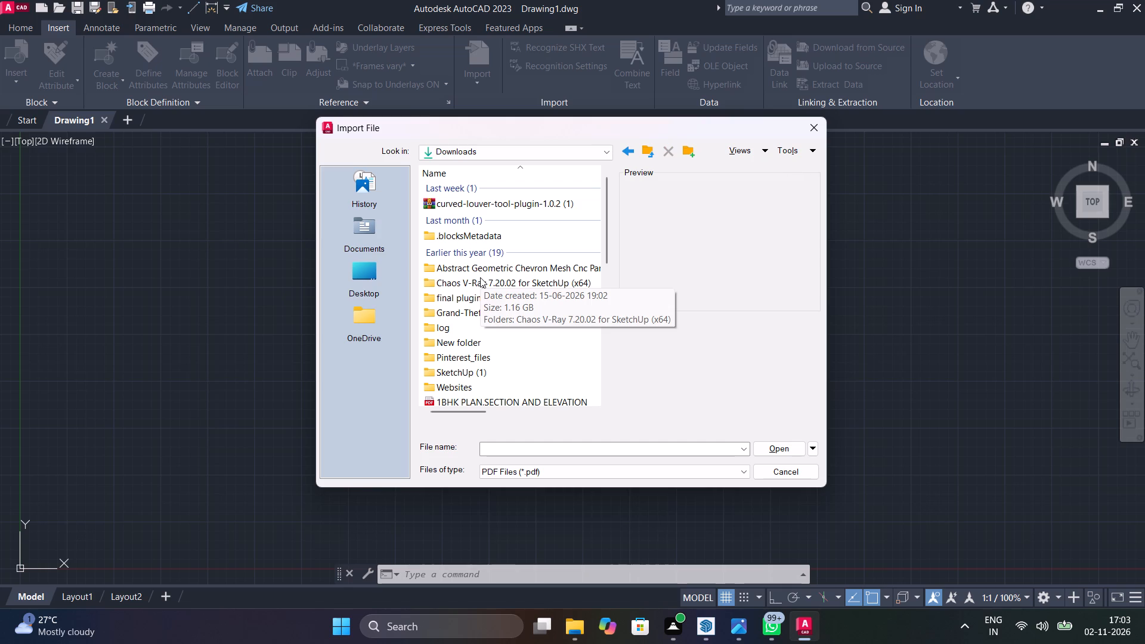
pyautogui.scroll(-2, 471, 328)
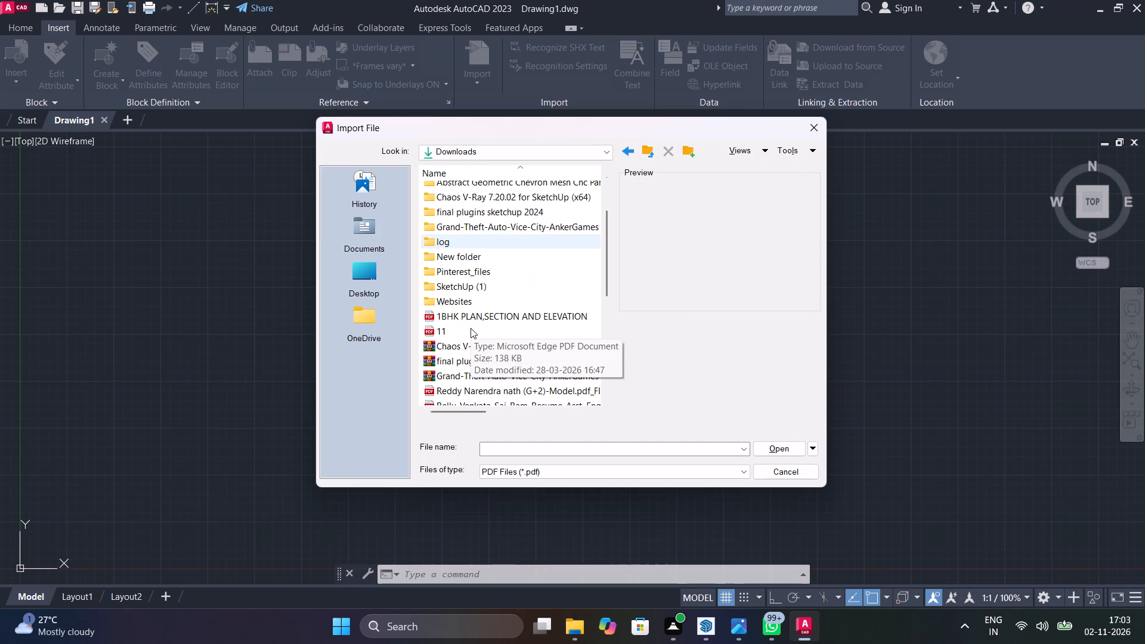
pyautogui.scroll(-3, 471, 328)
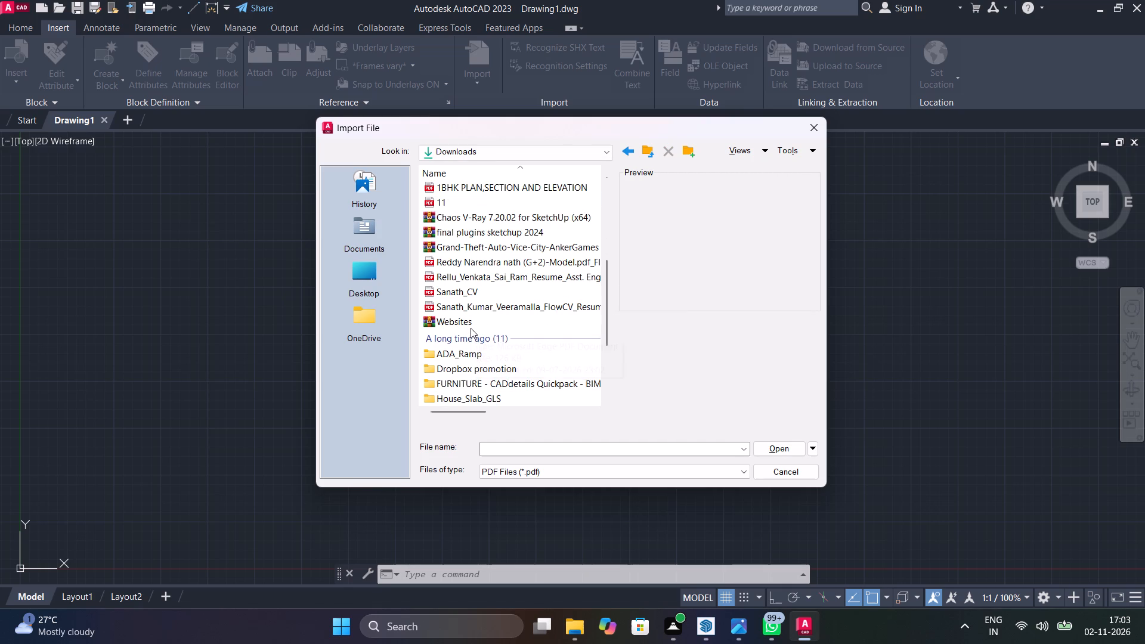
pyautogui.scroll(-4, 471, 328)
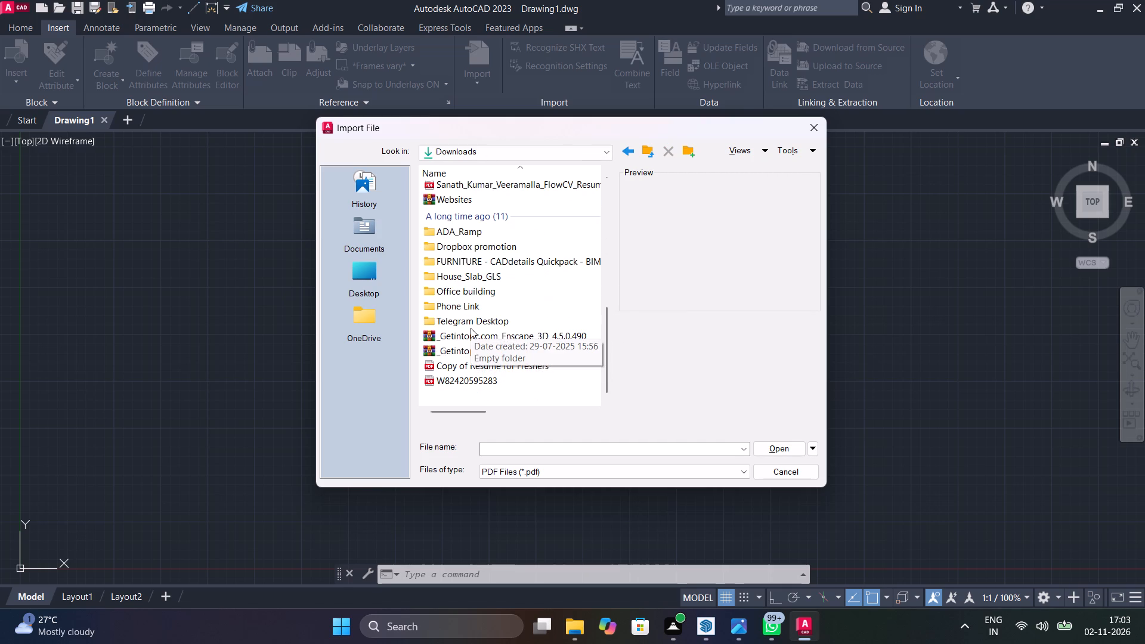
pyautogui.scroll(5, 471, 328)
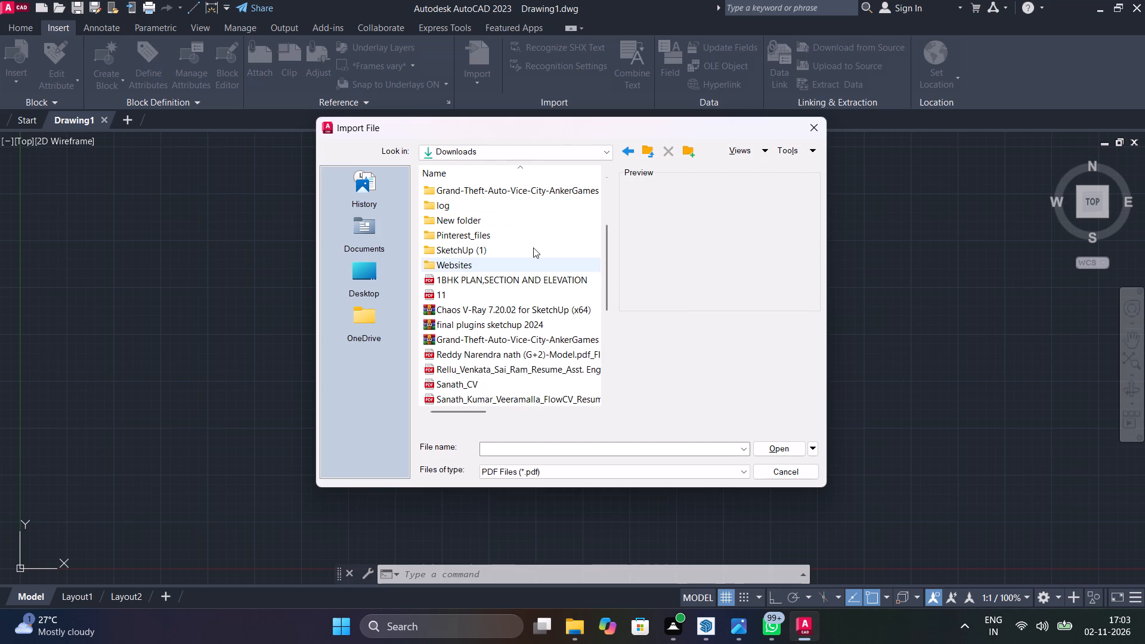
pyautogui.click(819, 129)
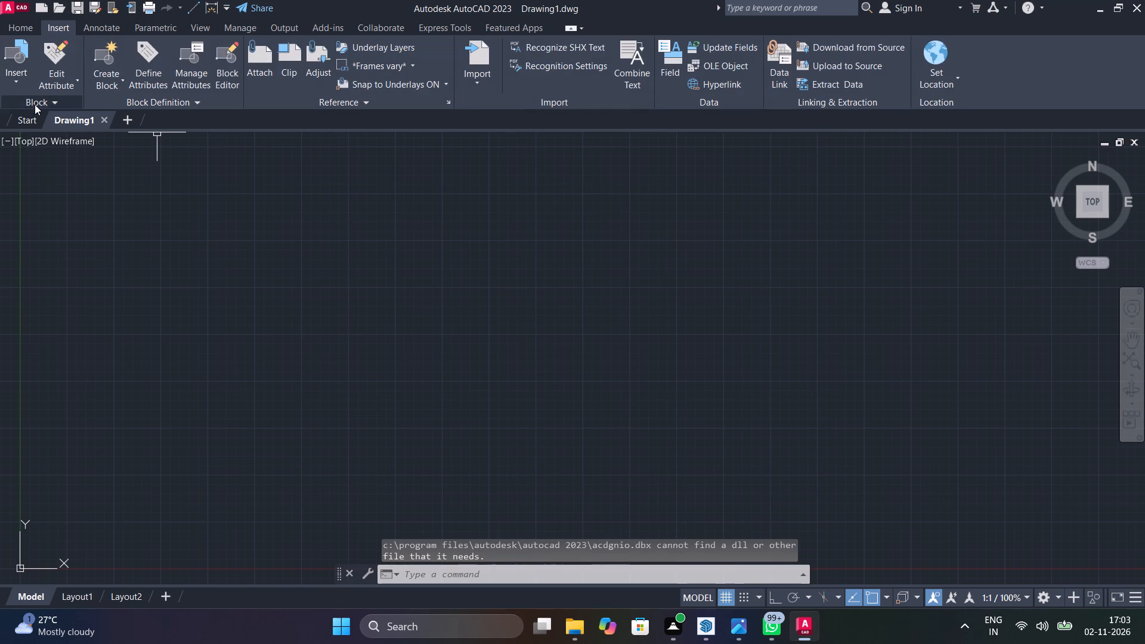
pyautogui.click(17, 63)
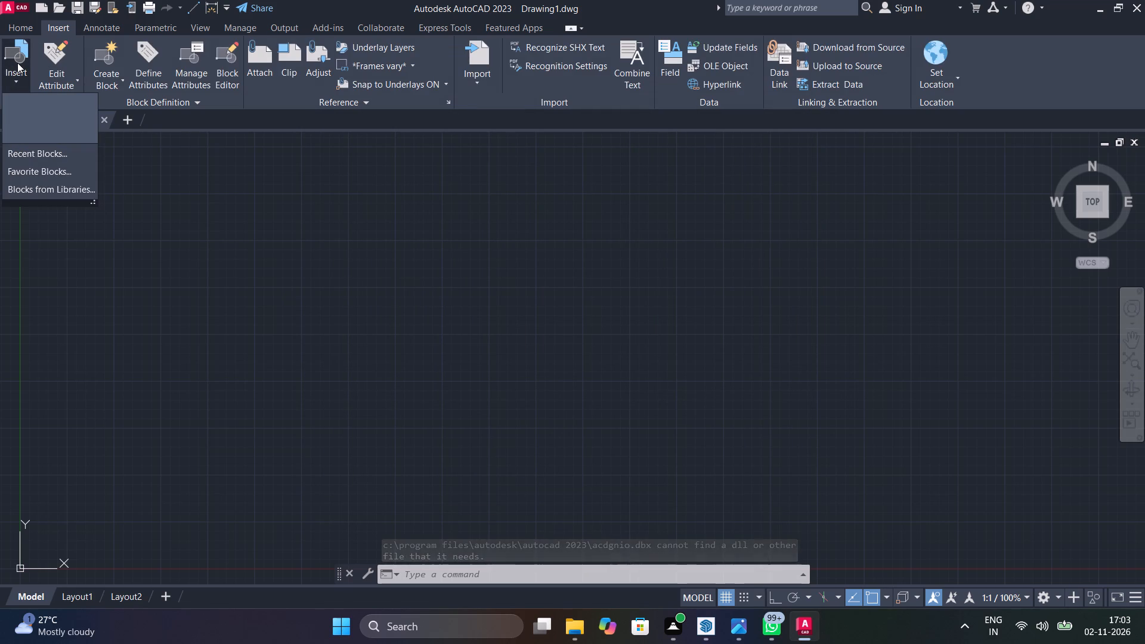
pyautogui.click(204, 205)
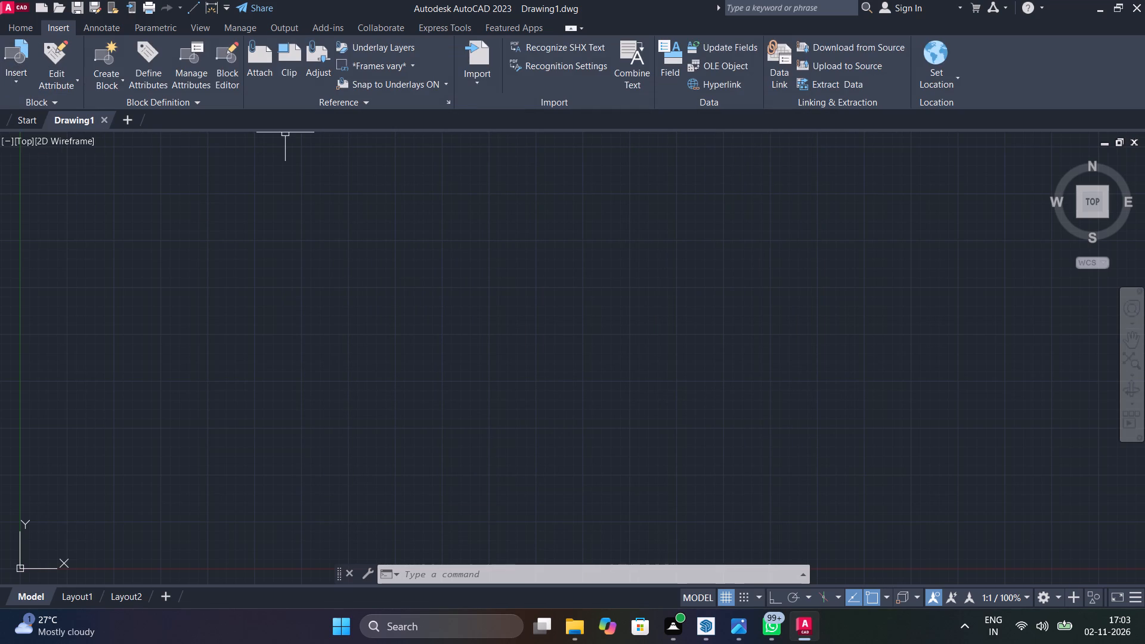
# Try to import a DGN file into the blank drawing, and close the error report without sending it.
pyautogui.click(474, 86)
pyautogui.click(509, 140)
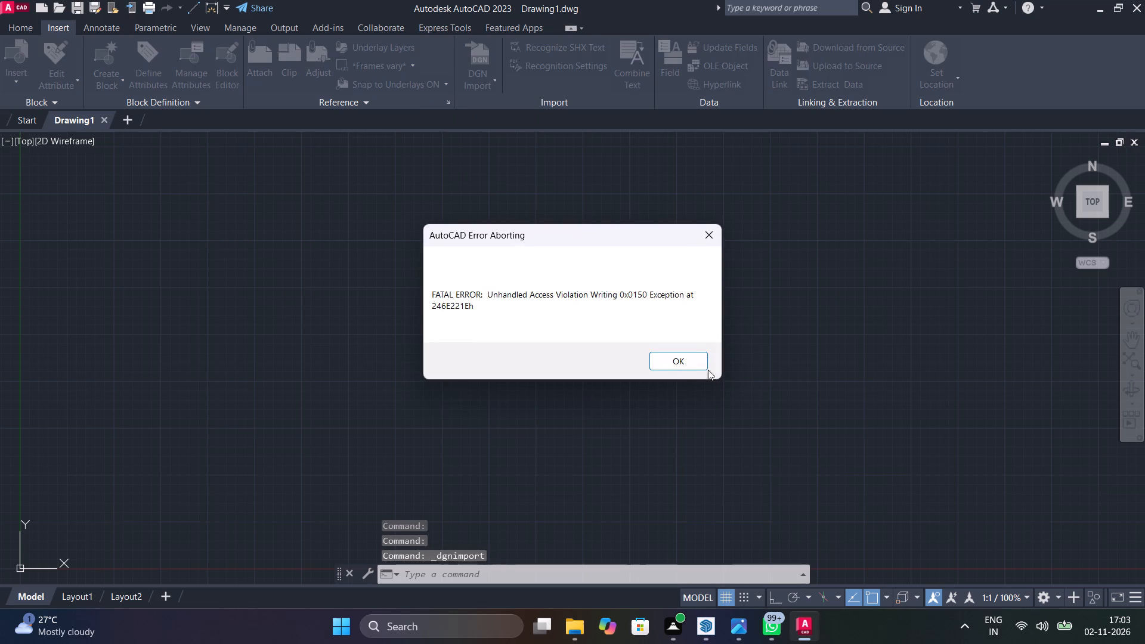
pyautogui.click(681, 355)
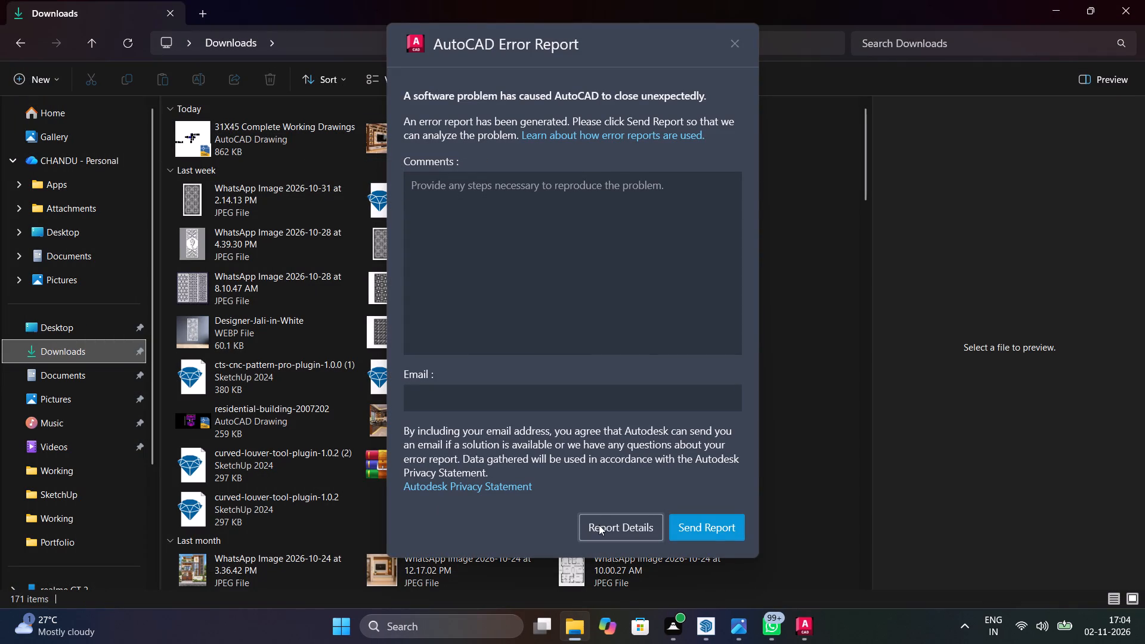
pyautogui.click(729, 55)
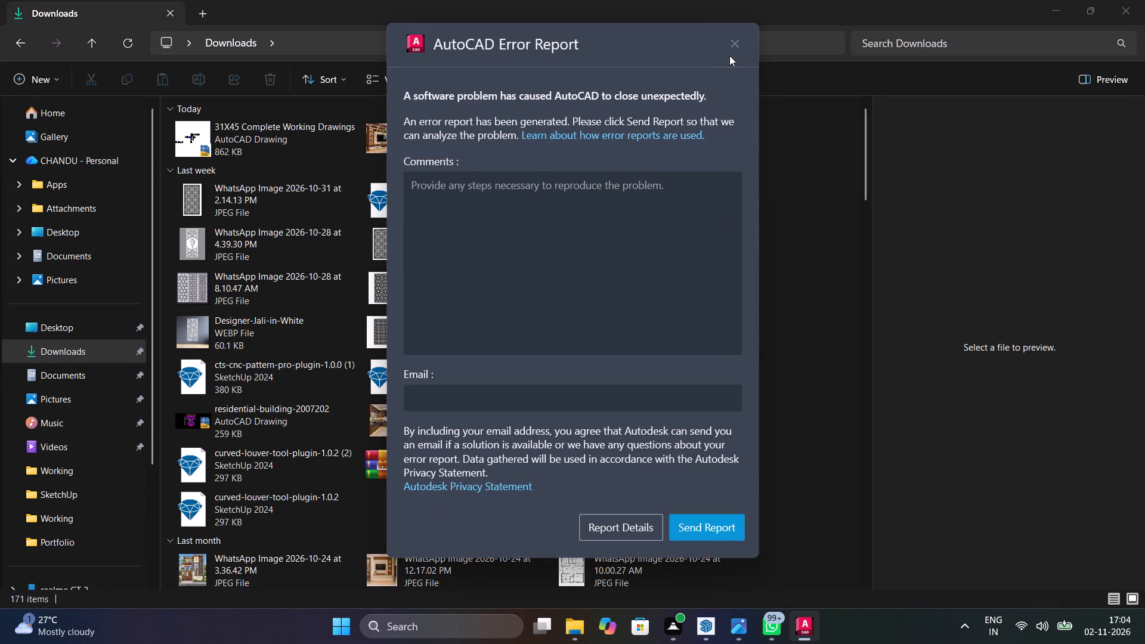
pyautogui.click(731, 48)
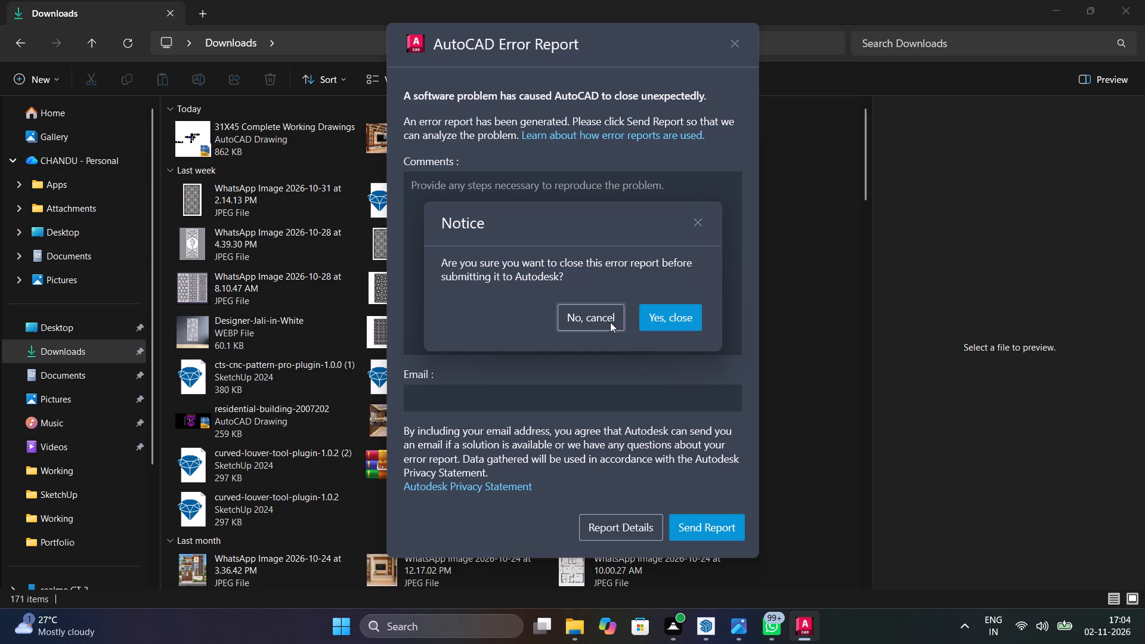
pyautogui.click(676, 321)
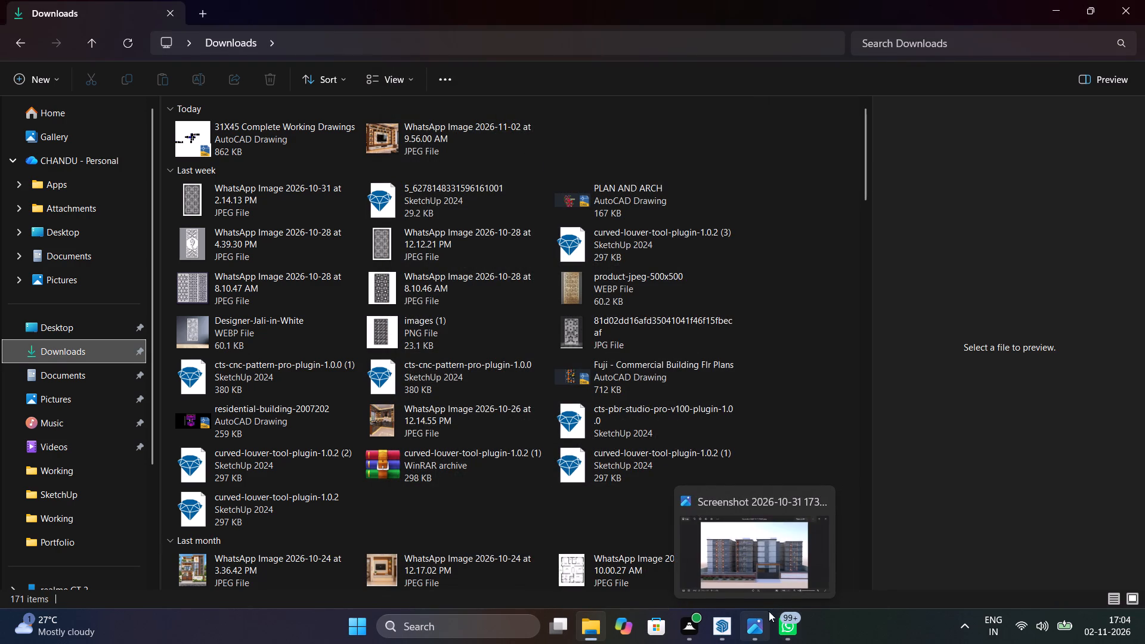
# Switch to the V-Ray Frame Buffer and check the progress of the TV wall unit render.
pyautogui.click(725, 621)
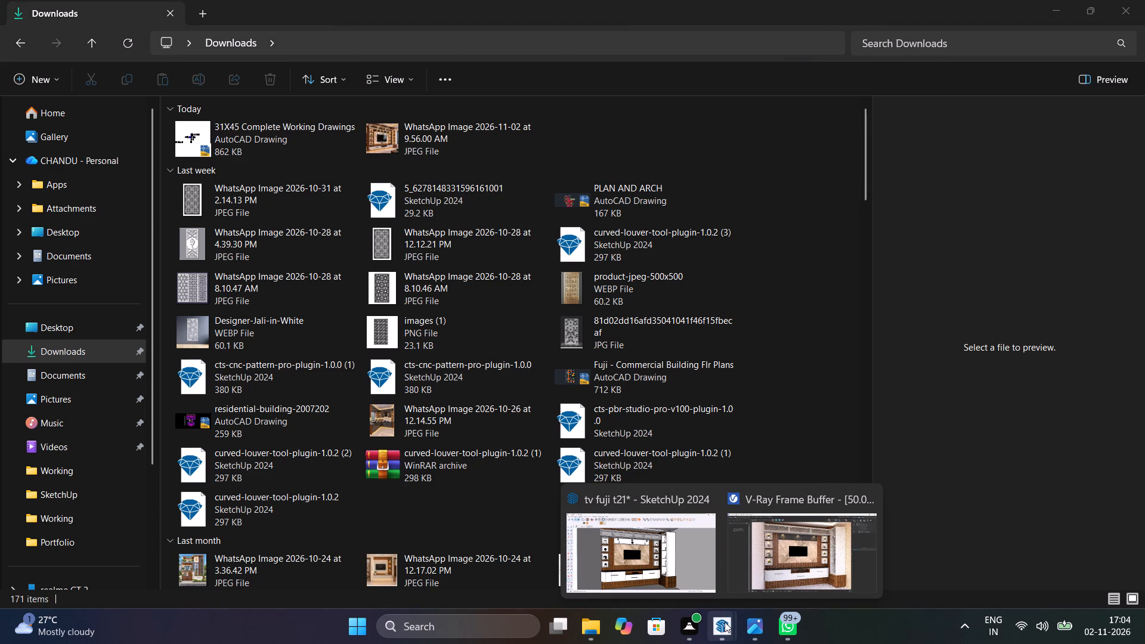
pyautogui.click(781, 560)
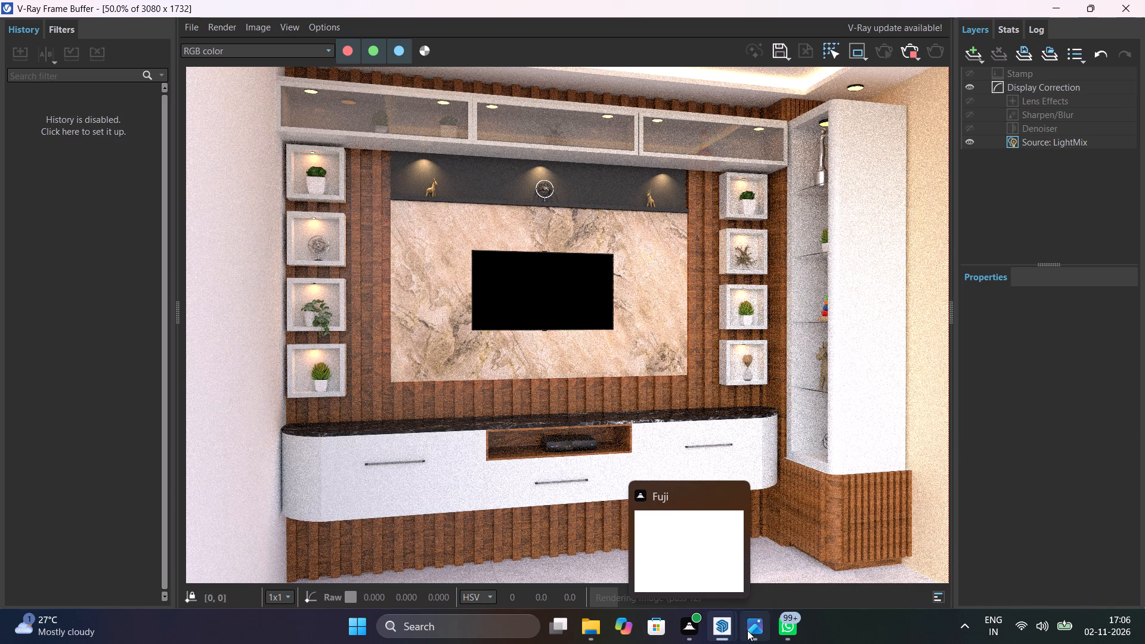
pyautogui.click(654, 416)
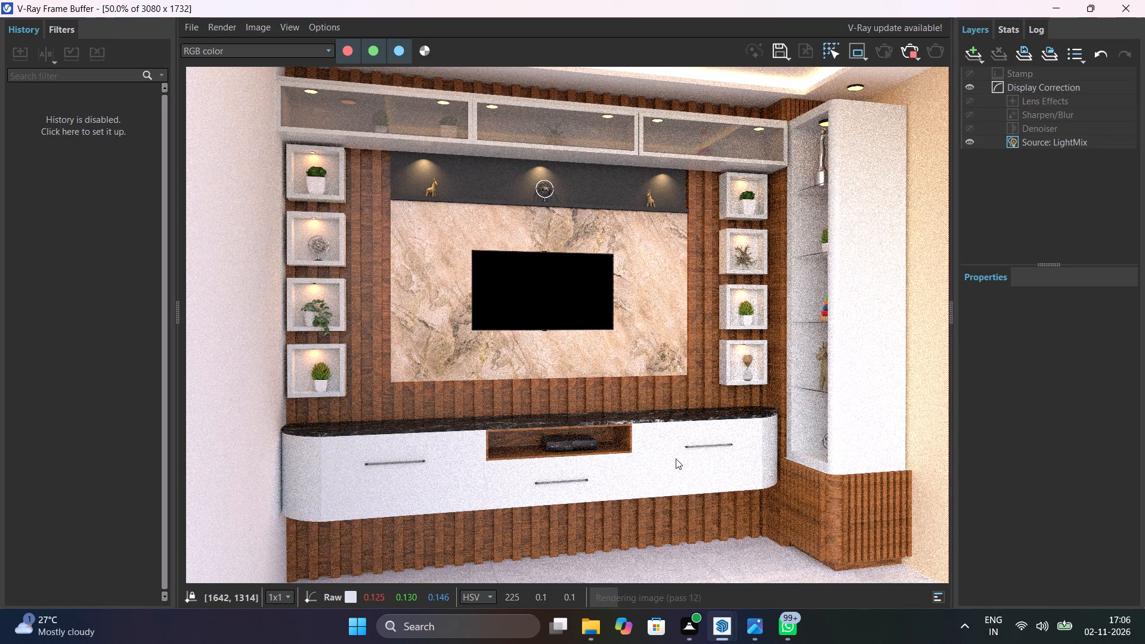
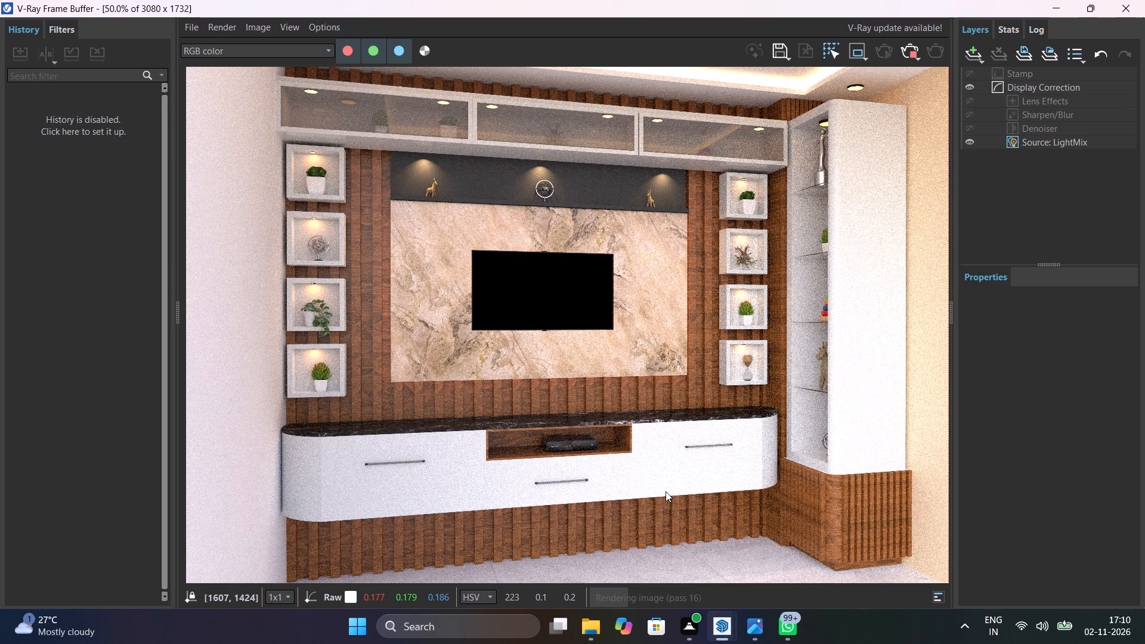
# Stop the running V-Ray render of the TV wall unit and close the frame buffer.
pyautogui.click(911, 52)
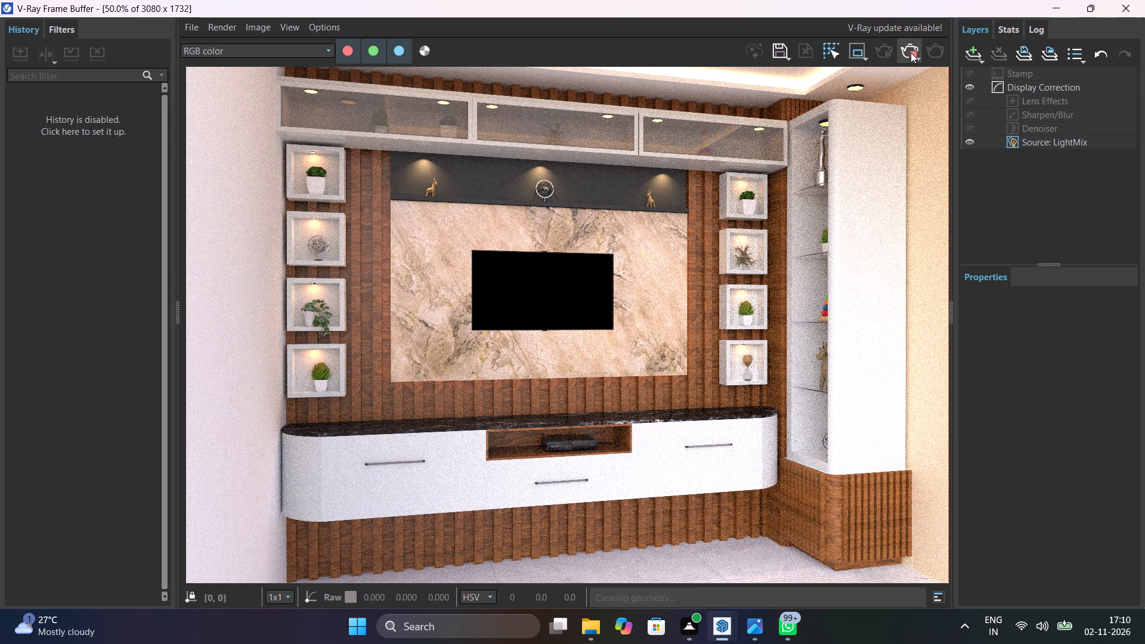
pyautogui.click(1126, 10)
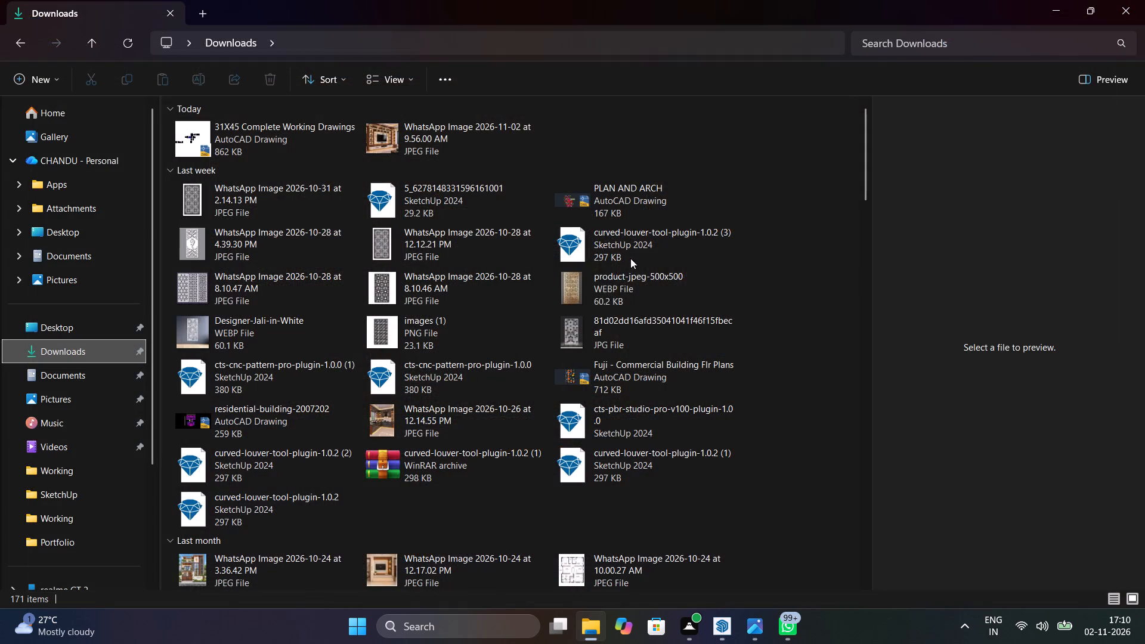
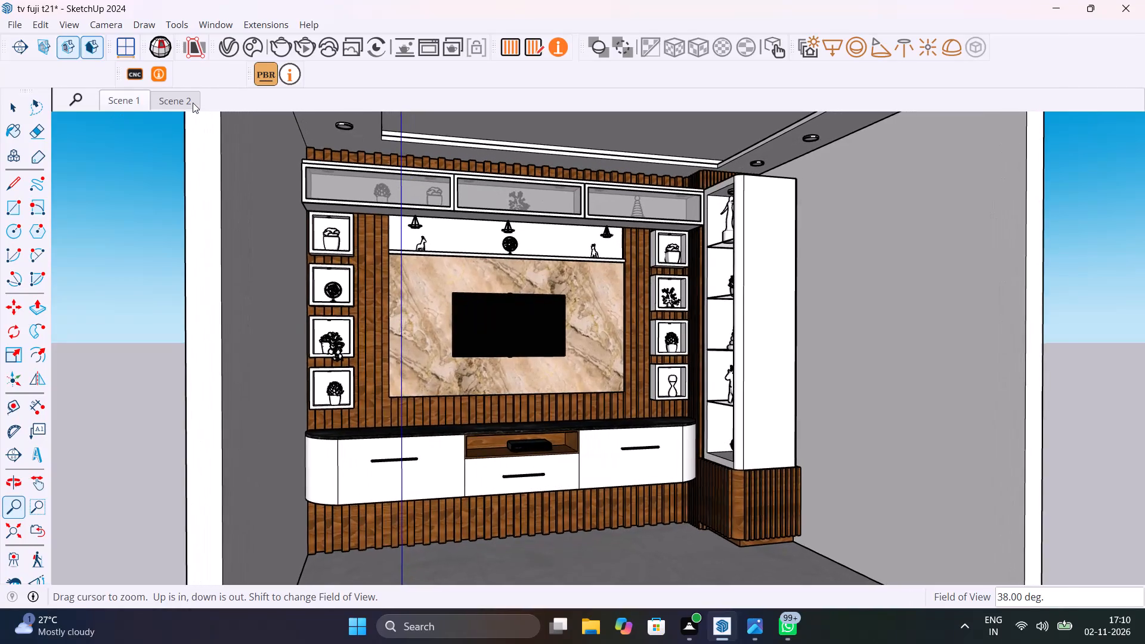
# Switch to the Scene 2 view of the TV wall unit and save the model.
pyautogui.click(193, 103)
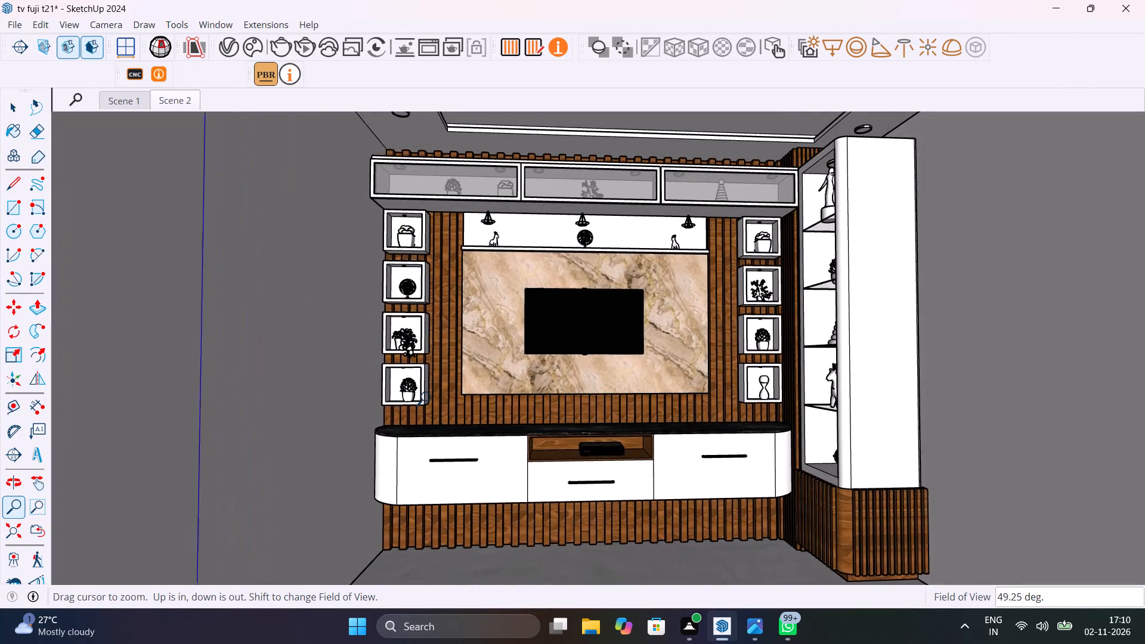
pyautogui.hotkey('ctrl', 's')
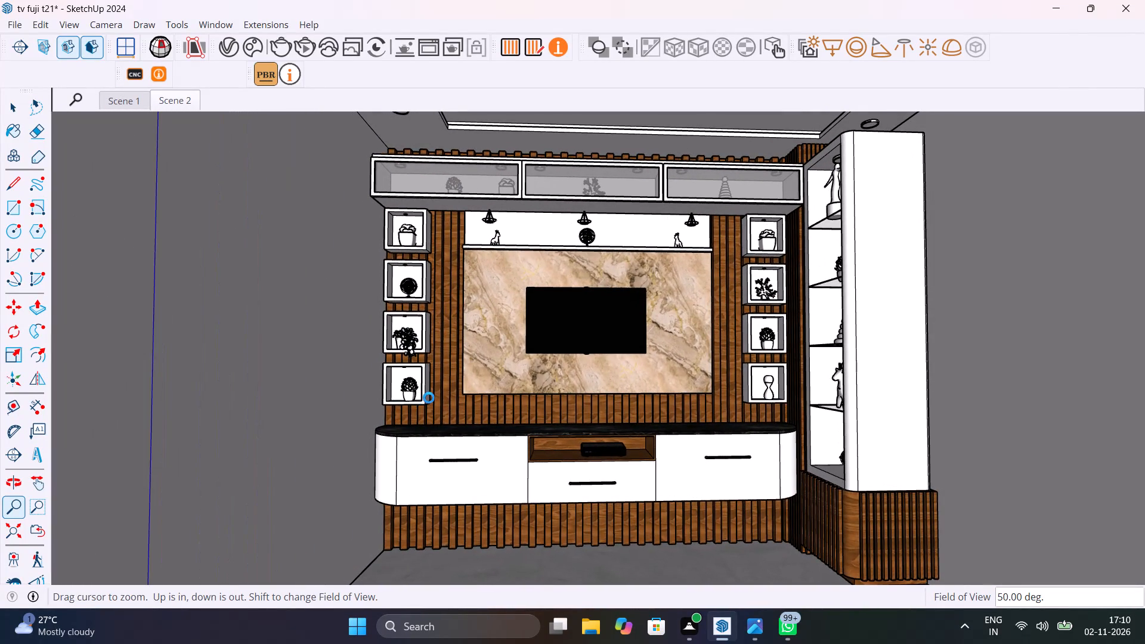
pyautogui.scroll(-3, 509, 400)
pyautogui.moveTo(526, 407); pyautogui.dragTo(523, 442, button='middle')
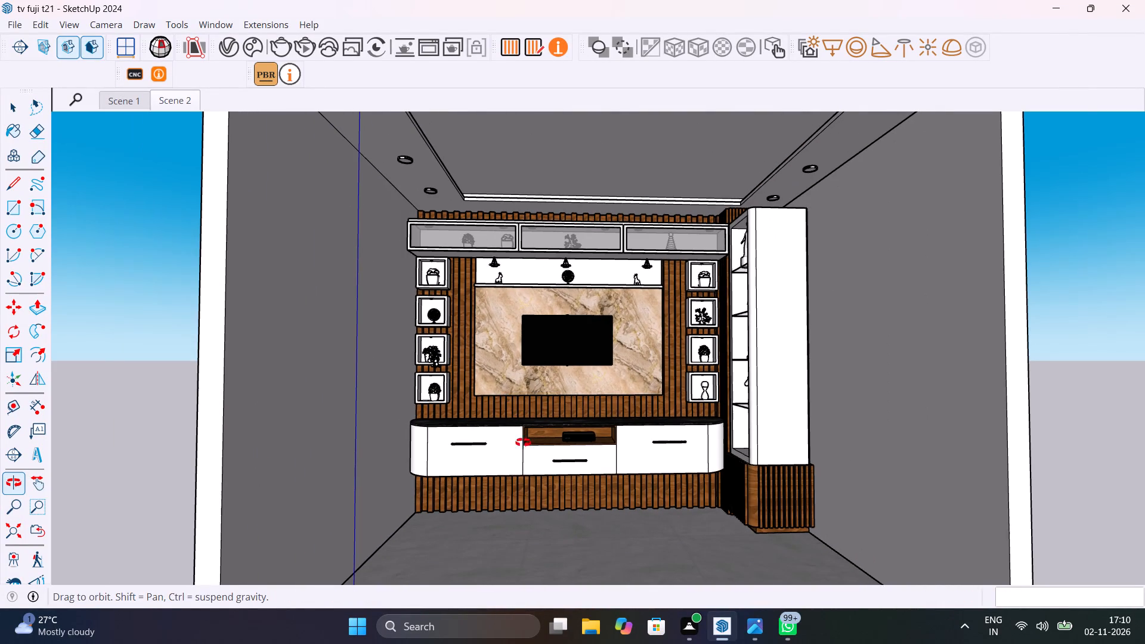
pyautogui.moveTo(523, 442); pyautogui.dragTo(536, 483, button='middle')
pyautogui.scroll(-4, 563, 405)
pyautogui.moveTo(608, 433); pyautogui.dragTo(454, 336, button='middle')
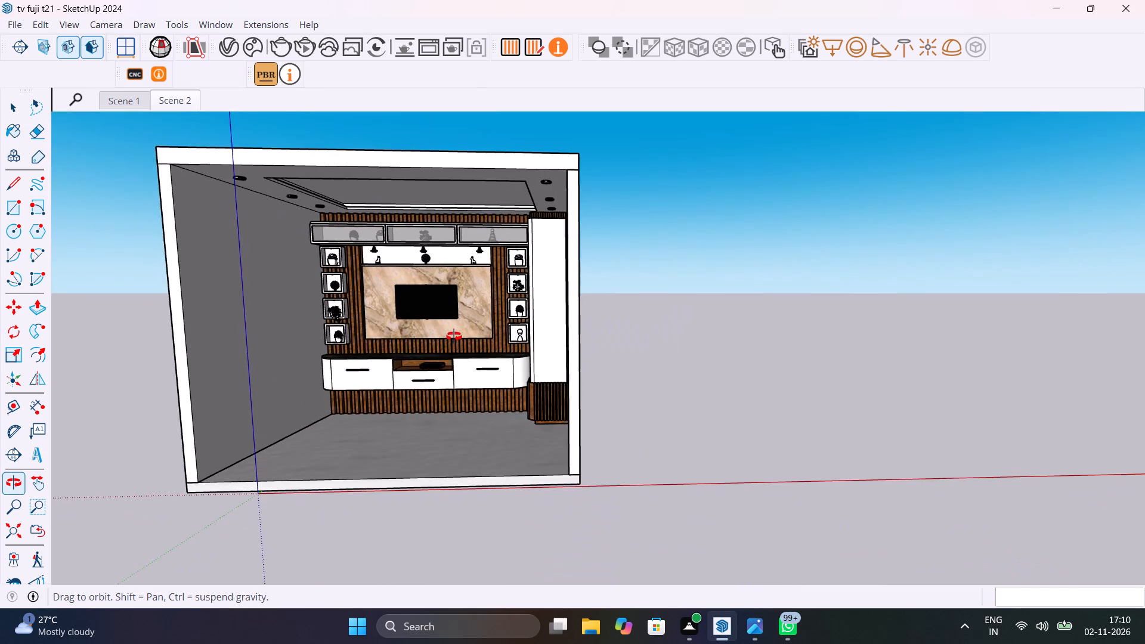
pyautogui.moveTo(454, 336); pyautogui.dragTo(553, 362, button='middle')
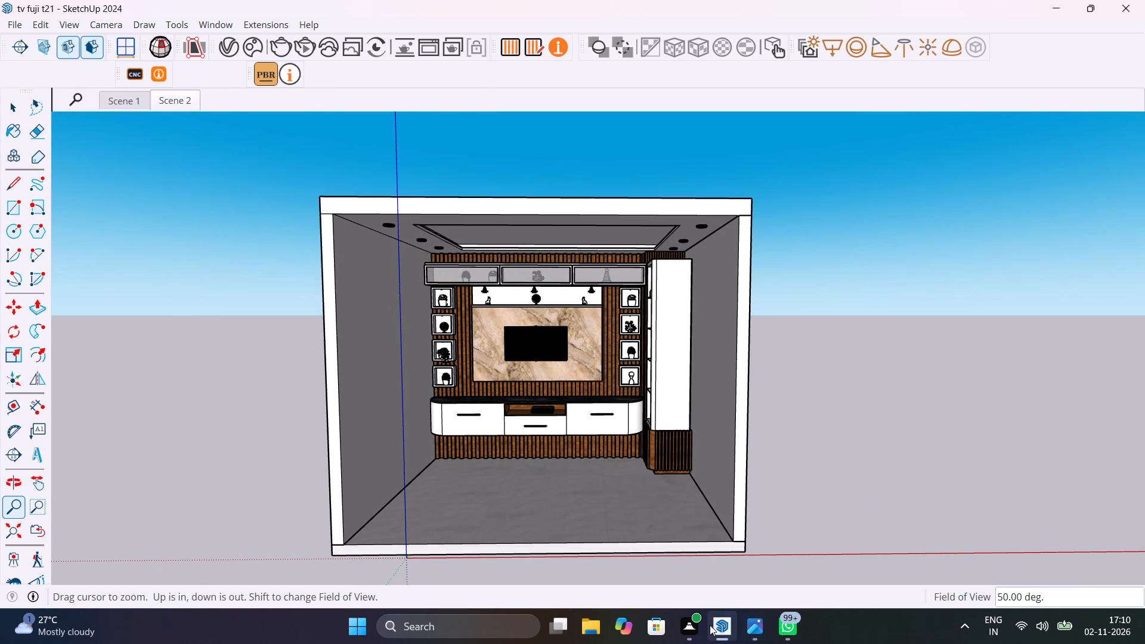